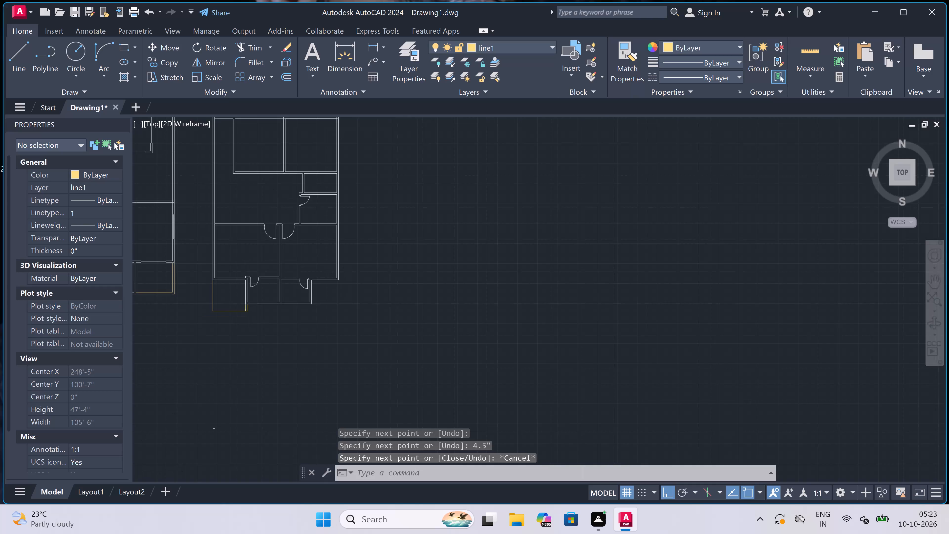
Draw the inner lines of the lower-left balcony: down from the wall corner, up 4.5", and across to its inner right edge.
scroll(196, 292, "up", 1)
scroll(247, 286, "up", 1)
key("space")
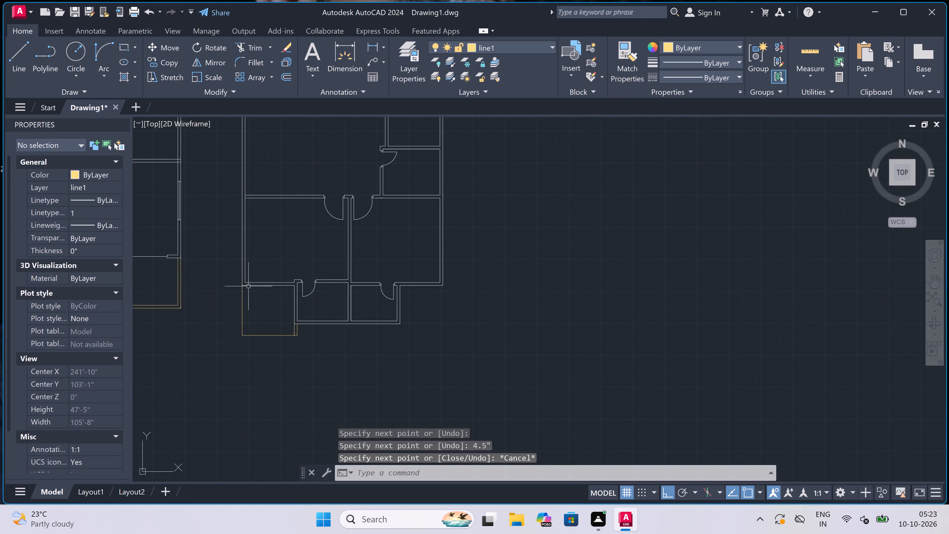
scroll(251, 287, "up", 5)
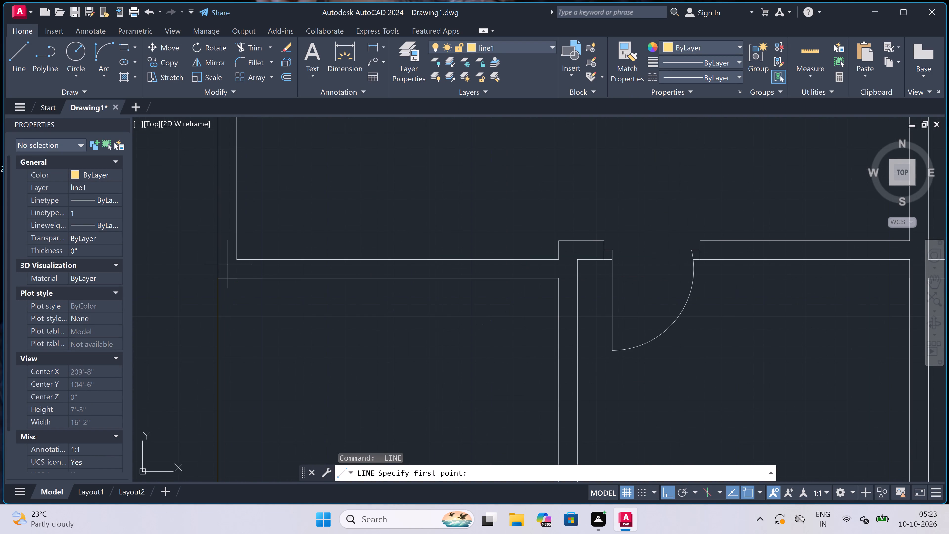
left_click(237, 281)
scroll(237, 281, "down", 3)
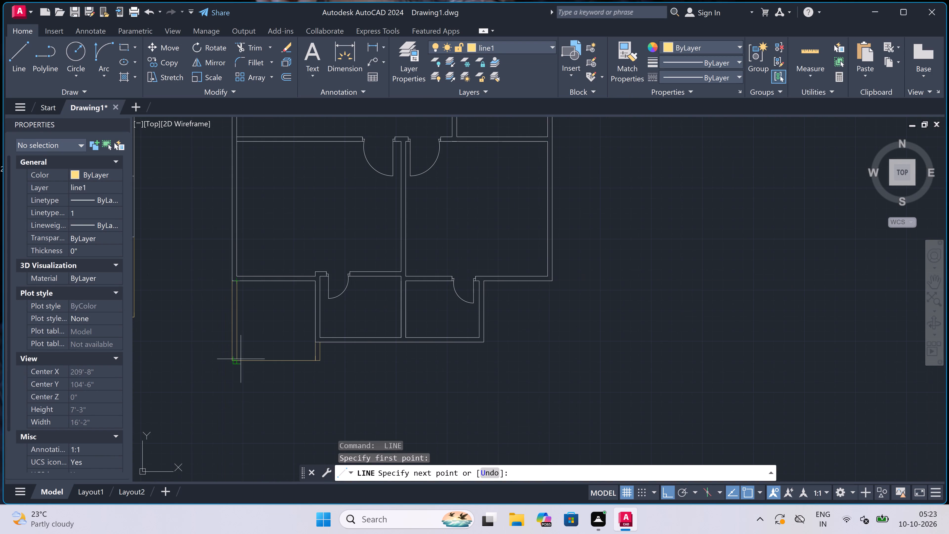
scroll(241, 359, "up", 3)
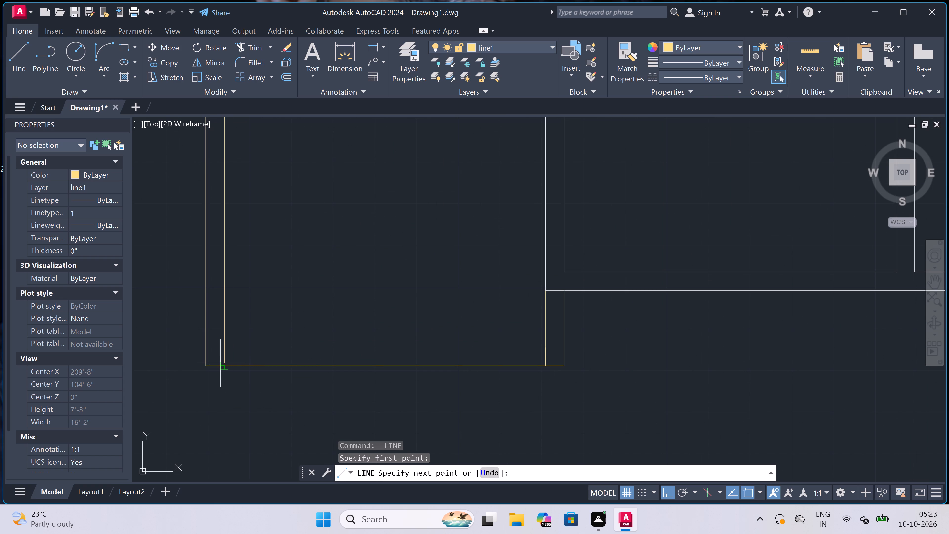
left_click(223, 368)
key("4")
type(".5\"")
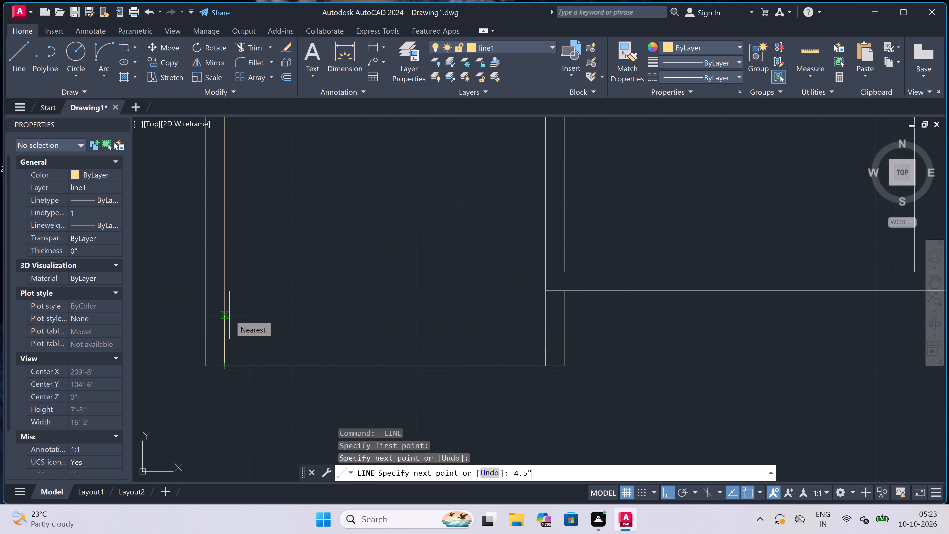
key("space")
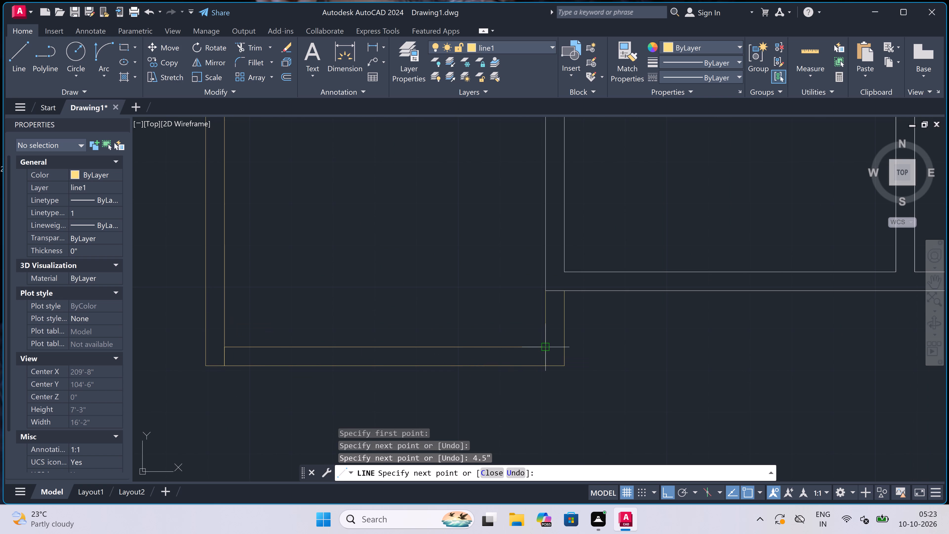
left_click(545, 349)
key("Escape")
Trim the leftover line stubs at both bottom corners of the balcony's double outline.
type("tr")
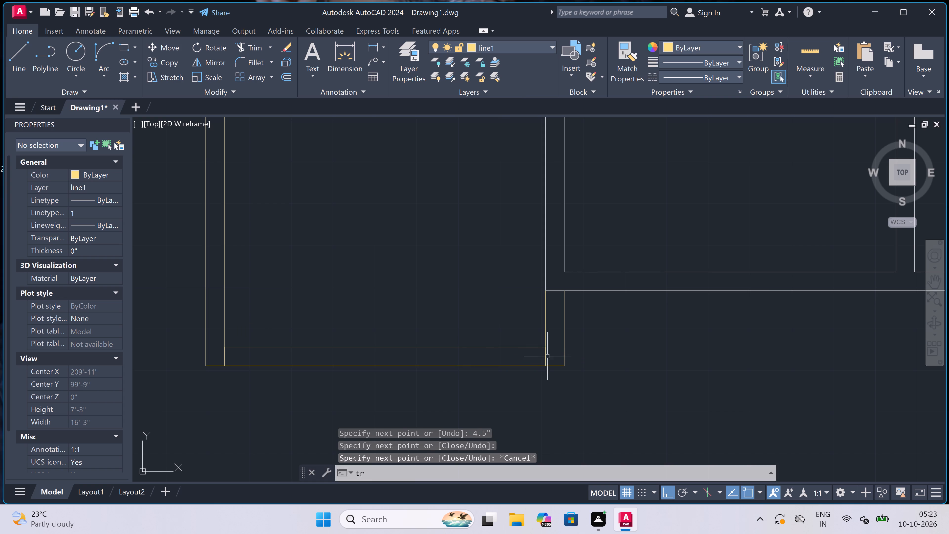
key("space")
scroll(551, 360, "up", 2)
left_click(551, 358)
left_click(513, 360)
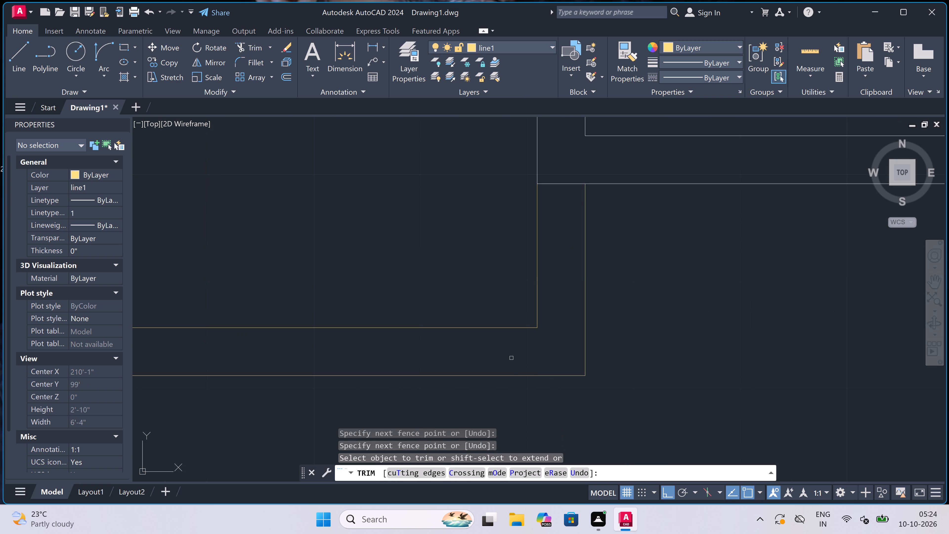
scroll(510, 355, "down", 5)
scroll(450, 342, "up", 3)
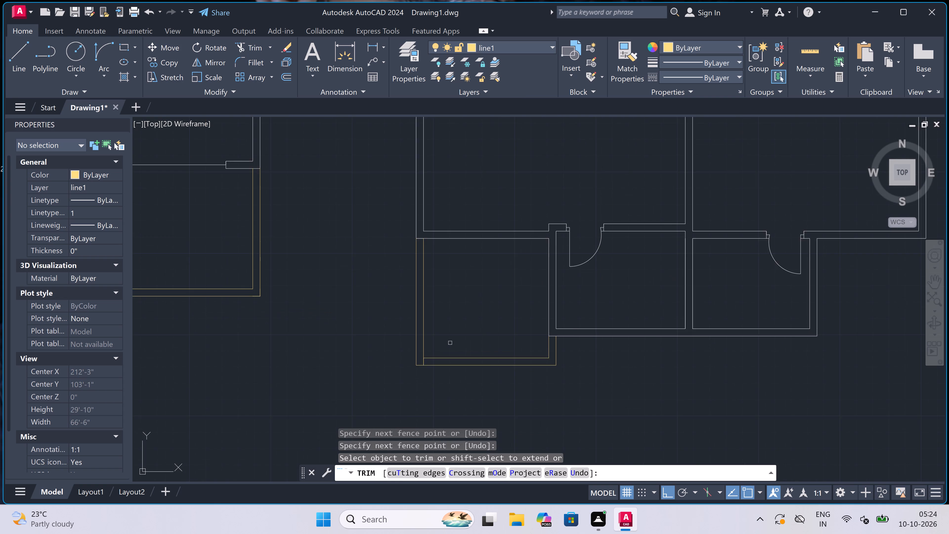
scroll(377, 390, "up", 3)
left_click(377, 390)
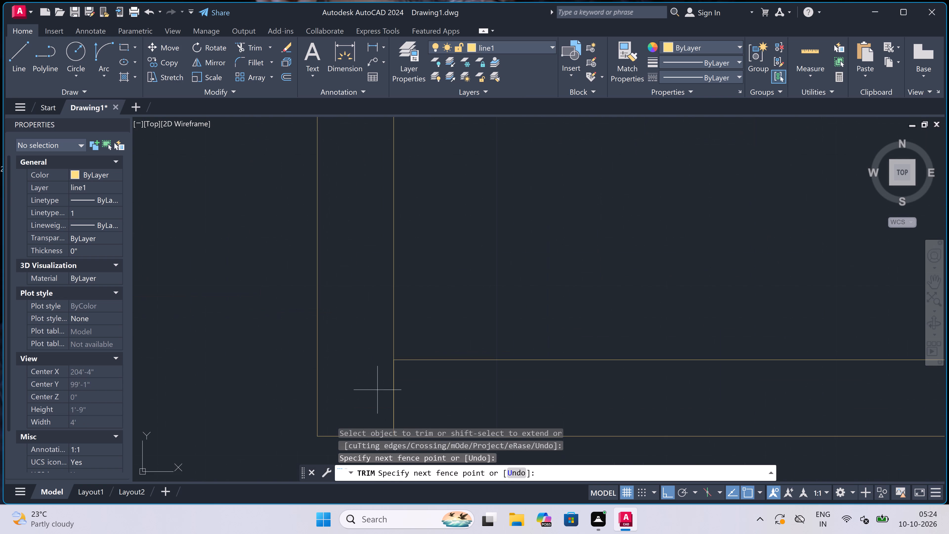
left_click(448, 390)
scroll(379, 369, "down", 5)
scroll(356, 334, "down", 3)
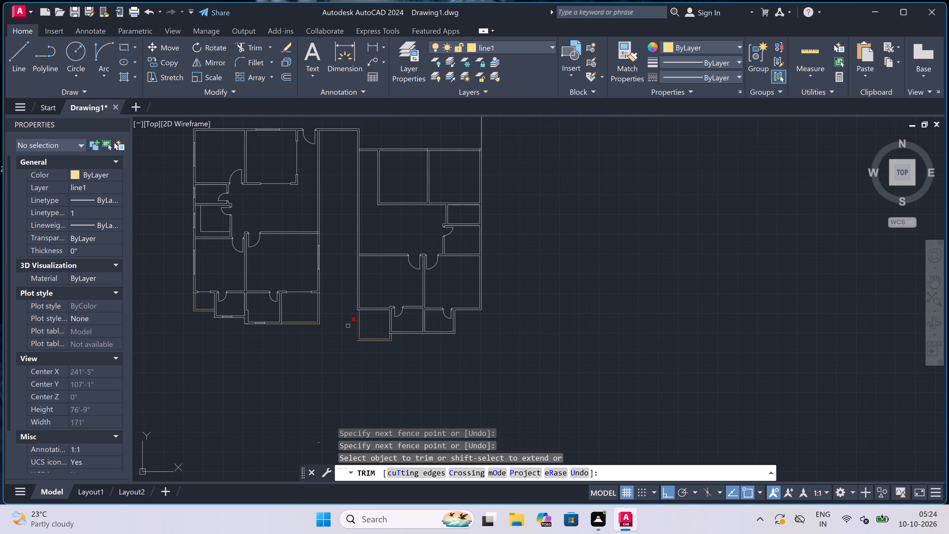
scroll(295, 319, "down", 4)
scroll(312, 315, "up", 3)
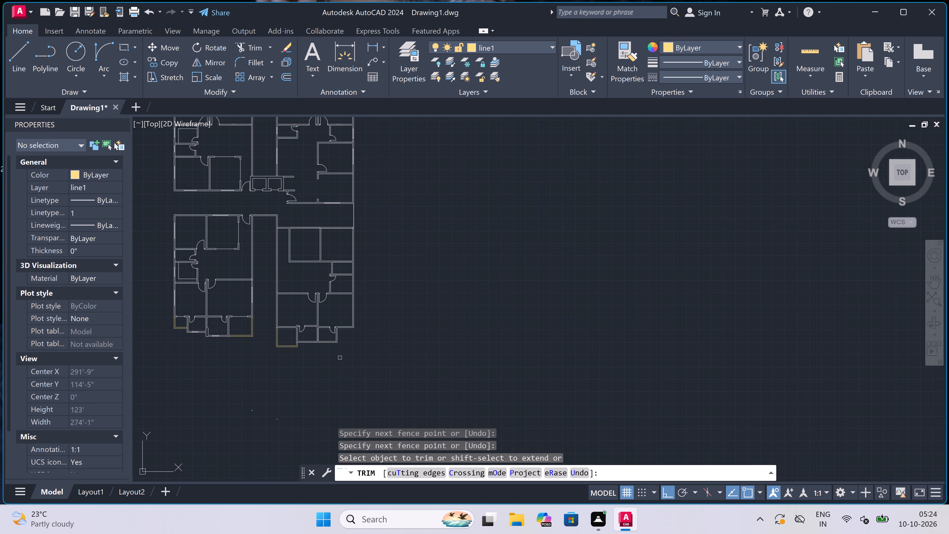
key("Escape")
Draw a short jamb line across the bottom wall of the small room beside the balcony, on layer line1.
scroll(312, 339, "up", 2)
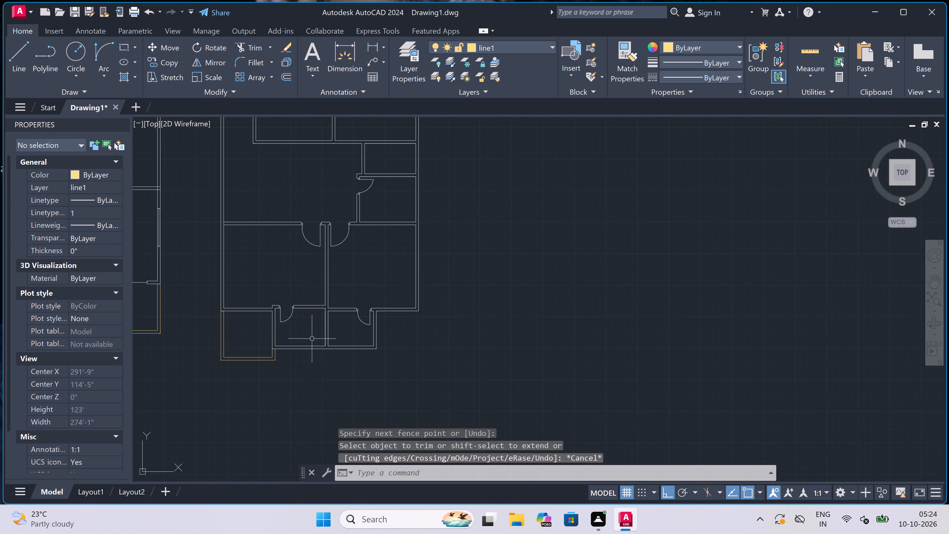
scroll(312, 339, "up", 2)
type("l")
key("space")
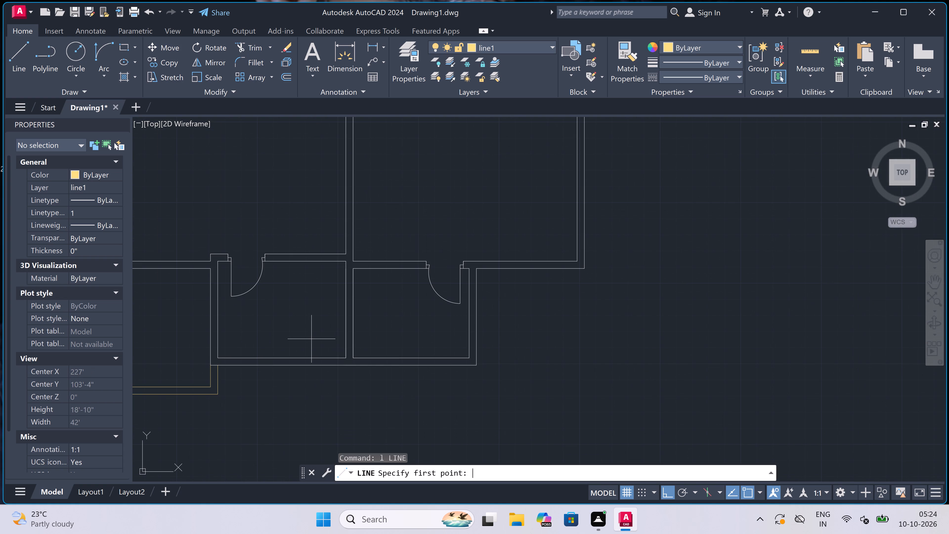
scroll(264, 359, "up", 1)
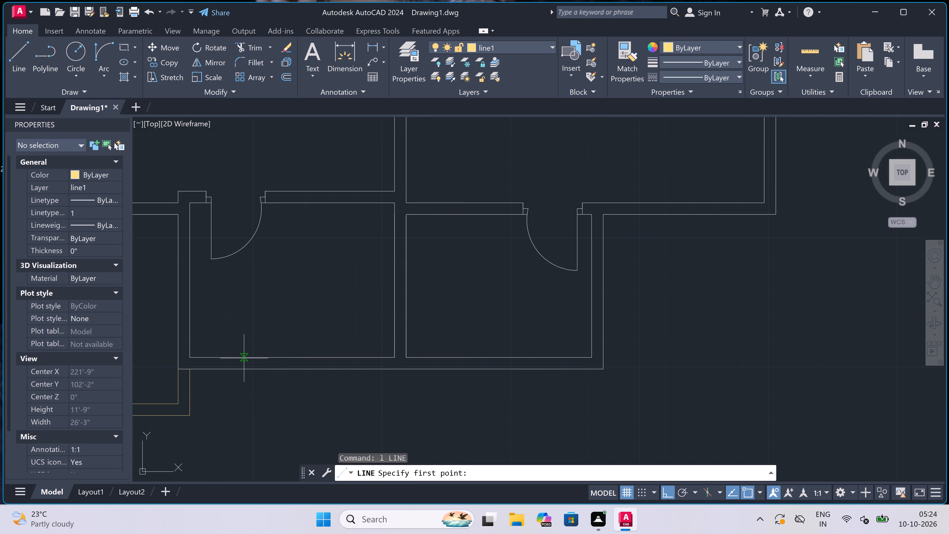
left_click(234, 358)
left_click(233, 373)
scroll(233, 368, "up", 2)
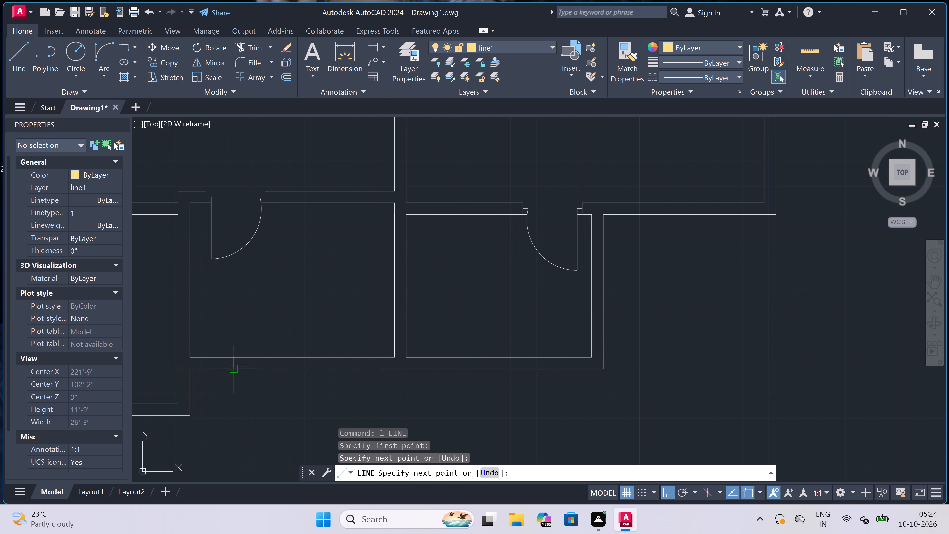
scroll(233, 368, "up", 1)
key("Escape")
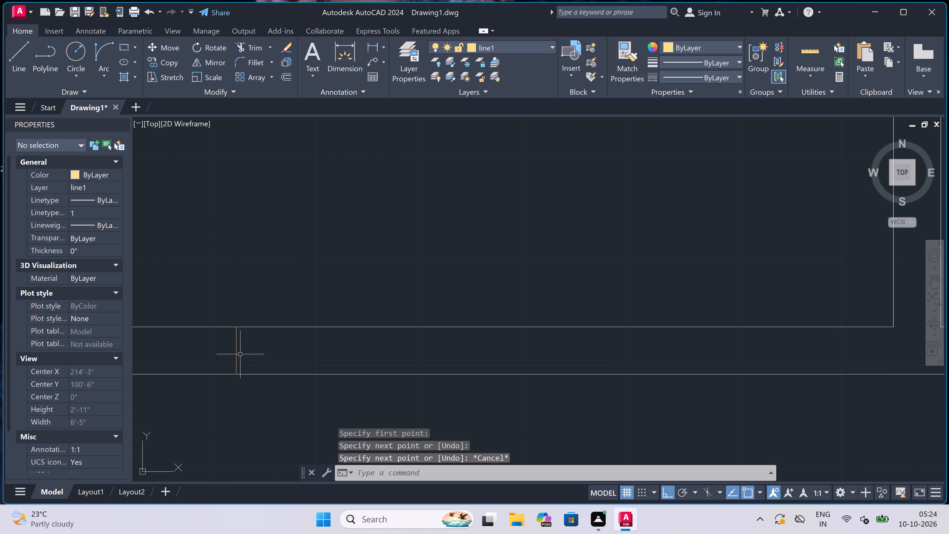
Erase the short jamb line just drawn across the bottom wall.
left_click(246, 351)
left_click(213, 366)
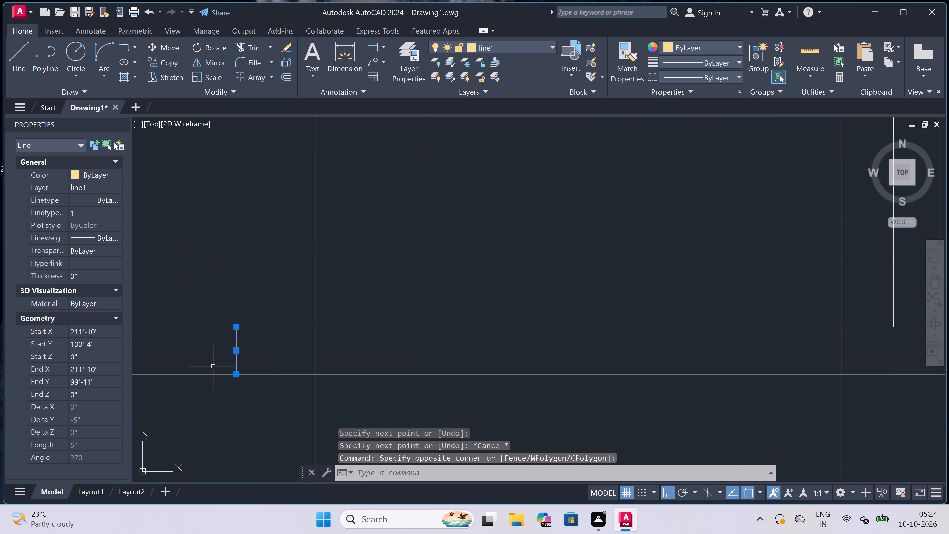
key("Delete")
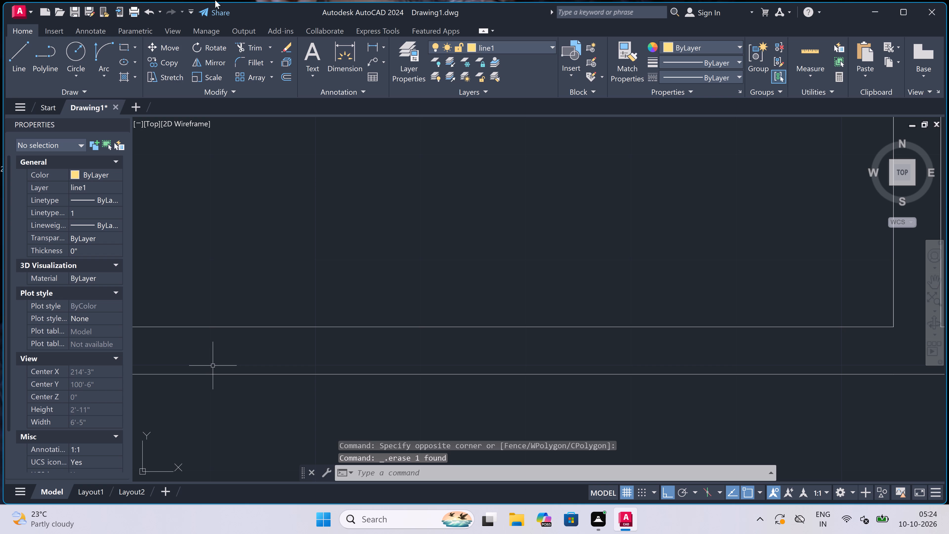
On layer 0, draw a 2' wide window with two jambs and a centre line in that small room's bottom wall.
left_click(478, 43)
left_click(482, 57)
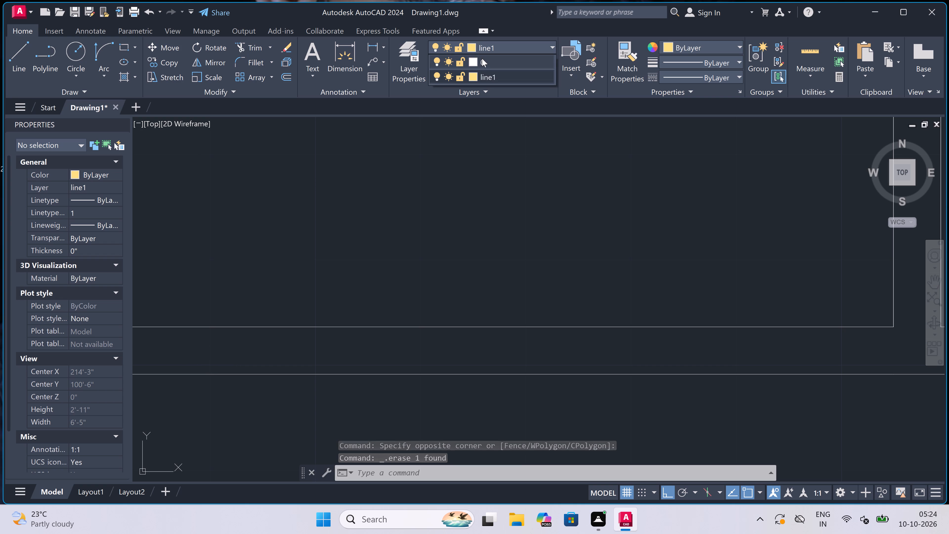
type("l")
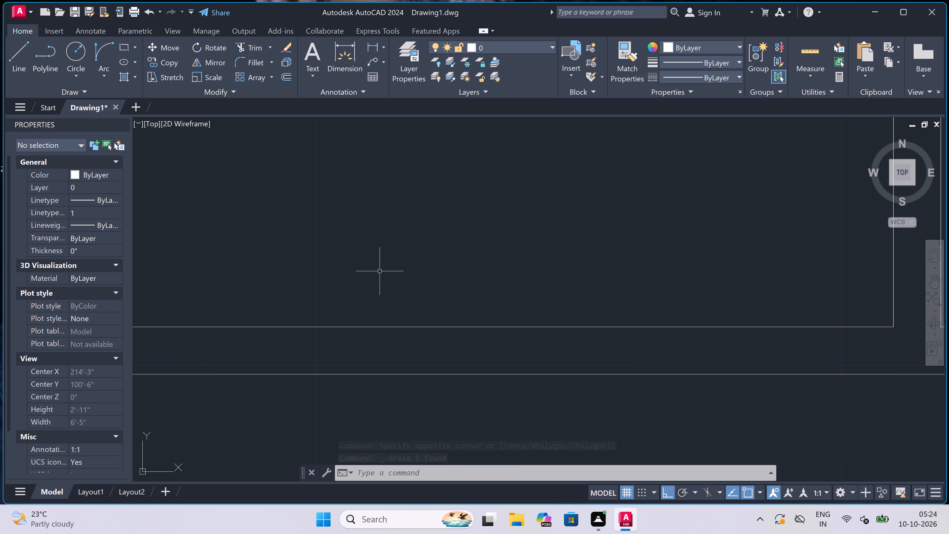
key("space")
scroll(386, 274, "down", 3)
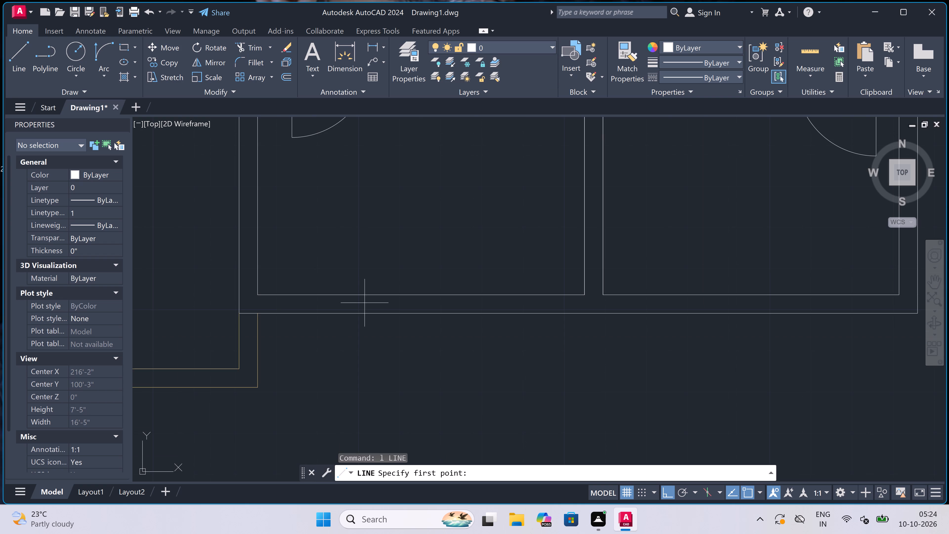
left_click(347, 295)
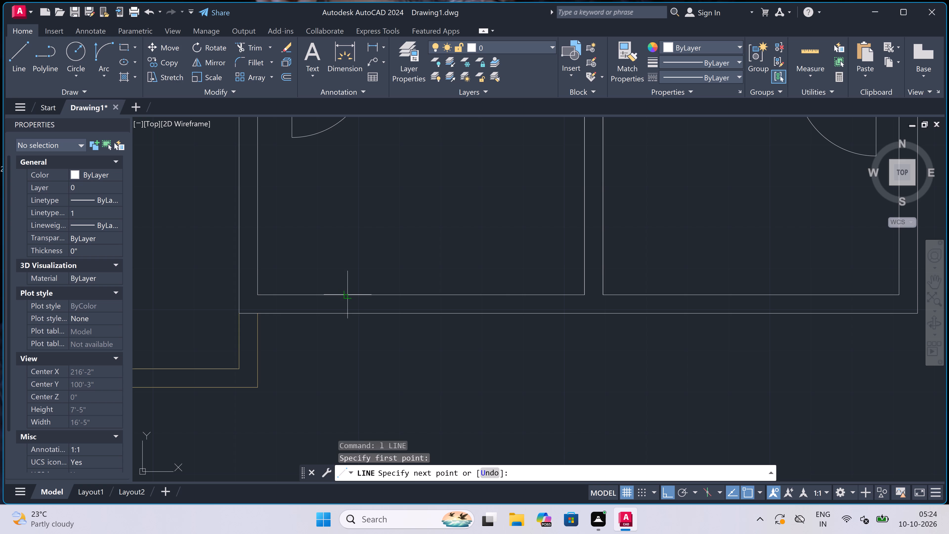
left_click(347, 313)
scroll(348, 306, "up", 1)
left_click(348, 306)
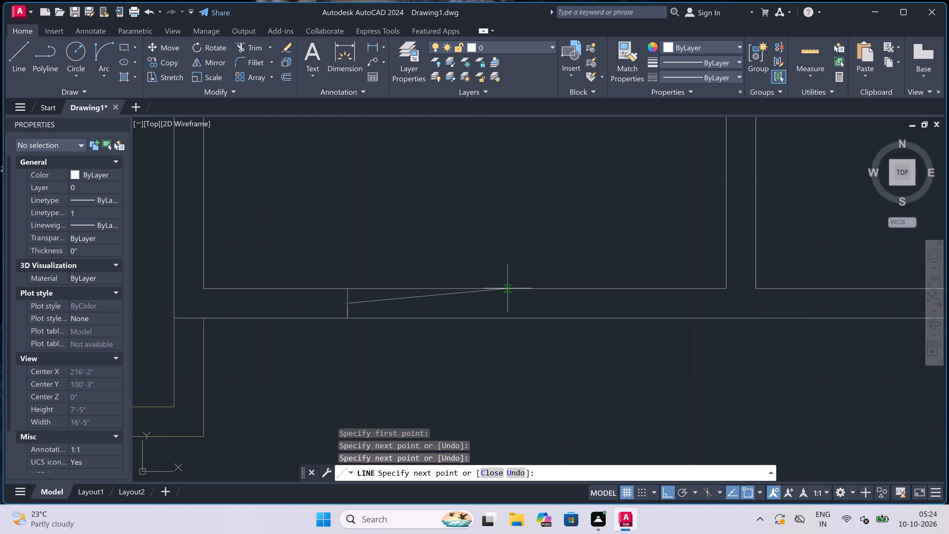
type("2'")
key("space")
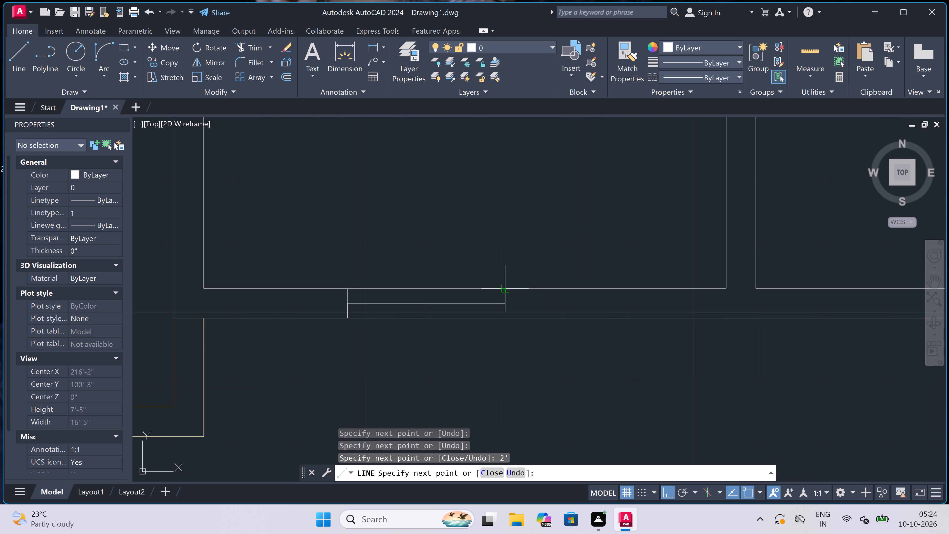
left_click(502, 288)
scroll(505, 314, "up", 1)
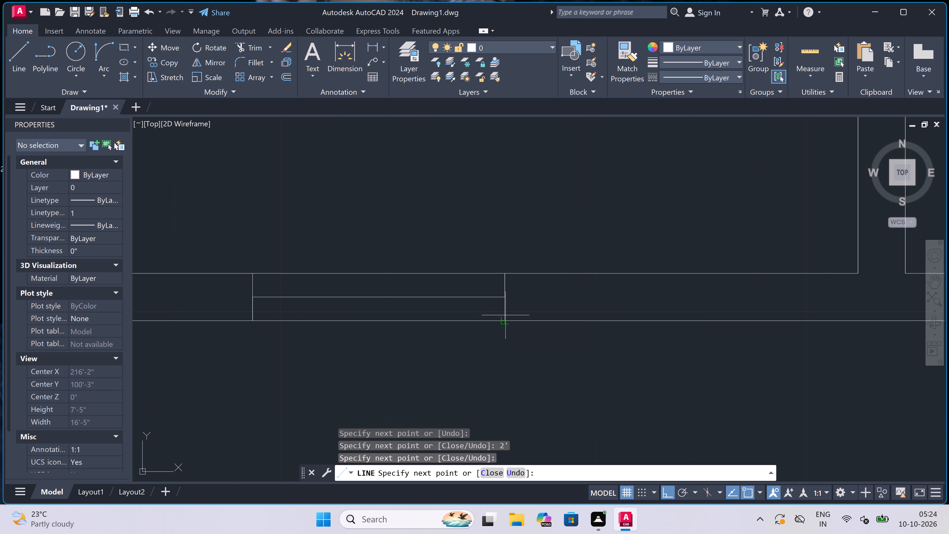
left_click_drag(505, 319, 505, 322)
key("Escape")
scroll(318, 270, "down", 6)
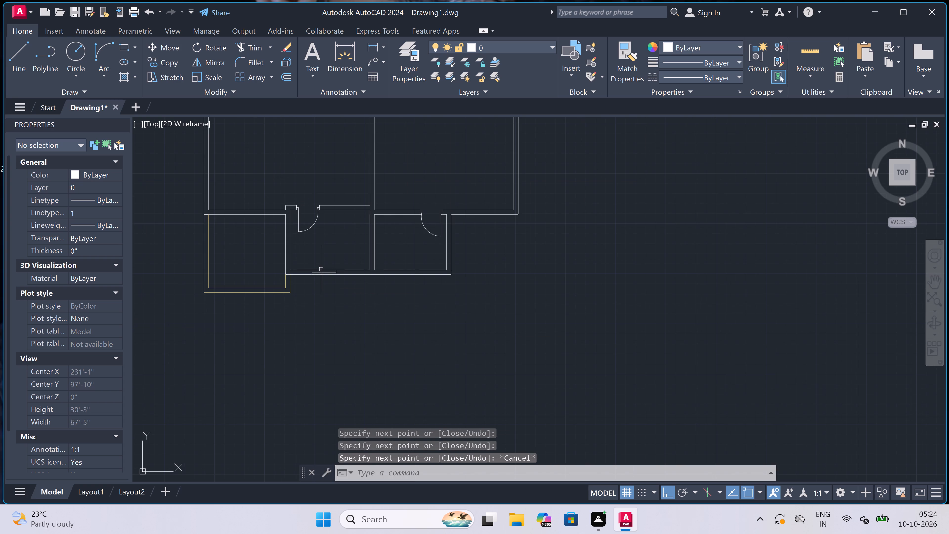
Draw a matching 2' wide window with jambs and centre line in the bottom wall of the adjoining small room.
key("space")
scroll(408, 259, "up", 4)
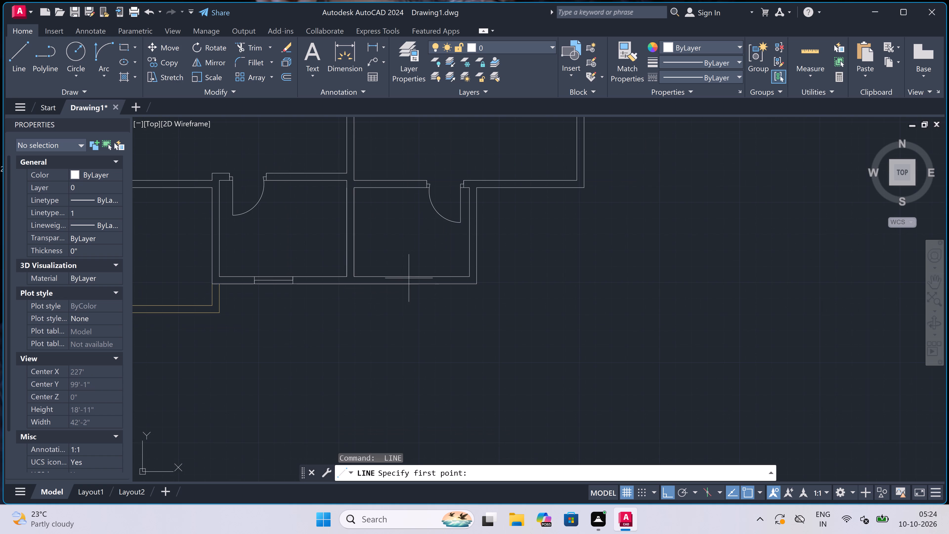
scroll(412, 276, "up", 1)
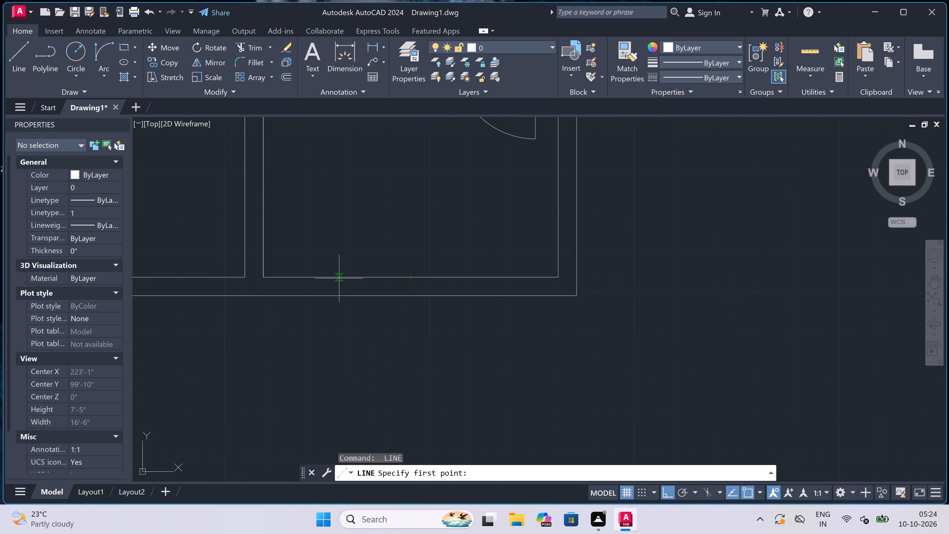
left_click(345, 277)
left_click(345, 297)
left_click(345, 298)
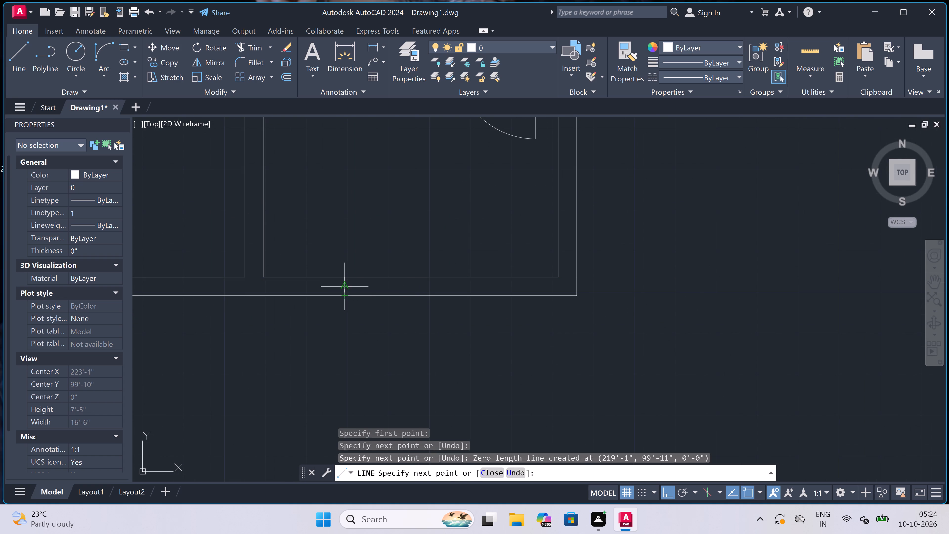
left_click(342, 287)
type("2'")
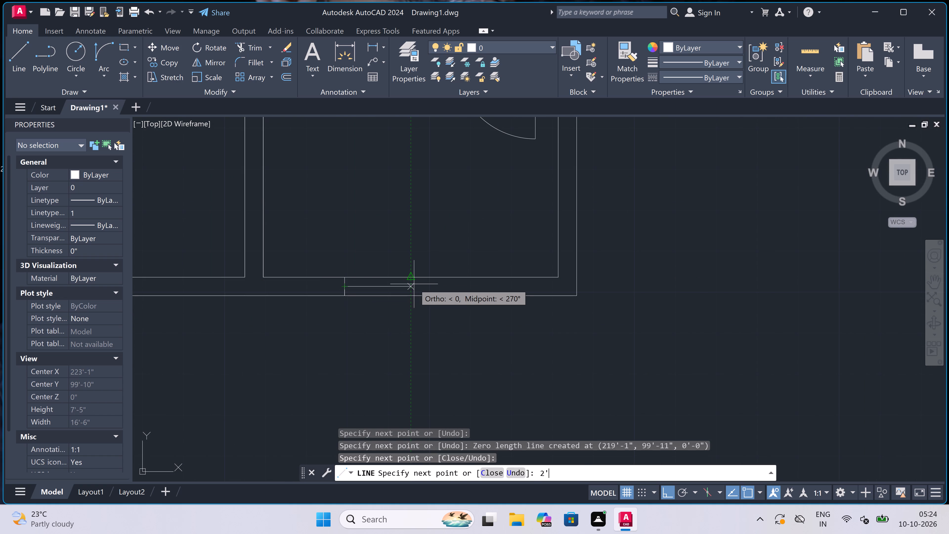
key("space")
scroll(441, 275, "up", 1)
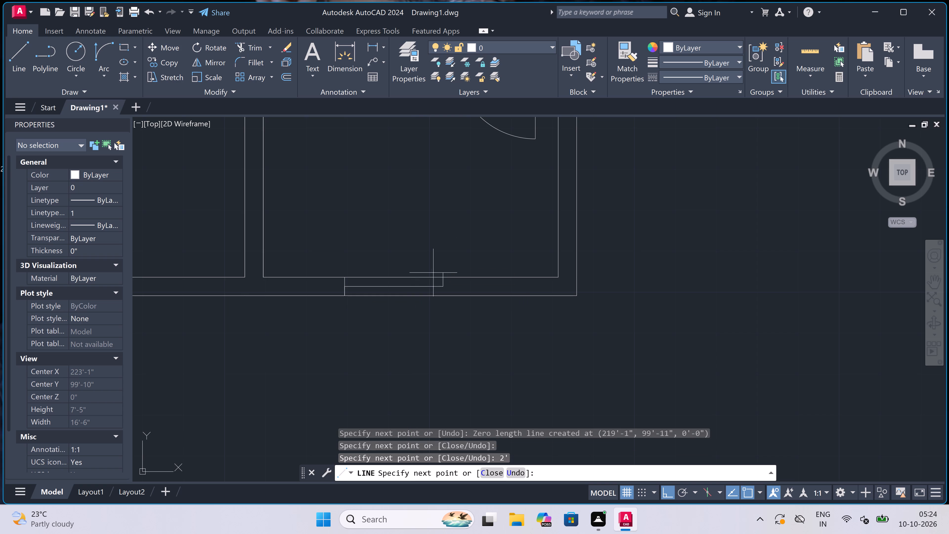
scroll(440, 275, "up", 1)
left_click(448, 279)
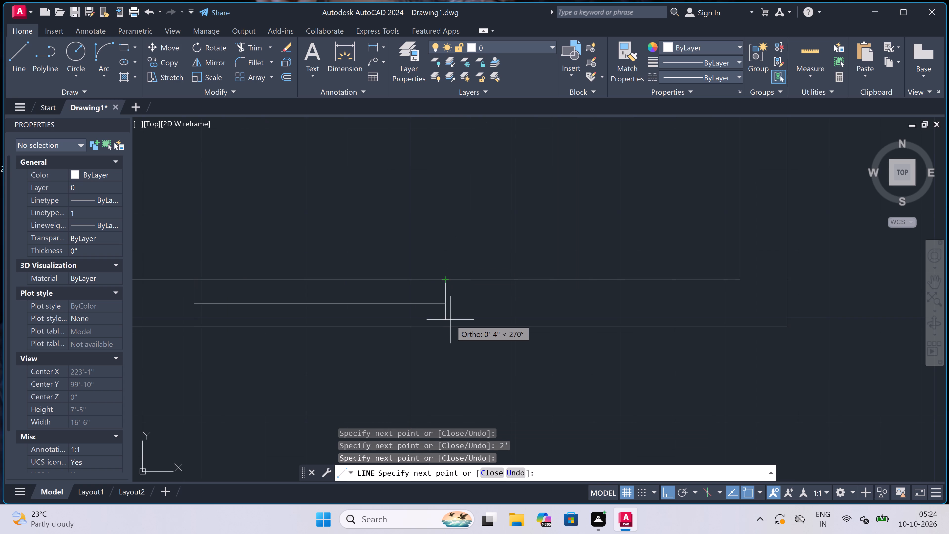
left_click(442, 325)
key("Escape")
scroll(303, 294, "down", 2)
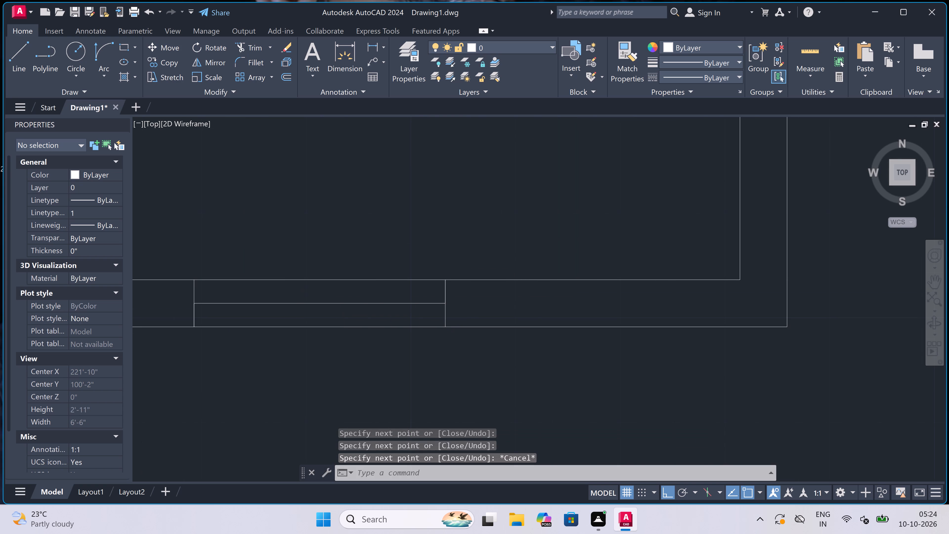
Draw a 5' wide window with two jambs and a centre line in the lower-right unit's right outer wall, beside the right bedroom.
scroll(303, 294, "down", 6)
scroll(310, 272, "up", 3)
key("space")
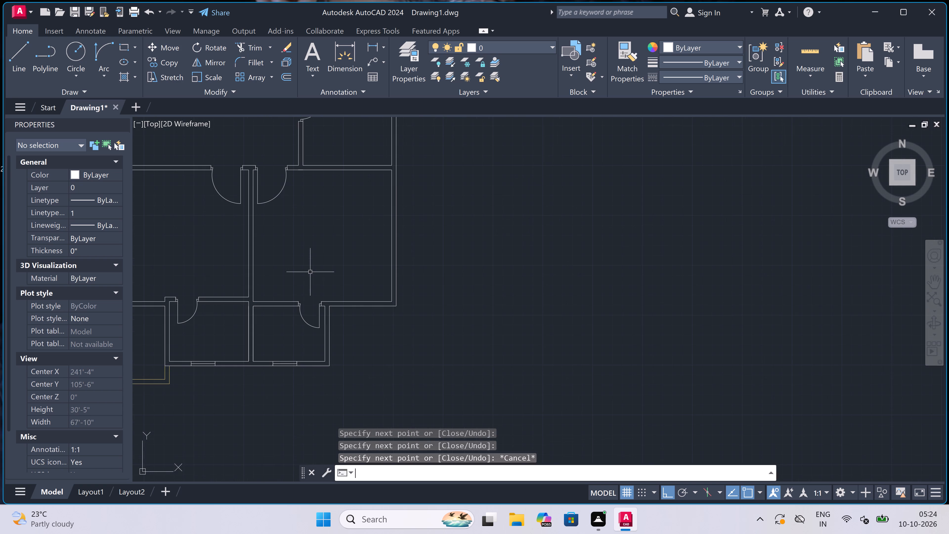
scroll(387, 184, "up", 2)
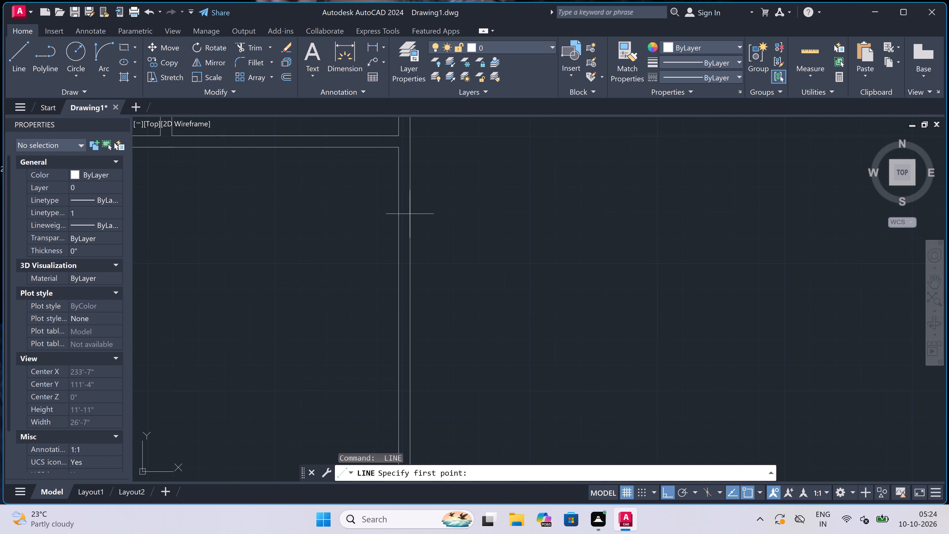
left_click(400, 228)
left_click(411, 229)
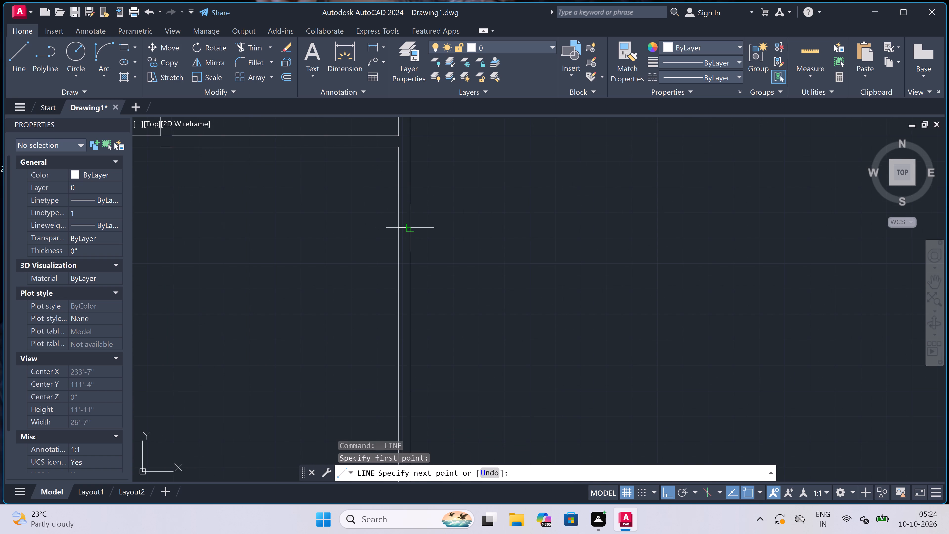
scroll(406, 230, "up", 3)
left_click(394, 217)
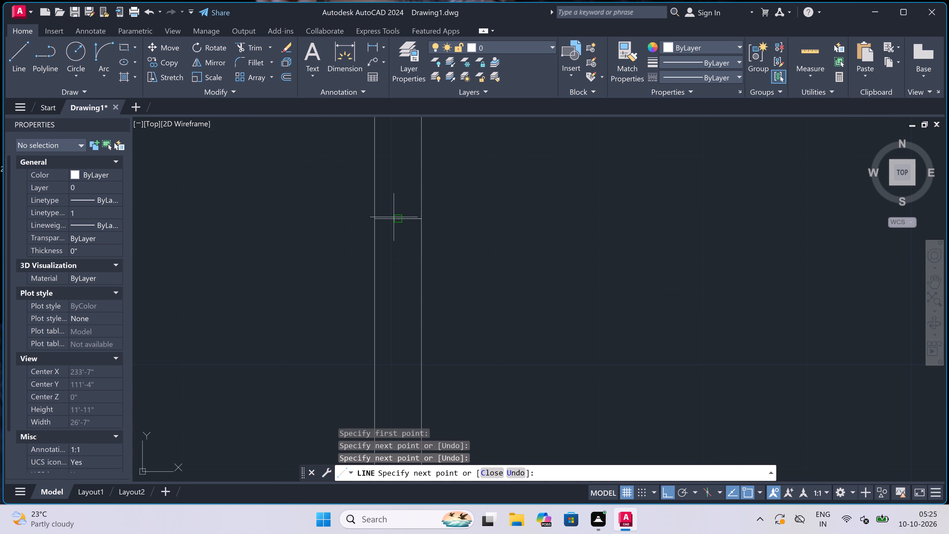
type("5'")
key("space")
scroll(388, 290, "down", 4)
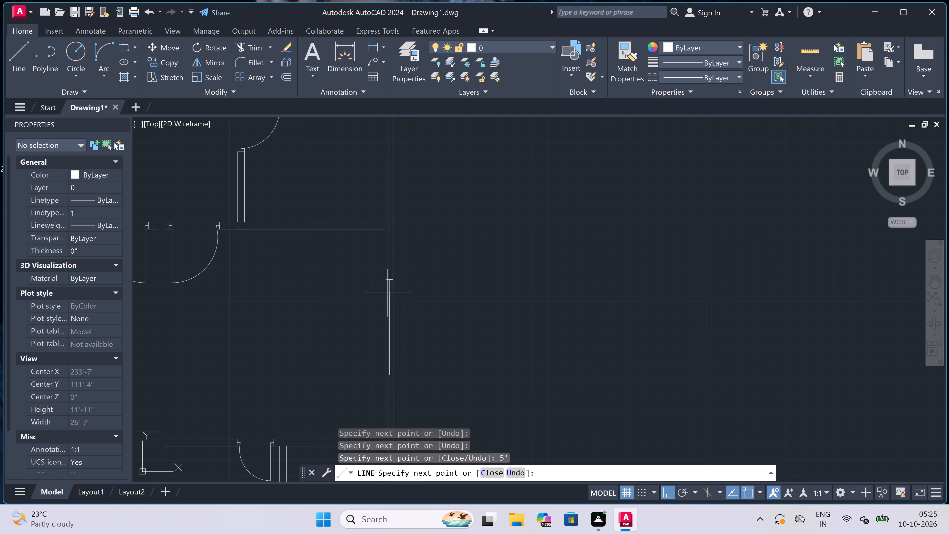
scroll(387, 378, "up", 3)
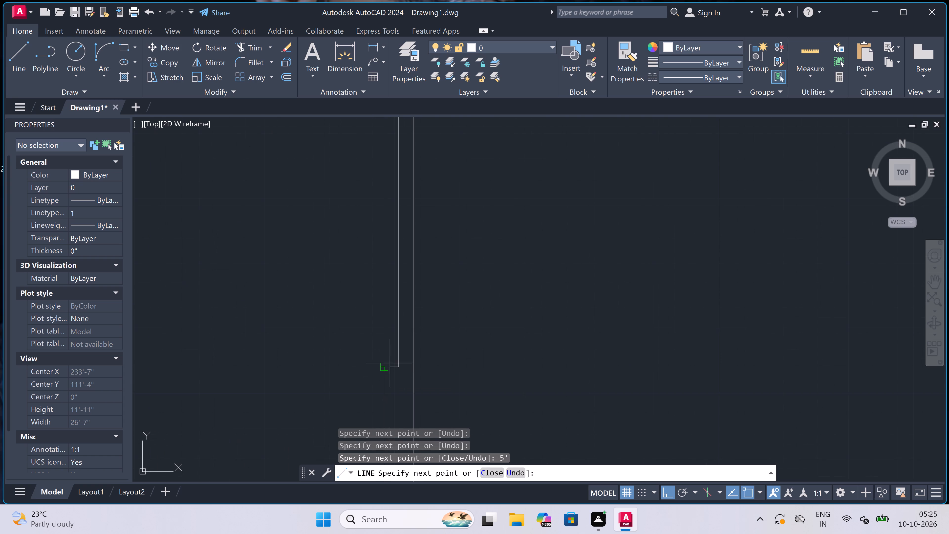
scroll(380, 370, "up", 4)
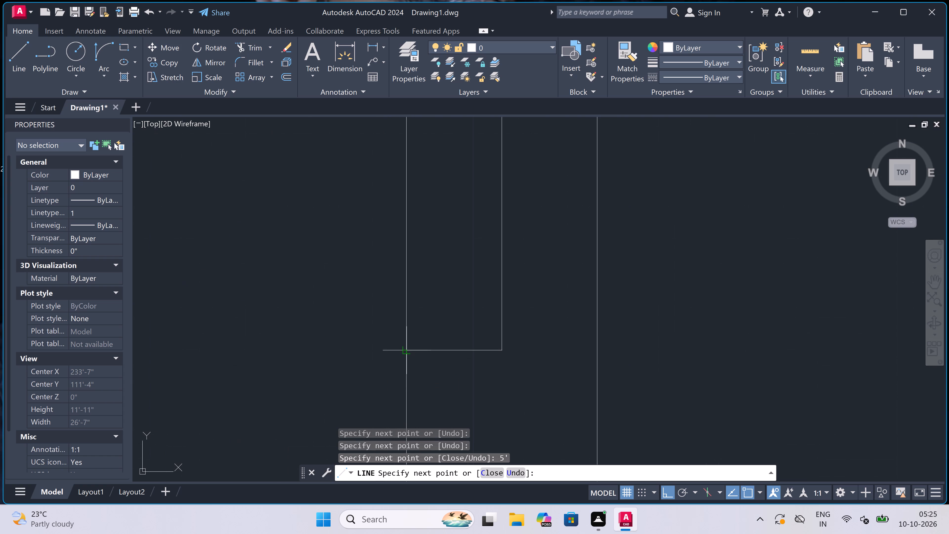
left_click(408, 354)
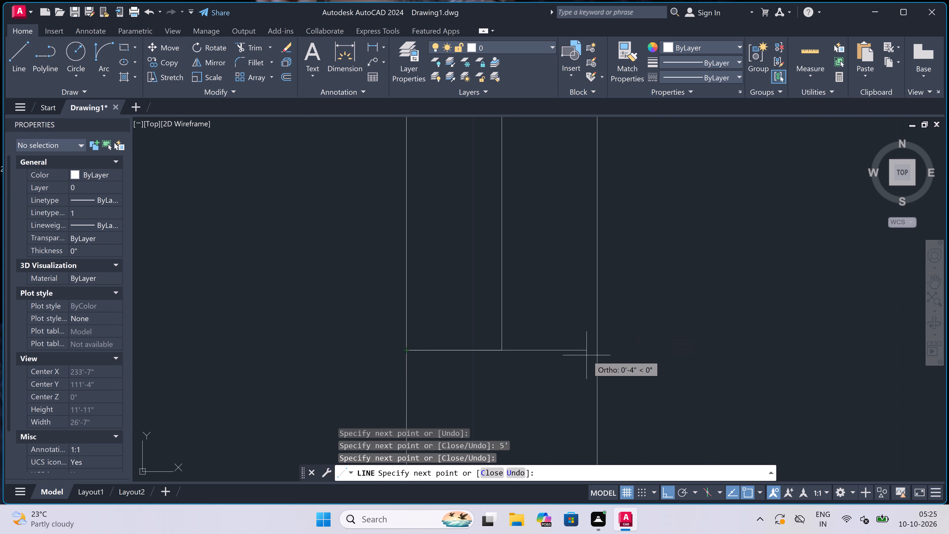
left_click(600, 351)
key("Escape")
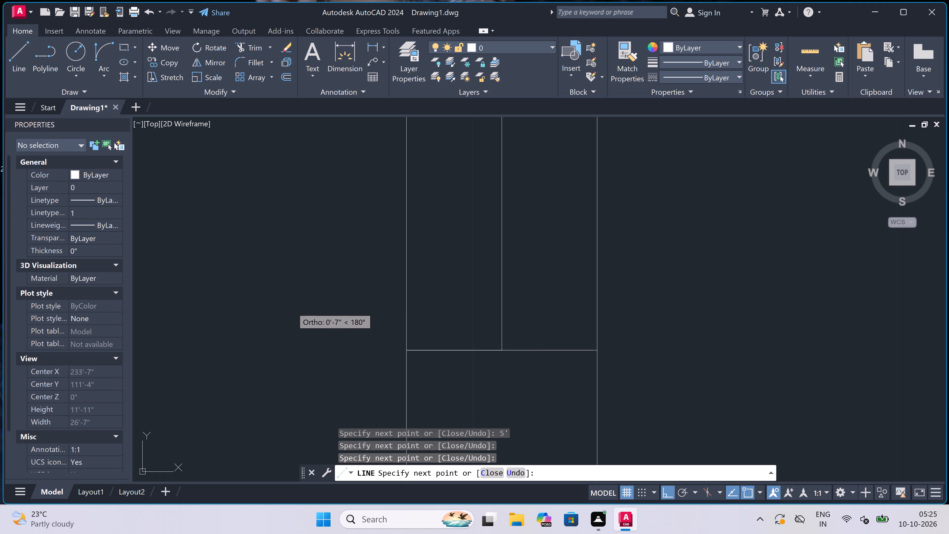
Draw a matching 5' wide window with jambs and centre line in the left outer wall of the unit's left bedroom.
scroll(285, 296, "down", 7)
key("space")
scroll(285, 294, "down", 3)
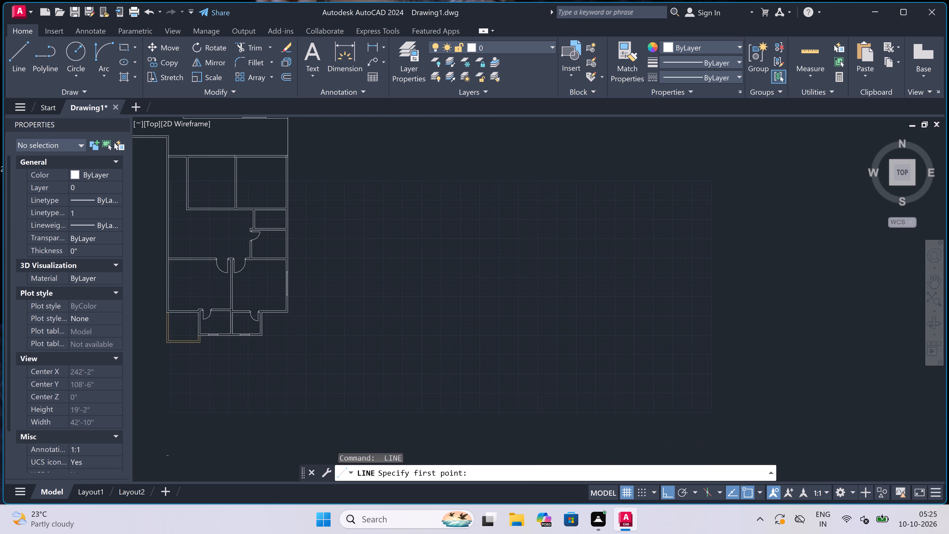
scroll(285, 294, "down", 2)
scroll(193, 289, "up", 4)
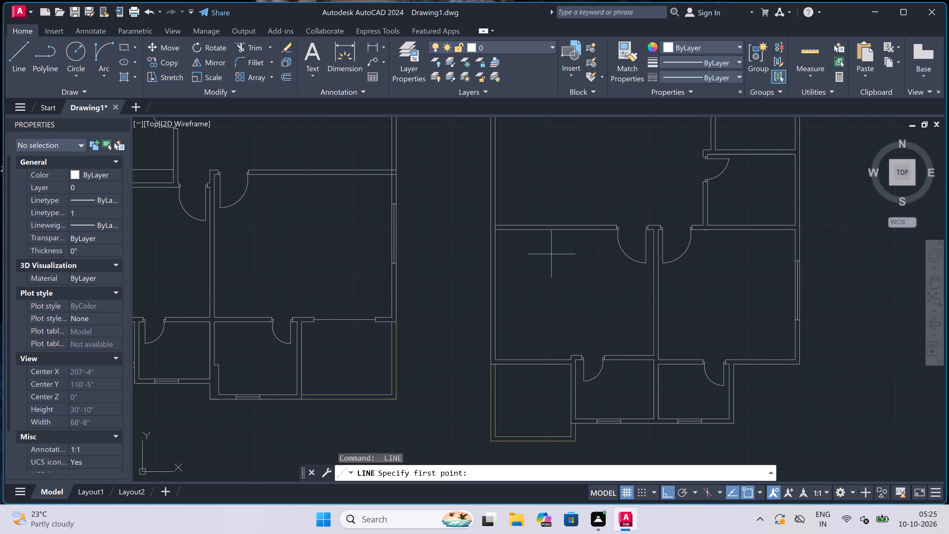
left_click(497, 262)
scroll(496, 263, "up", 3)
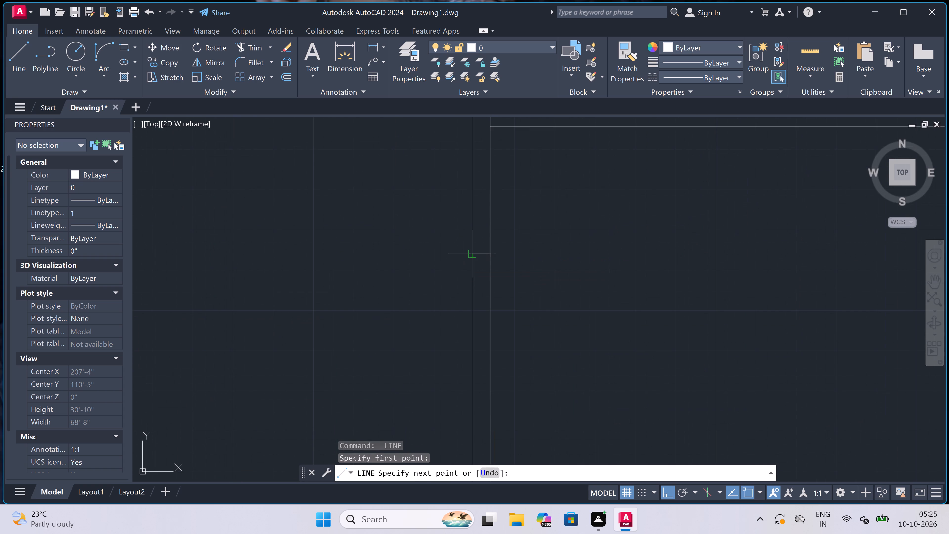
left_click(470, 257)
left_click(481, 256)
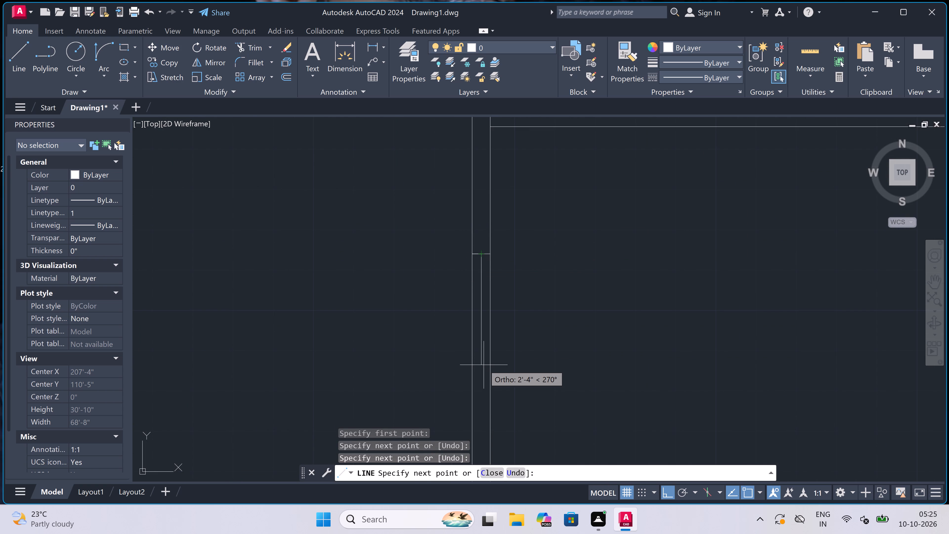
type("5'")
key("space")
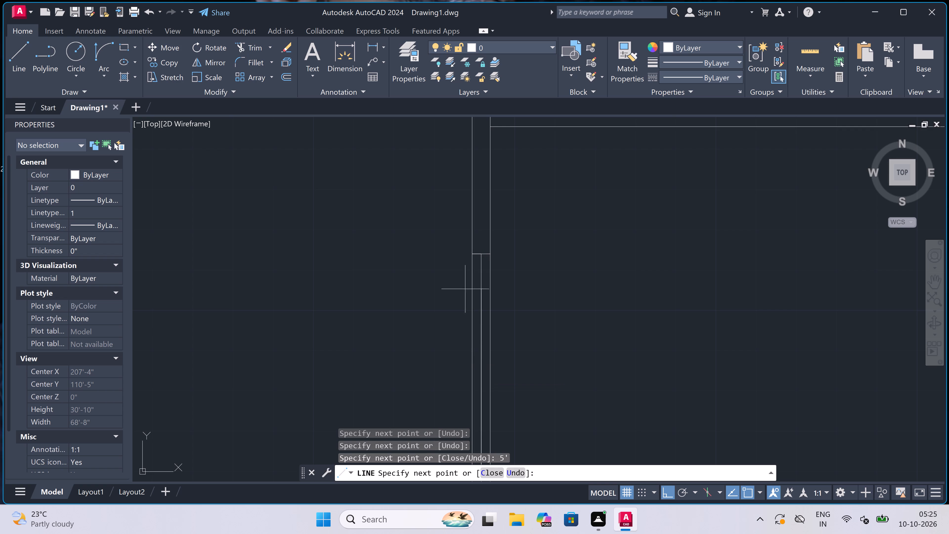
scroll(441, 262, "down", 5)
scroll(466, 315, "up", 3)
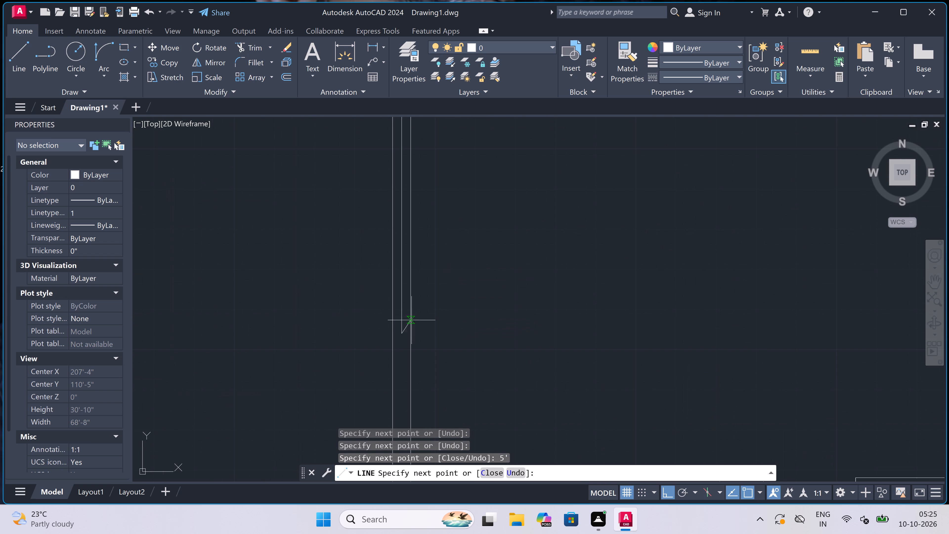
scroll(397, 326, "up", 2)
scroll(437, 350, "up", 2)
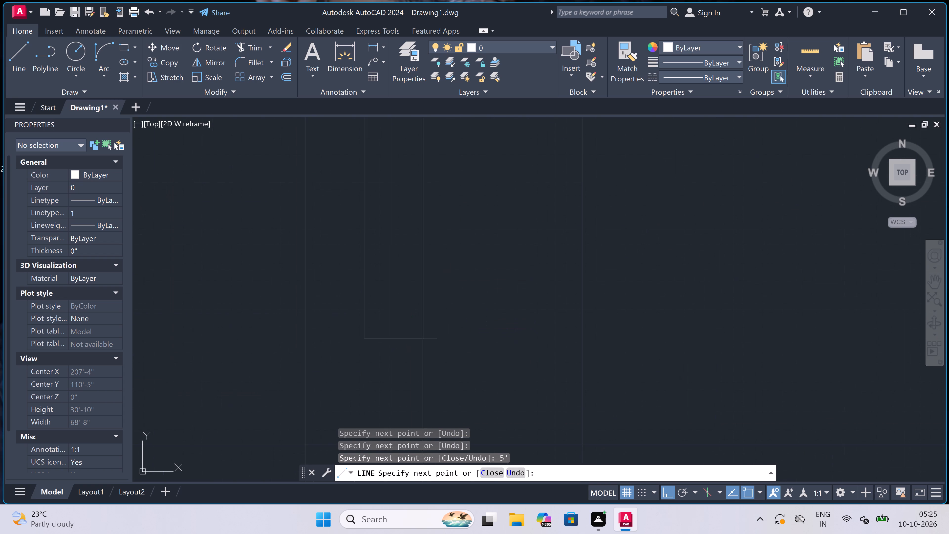
scroll(437, 350, "up", 1)
left_click(414, 334)
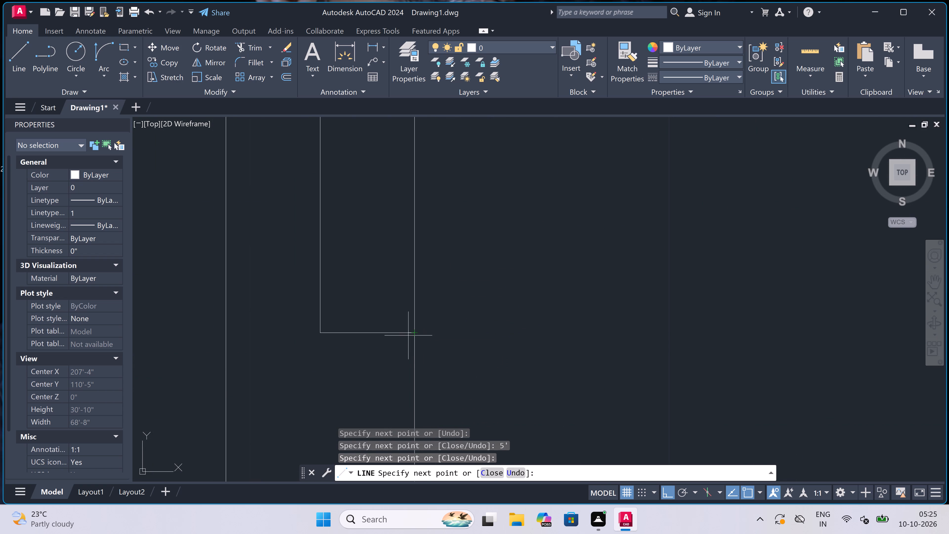
left_click(225, 334)
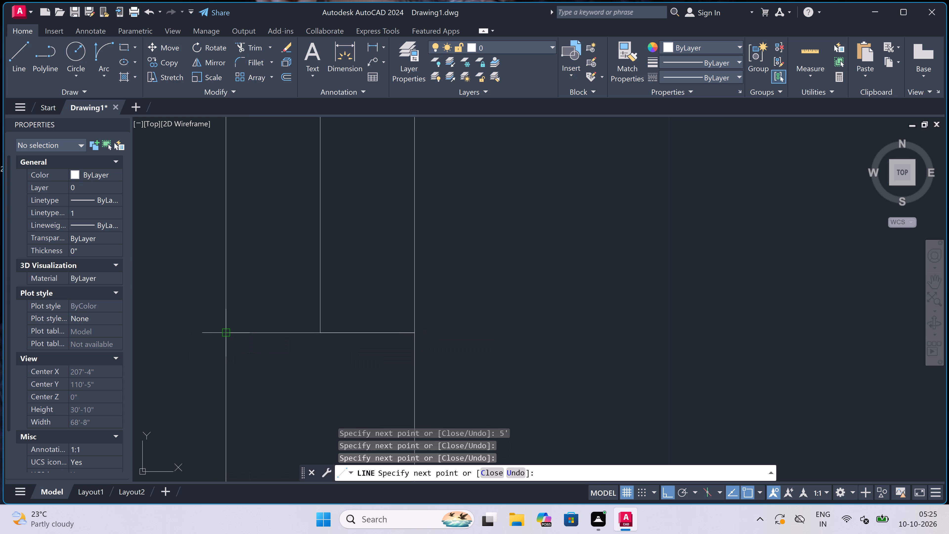
key("Escape")
Draw an L-shaped line inside the small room above the right bedroom, parallel to its bottom and right walls, ending at its top wall.
scroll(225, 333, "down", 7)
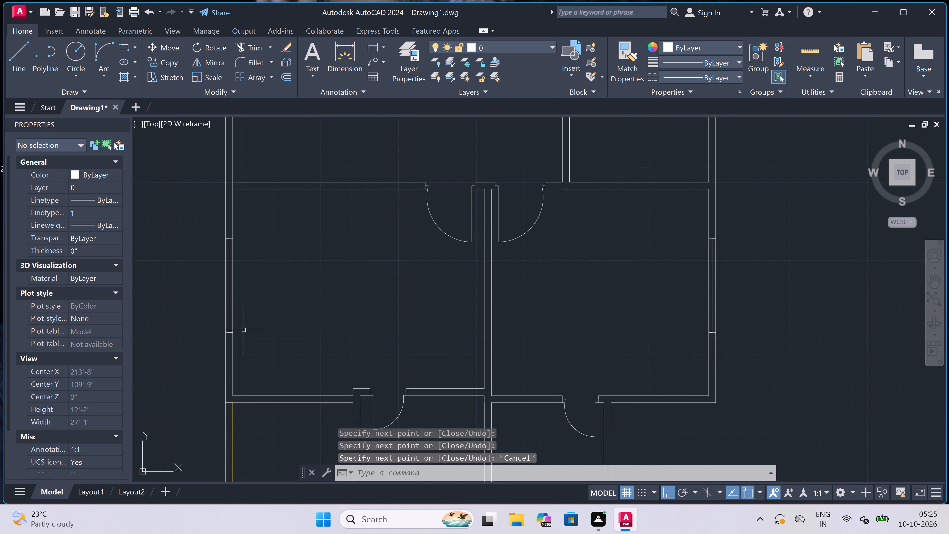
scroll(314, 315, "down", 3)
scroll(388, 270, "up", 3)
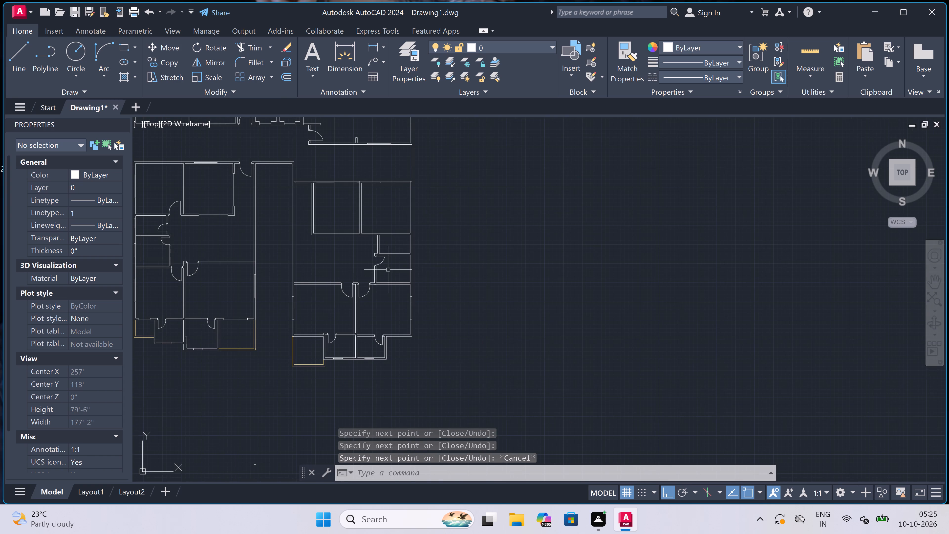
key("space")
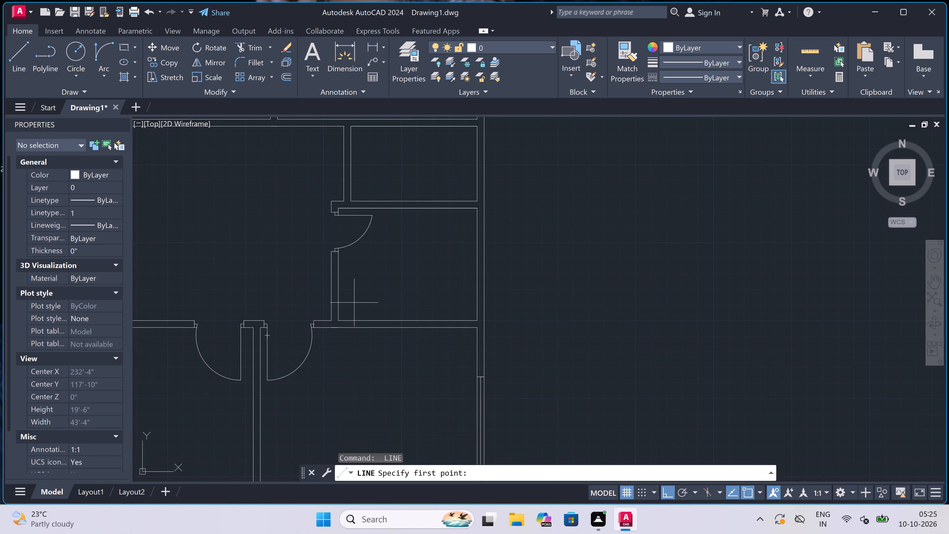
left_click(341, 299)
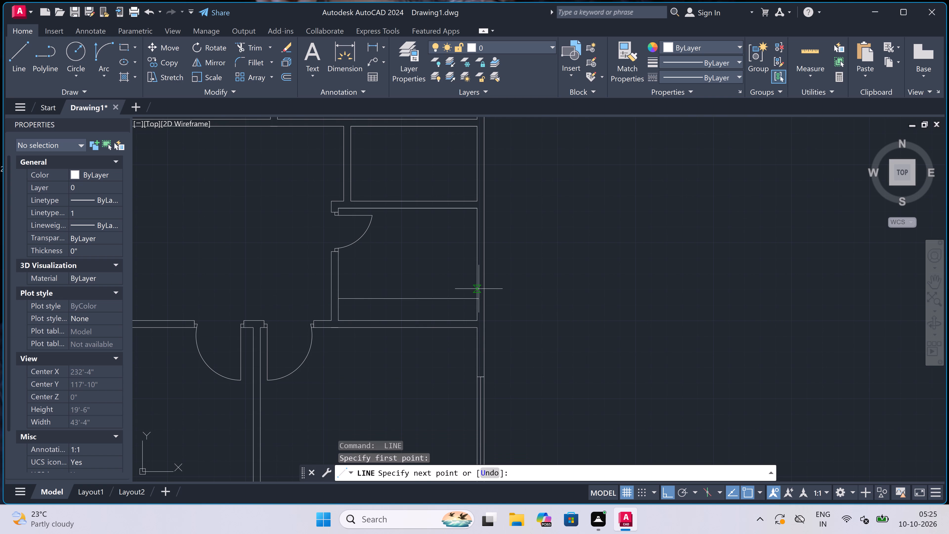
left_click(456, 296)
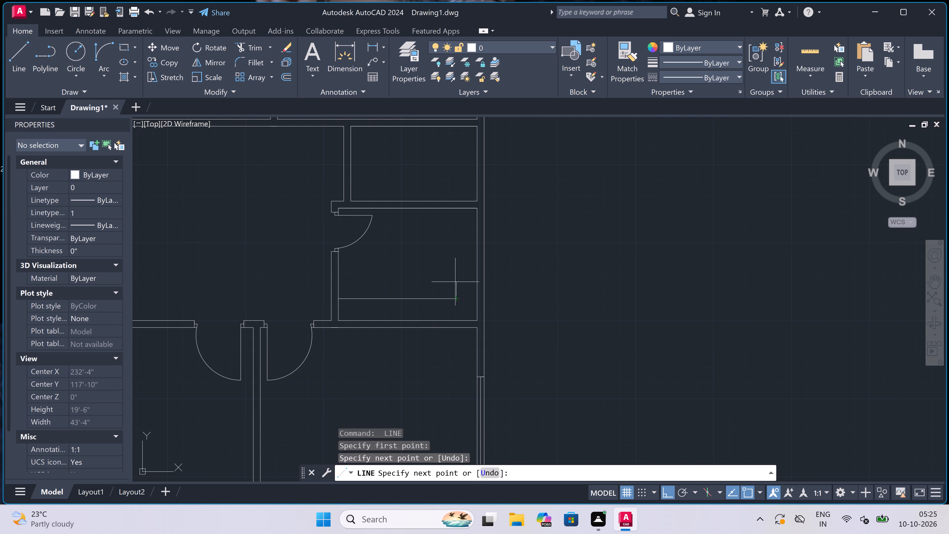
left_click(454, 210)
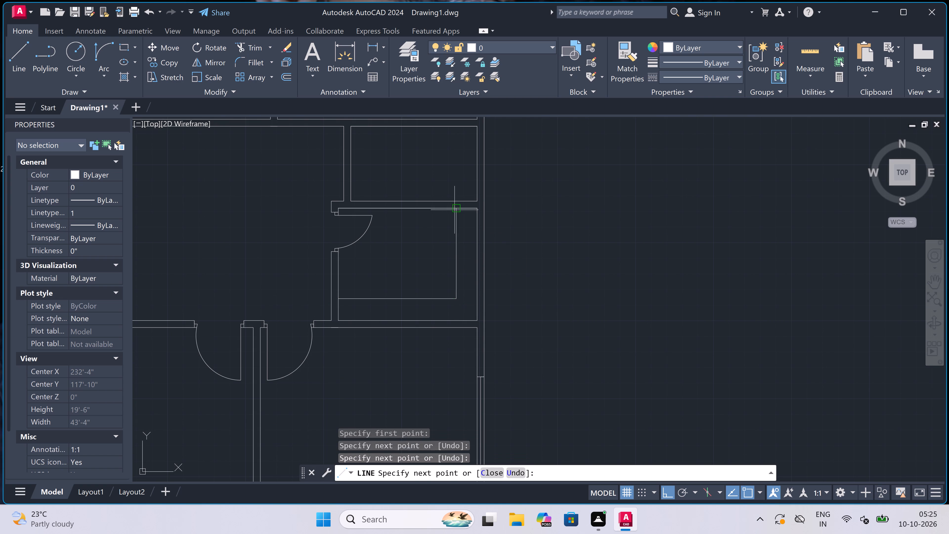
key("Escape")
Draw the lower jamb line, 2" door stop and 2' door leaf in the left wall of the small enclosed room directly above.
scroll(201, 278, "down", 3)
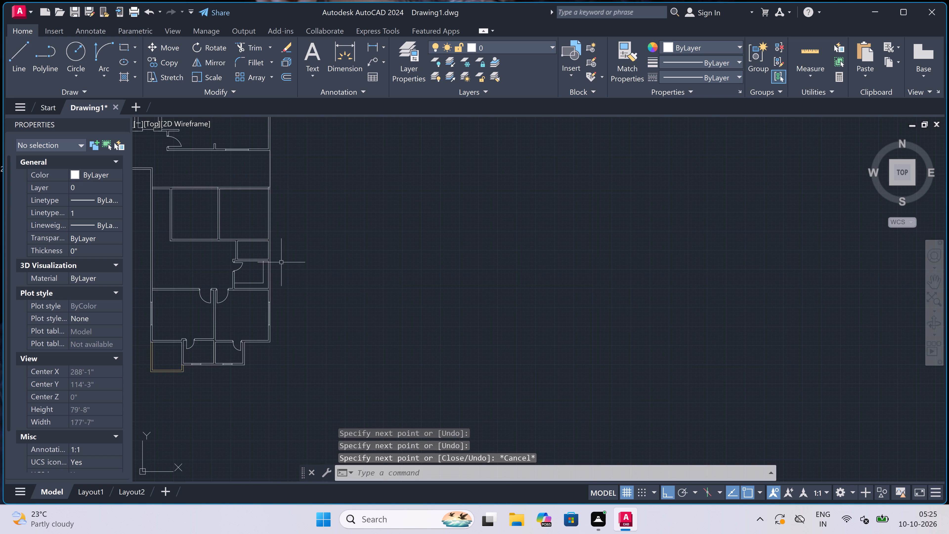
key("space")
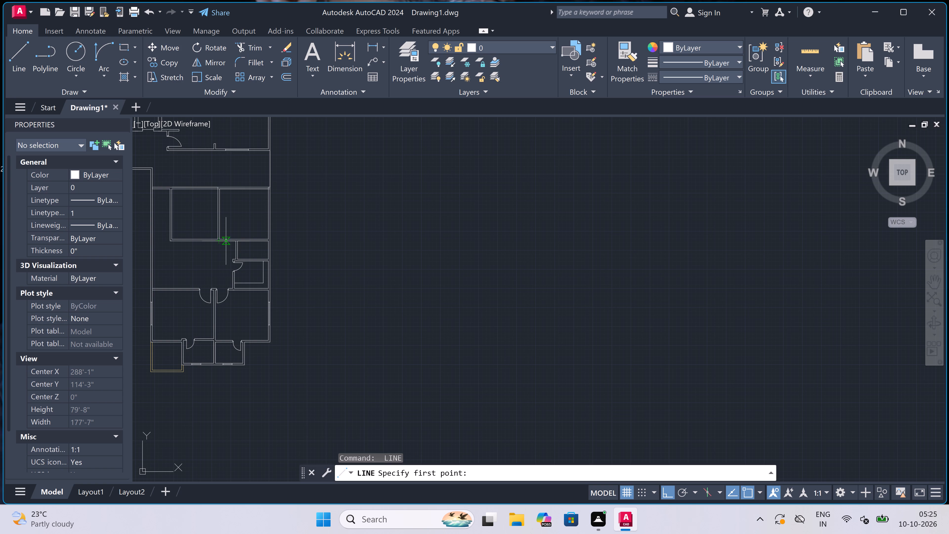
scroll(220, 231, "up", 3)
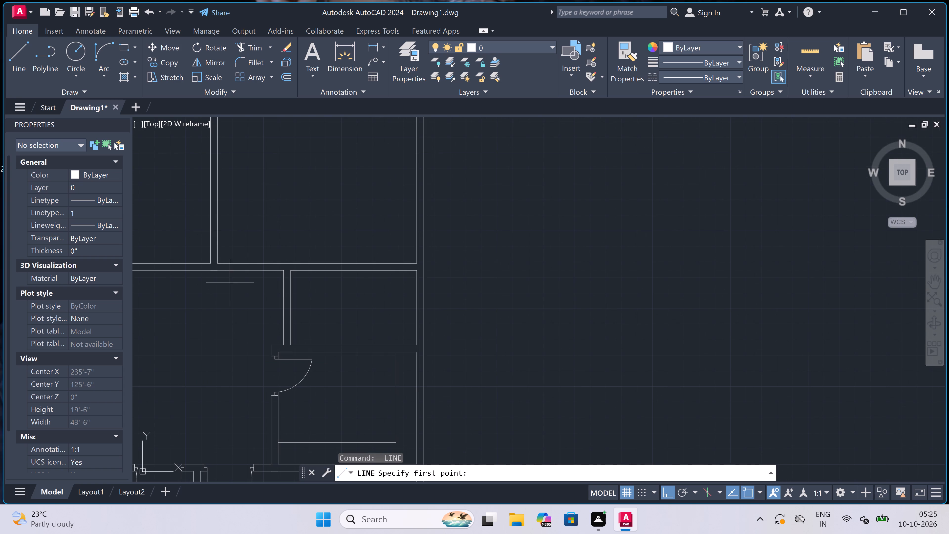
scroll(275, 365, "up", 2)
scroll(295, 300, "up", 2)
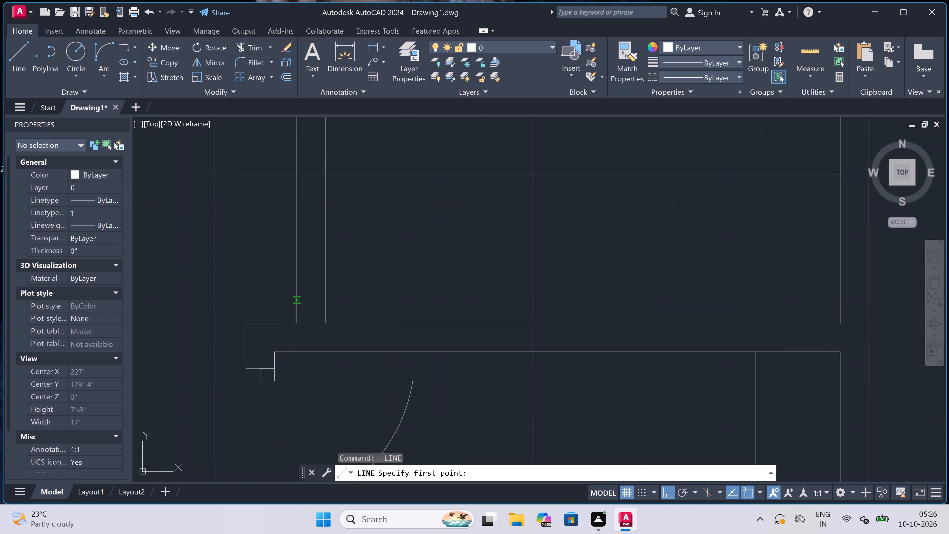
left_click(298, 306)
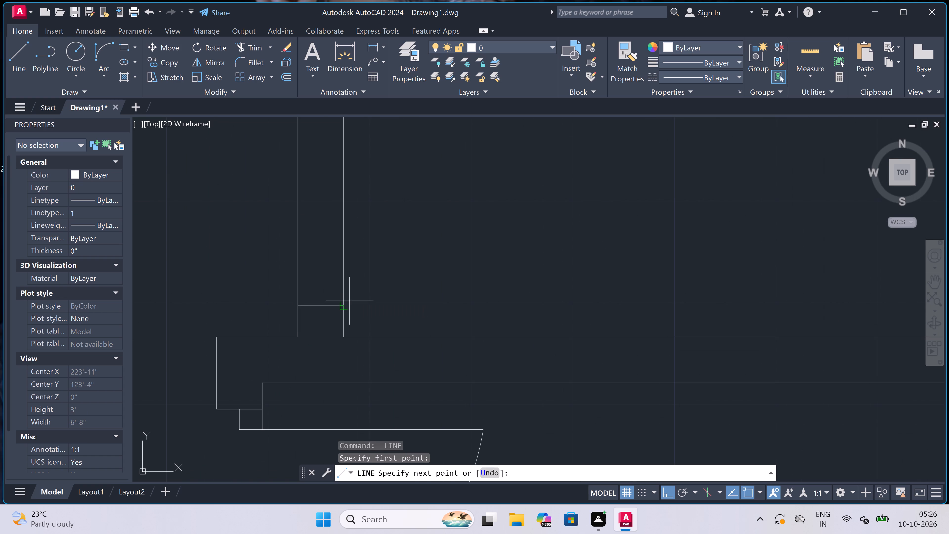
left_click(349, 301)
left_click(319, 309)
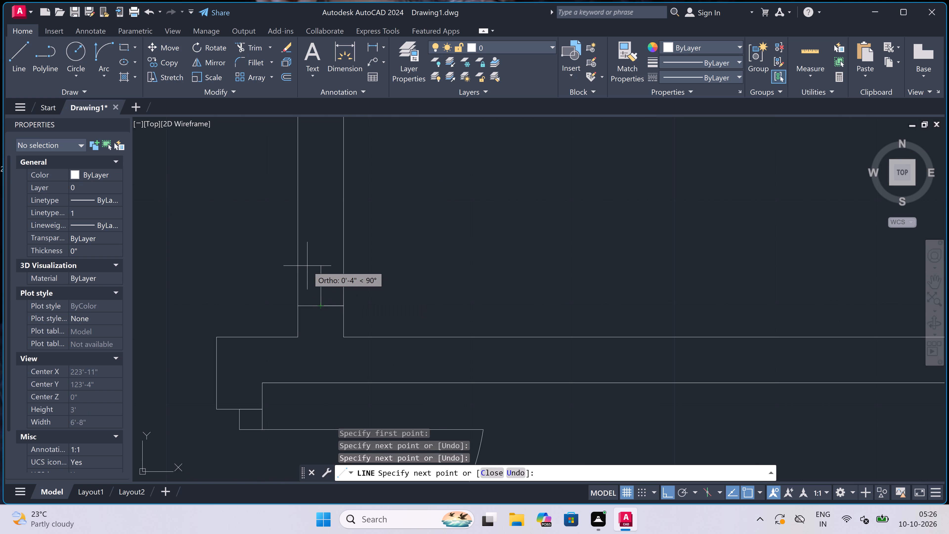
type("2\"")
key("space")
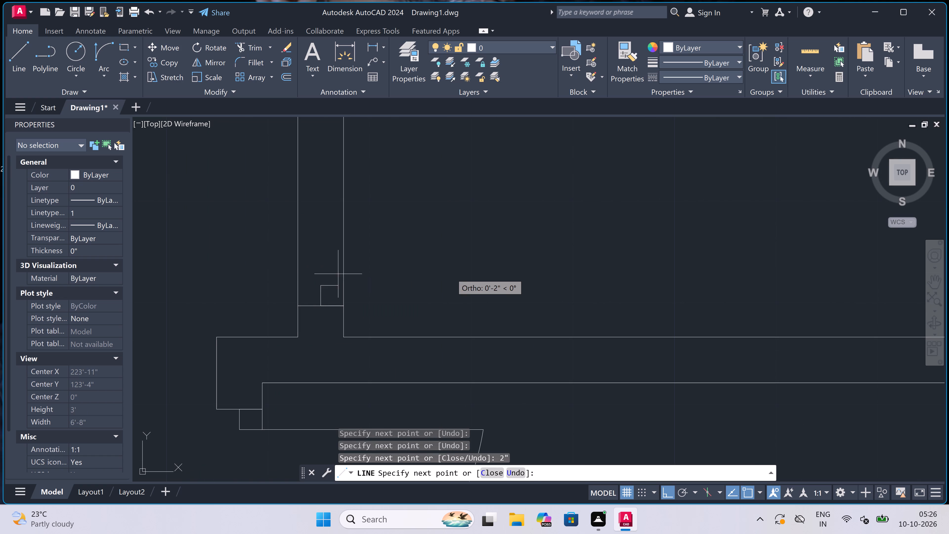
type("2'")
key("space")
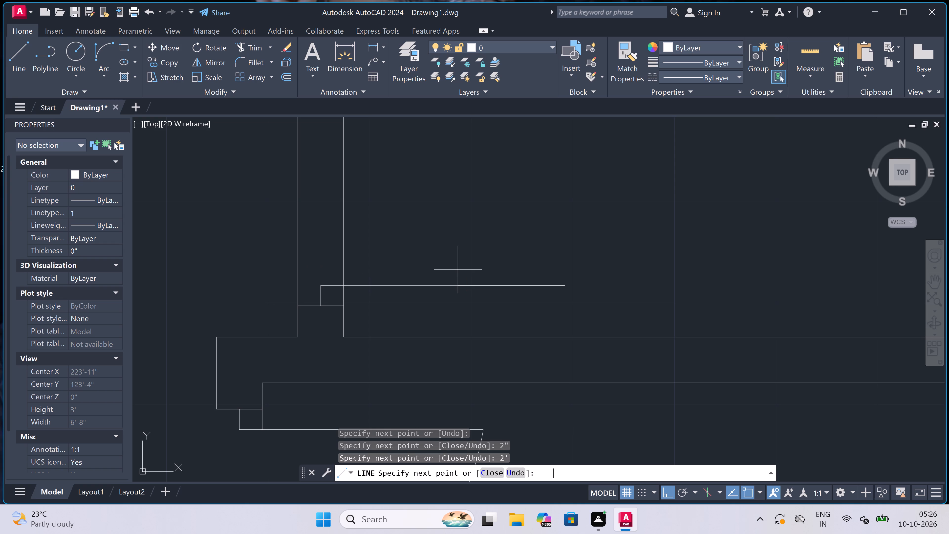
key("Escape")
Draw the upper jamb line across the small enclosed room's left wall, with a 2" door stop from its midpoint.
key("space")
scroll(321, 267, "down", 4)
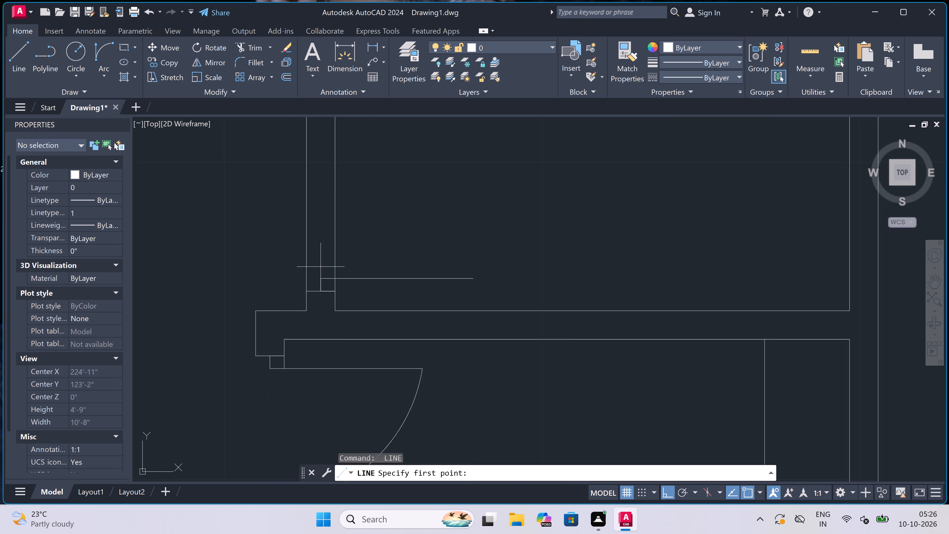
scroll(319, 236, "up", 3)
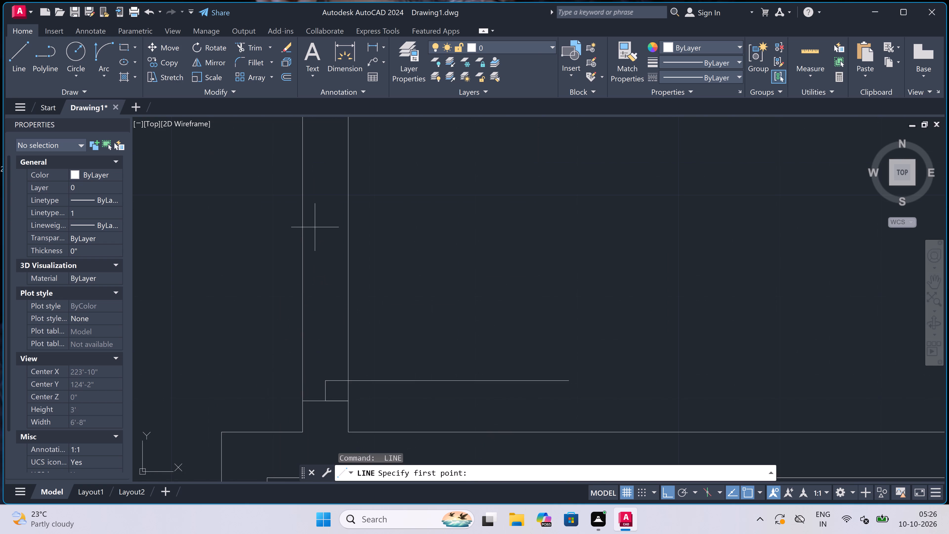
left_click(308, 209)
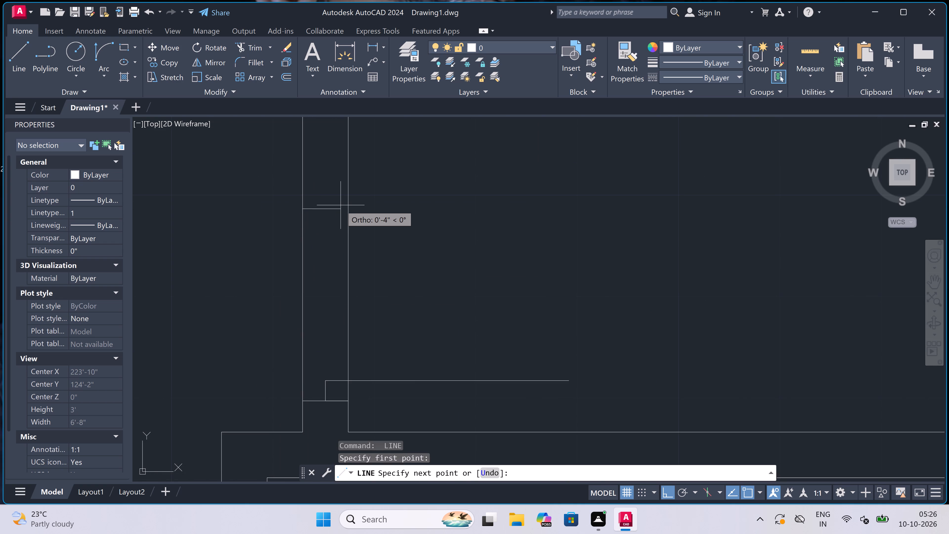
left_click(345, 207)
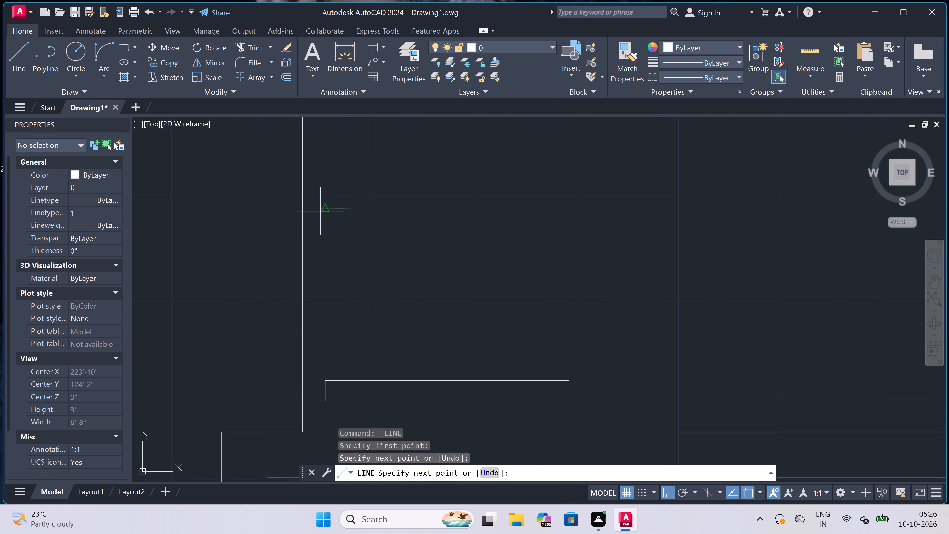
left_click(326, 210)
type("2\"")
key("space")
key("Escape")
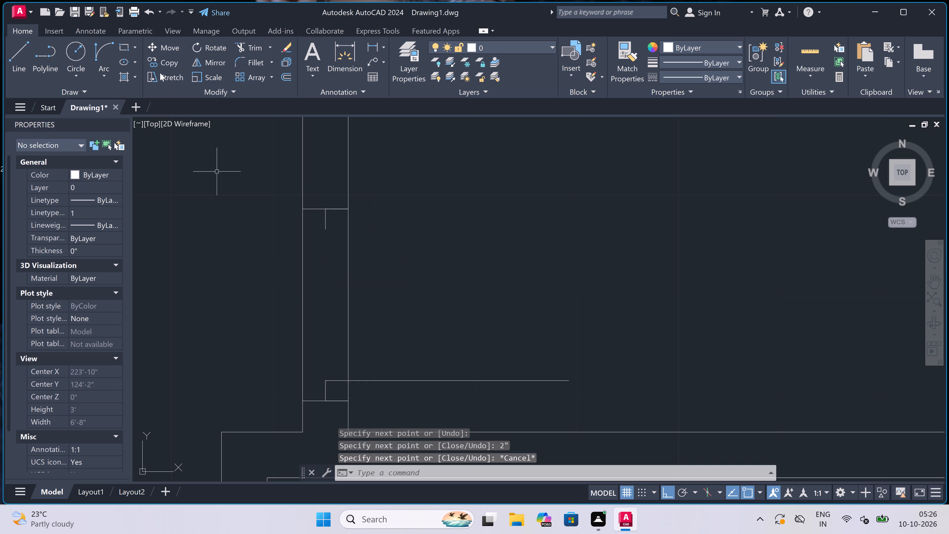
Draw the door swing arc from the end of the 2' leaf to the upper door stop of the small room.
left_click_drag(102, 47, 103, 53)
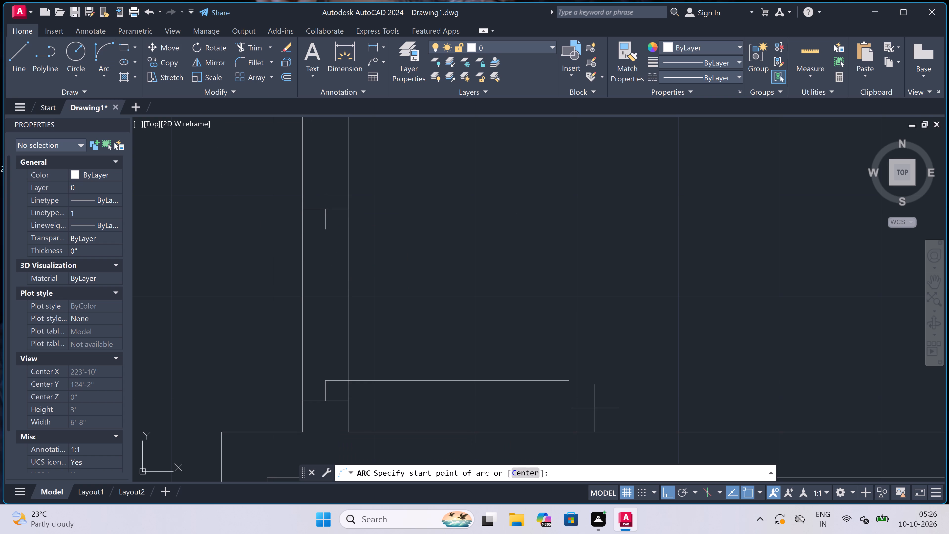
left_click(567, 378)
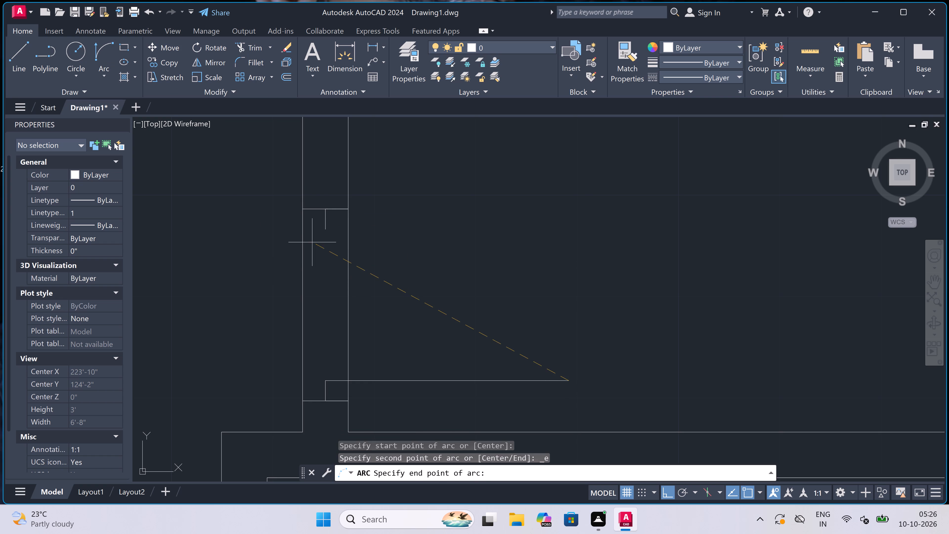
double_click(323, 228)
left_click(447, 170)
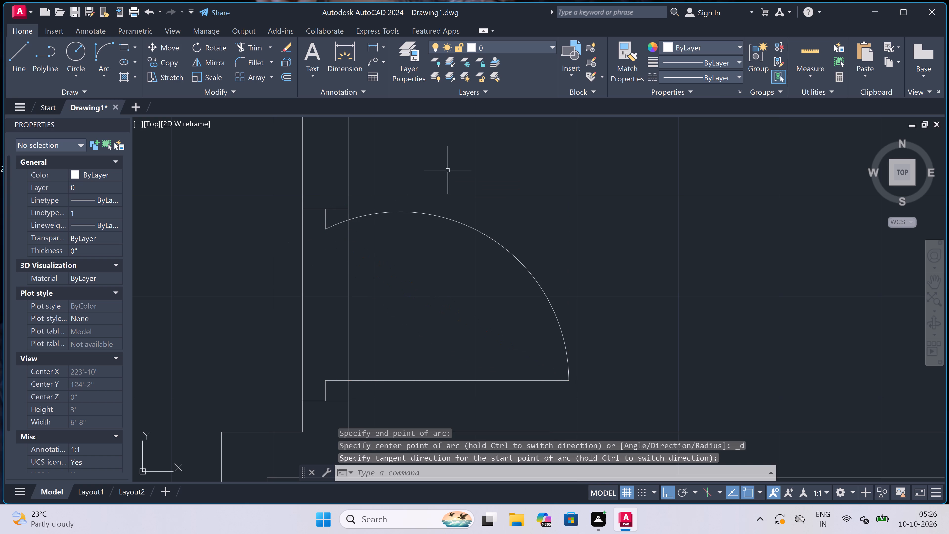
Trim both wall lines out of the door opening in the small enclosed room's left wall.
key("t")
key("r")
key("space")
double_click(418, 289)
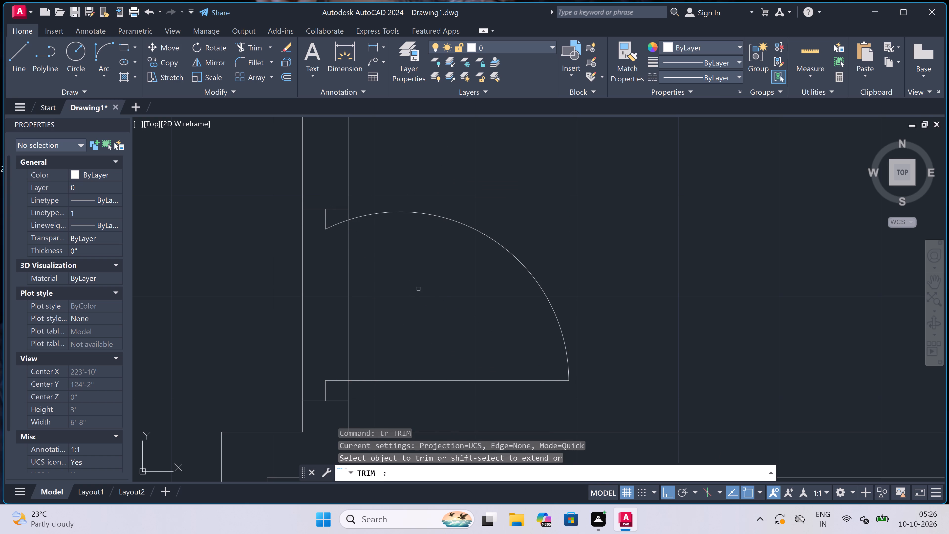
left_click(240, 322)
left_click(355, 310)
scroll(332, 286, "down", 3)
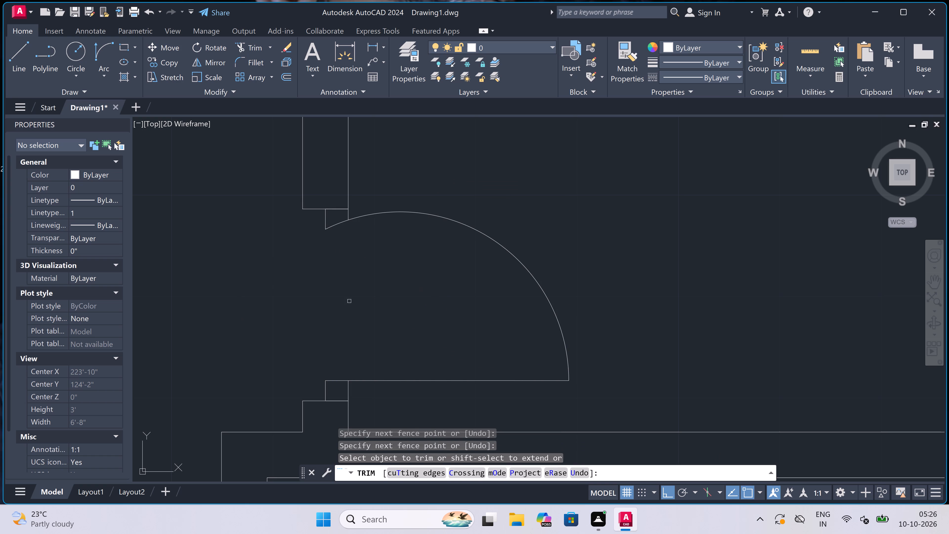
scroll(332, 286, "down", 2)
key("Escape")
Draw the left jamb line, 2" door stop and 3' door leaf in the bottom wall of the upper-right room, near its lower-left corner.
scroll(307, 257, "down", 3)
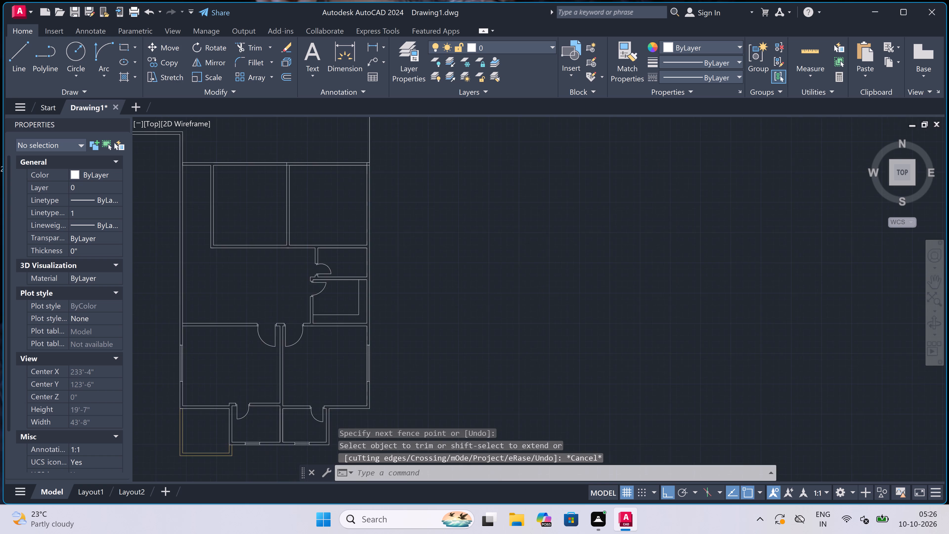
scroll(295, 236, "up", 3)
key("space")
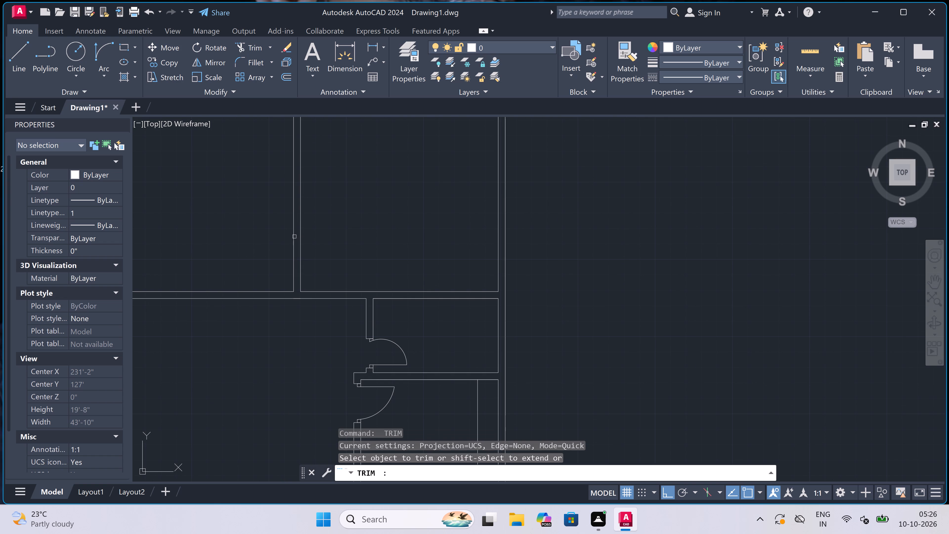
key("Escape")
type("l")
key("space")
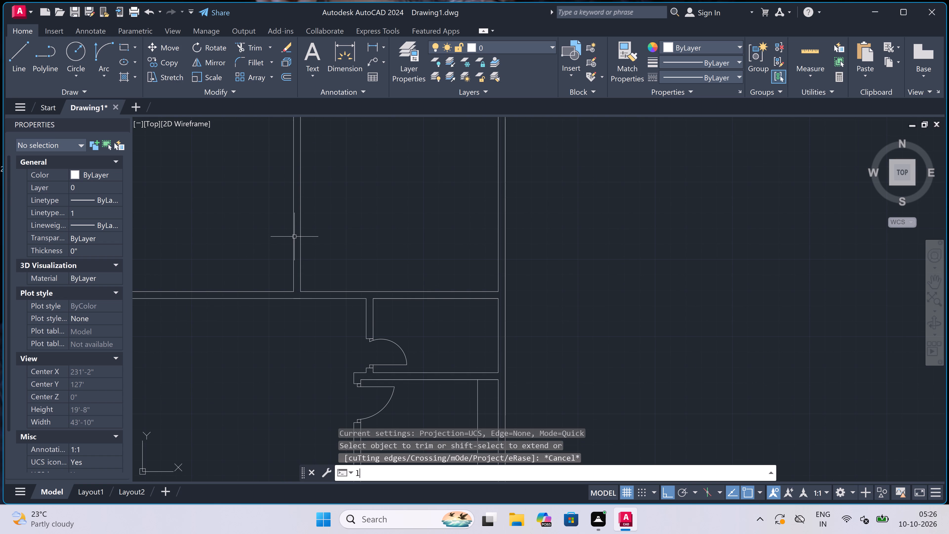
scroll(294, 235, "up", 1)
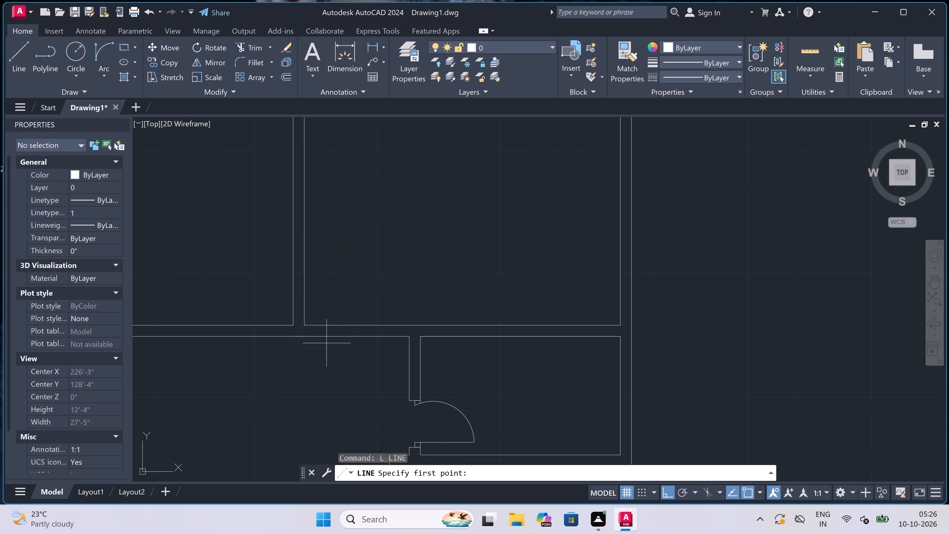
scroll(313, 341, "up", 2)
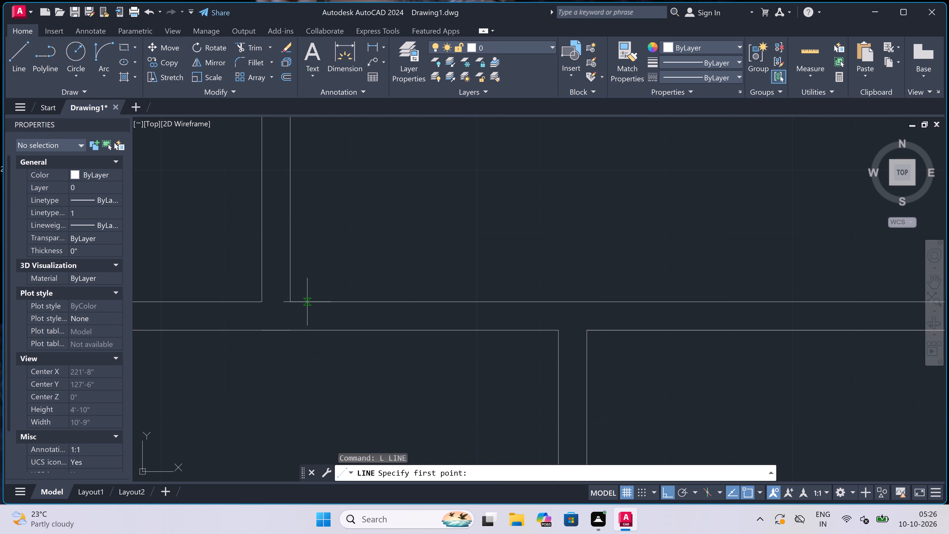
left_click(307, 302)
left_click(307, 330)
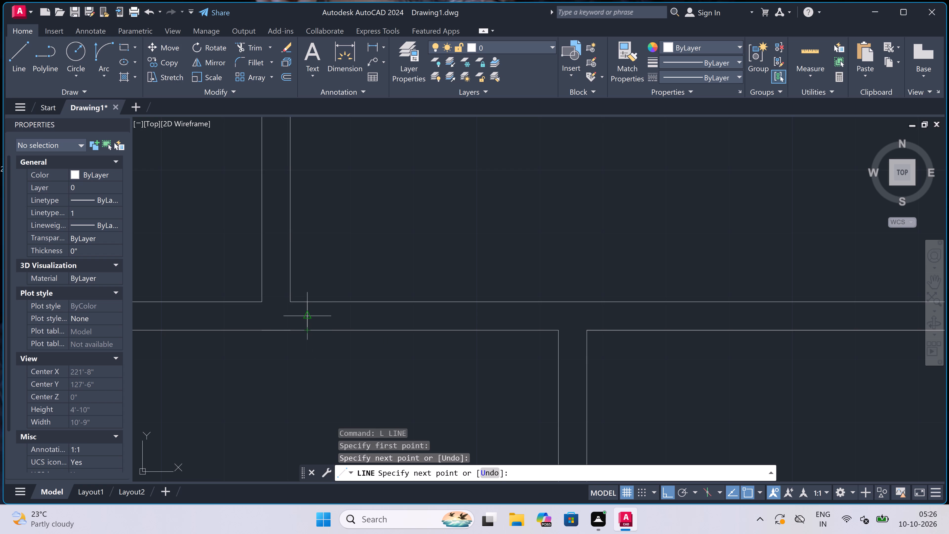
left_click(305, 315)
key("2")
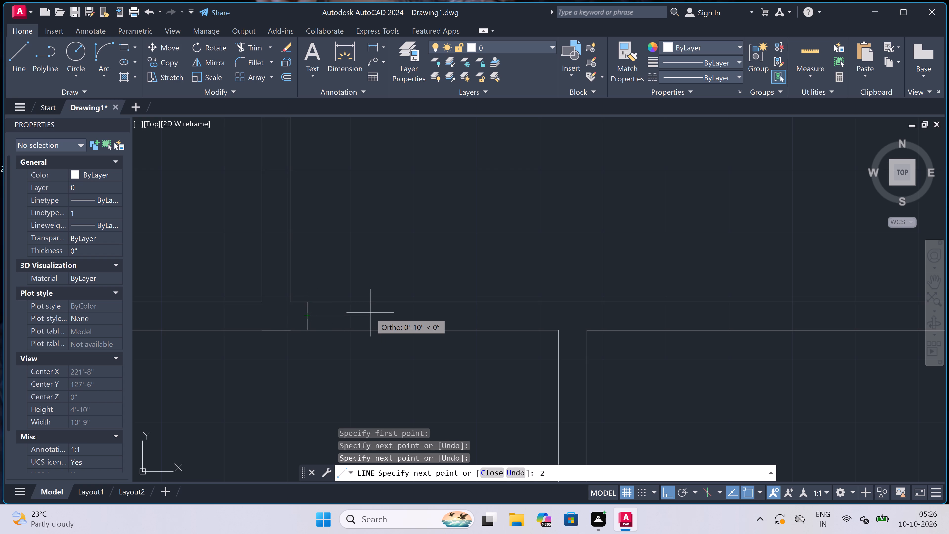
type("\"")
key("space")
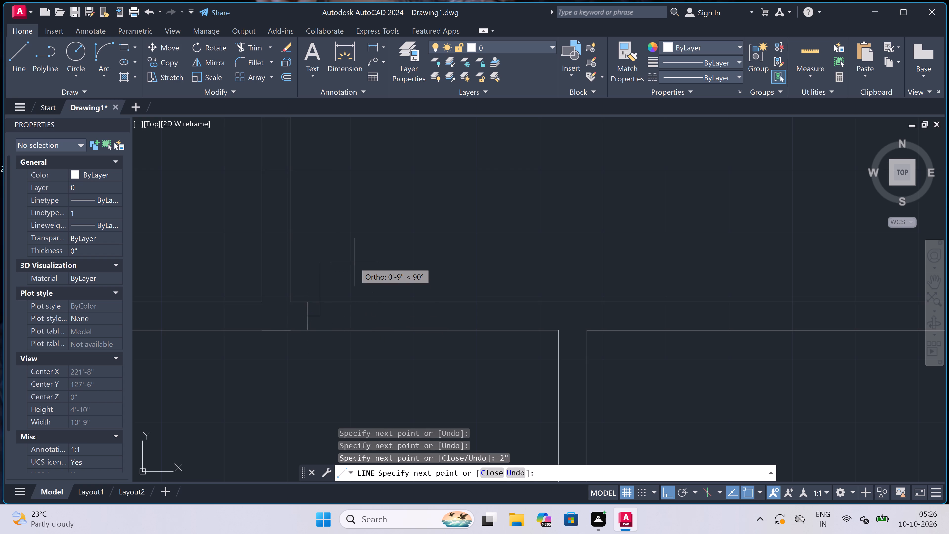
type("3'")
key("space")
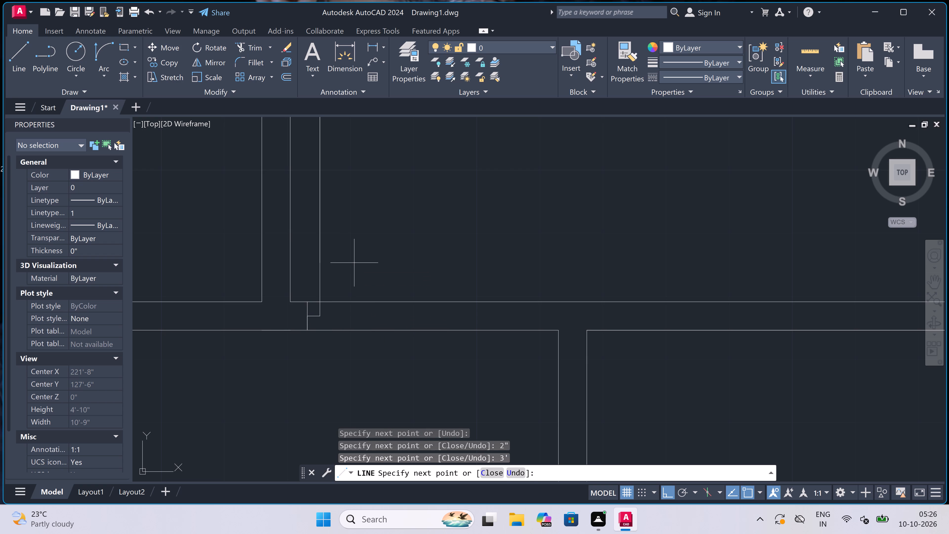
key("Escape")
Draw the right jamb line across the same bottom wall, with a 2" door stop from its midpoint.
key("space")
scroll(266, 362, "down", 2)
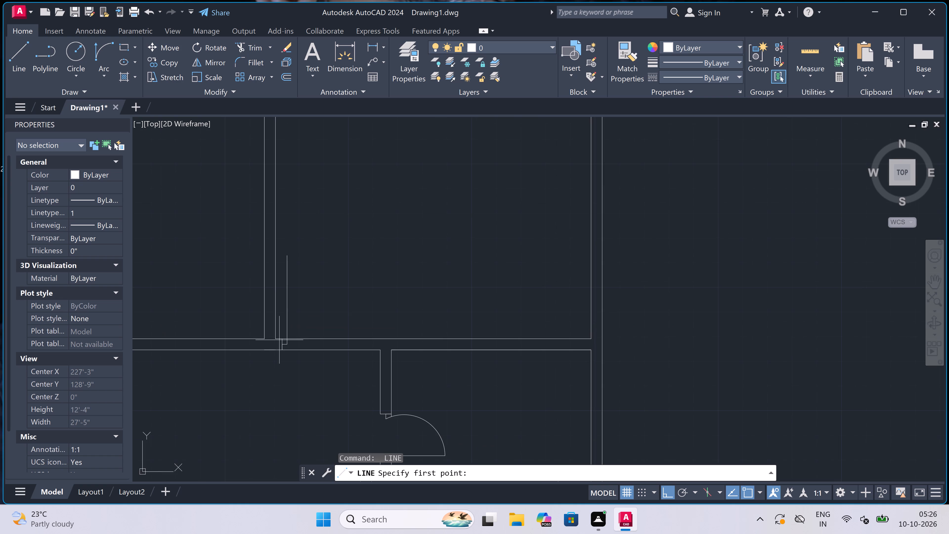
scroll(364, 301, "up", 1)
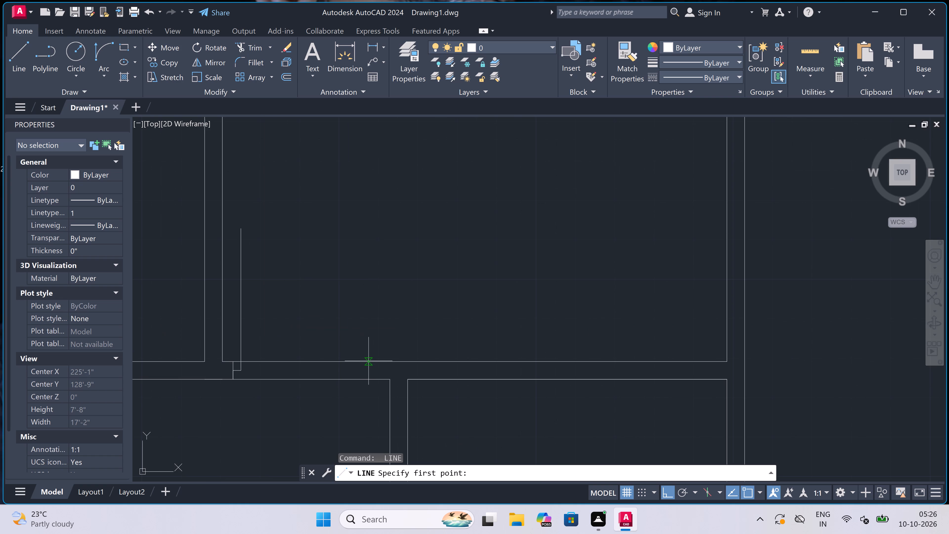
left_click(369, 362)
left_click(366, 378)
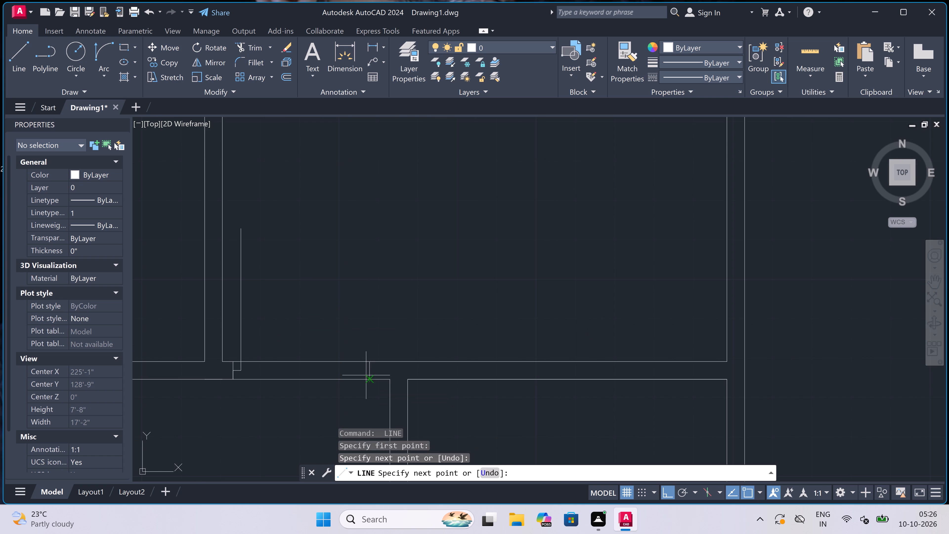
scroll(365, 374, "up", 2)
left_click(376, 365)
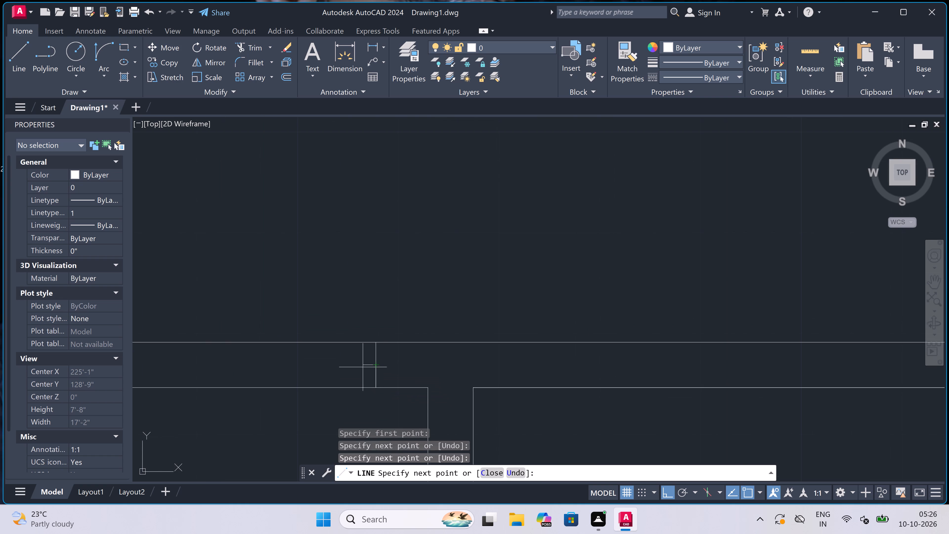
type("2\"")
key("space")
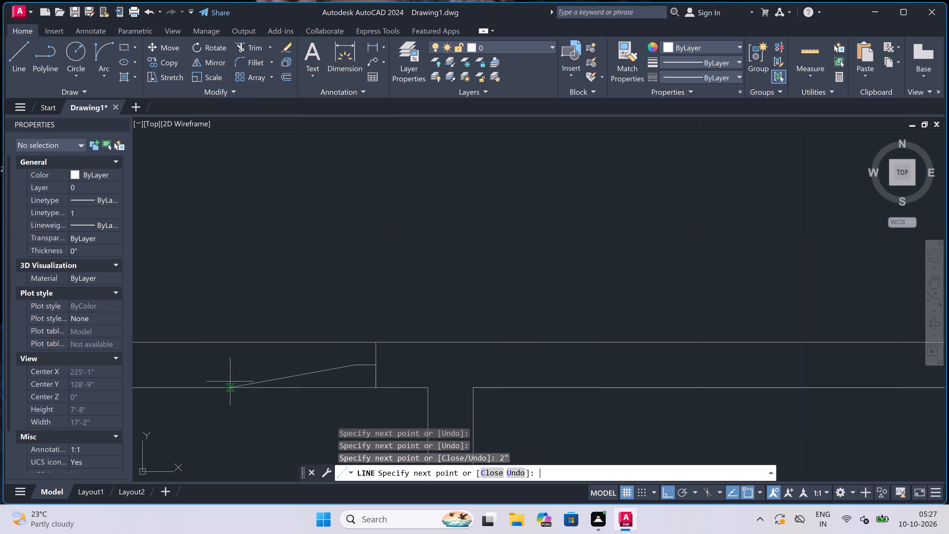
key("Escape")
Draw the door swing arc from the end of the 3' leaf to the right door stop.
scroll(329, 344, "down", 3)
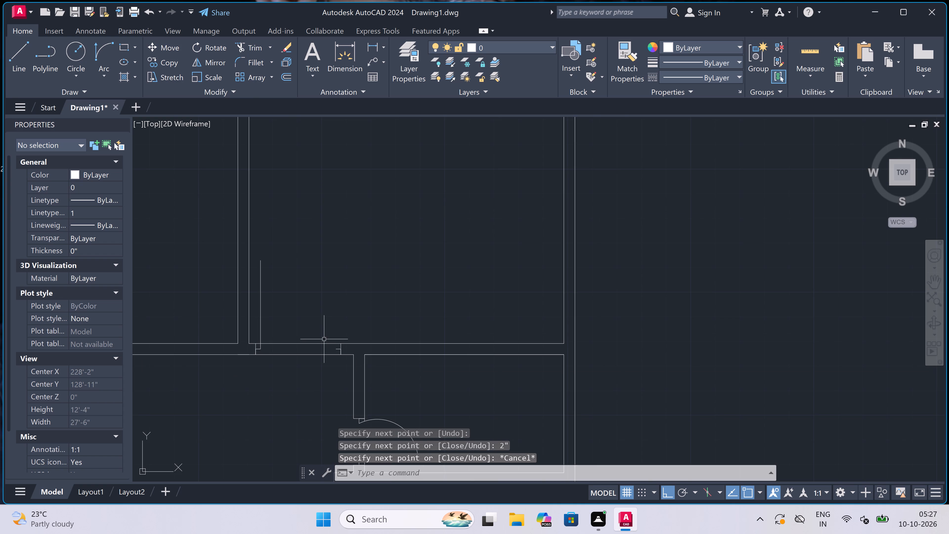
left_click(103, 49)
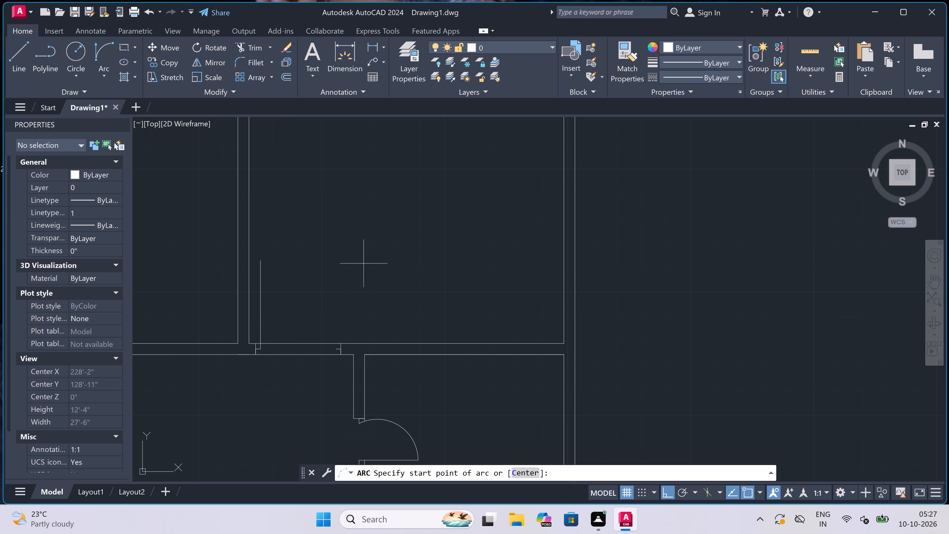
scroll(297, 280, "up", 2)
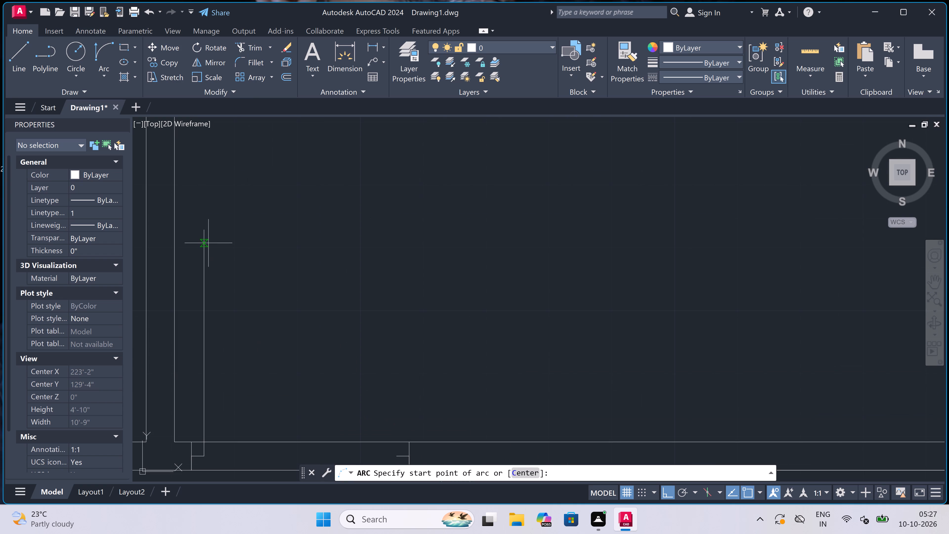
left_click(204, 233)
scroll(204, 231, "down", 1)
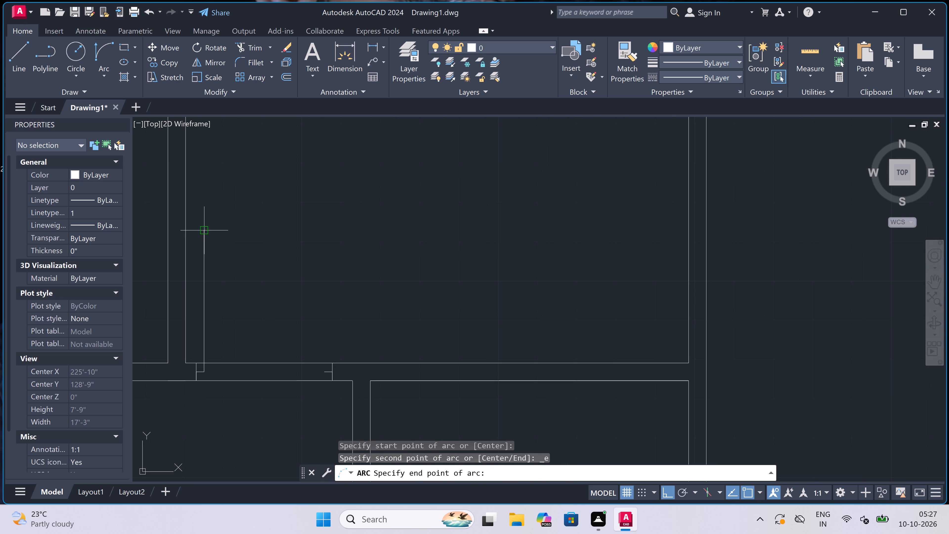
scroll(312, 362, "up", 2)
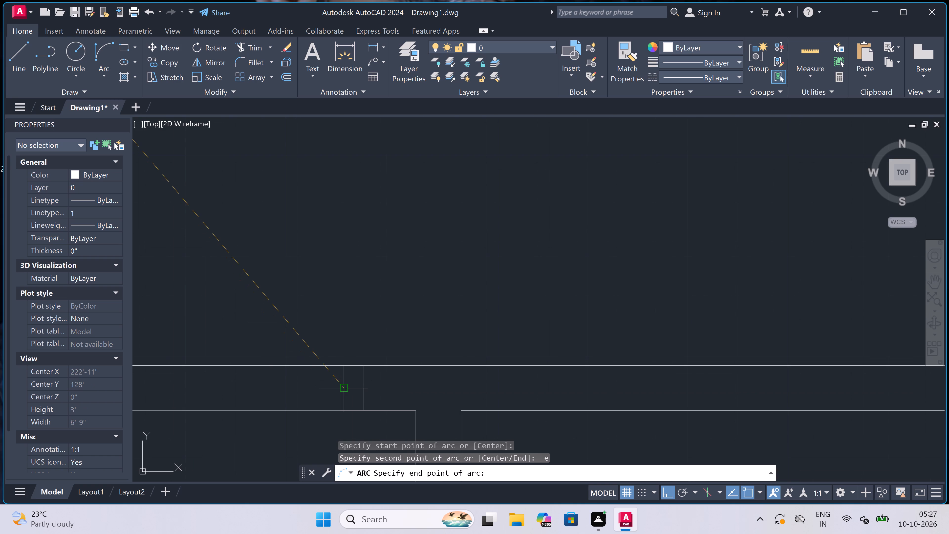
left_click(345, 390)
scroll(358, 289, "down", 2)
left_click(365, 271)
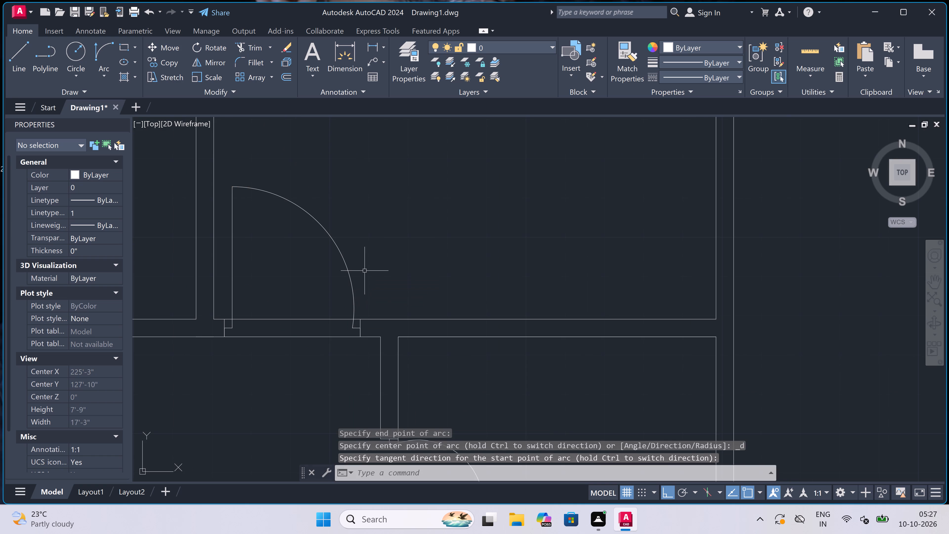
Trim both wall lines out of the door opening in the upper-right room's bottom wall.
key("t")
key("r")
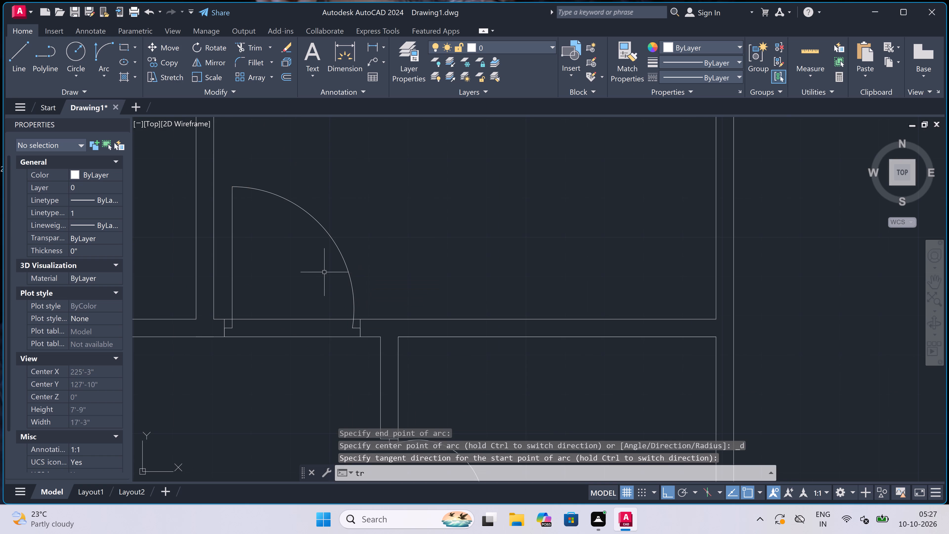
key("space")
left_click(321, 271)
left_click(291, 380)
scroll(293, 335, "down", 5)
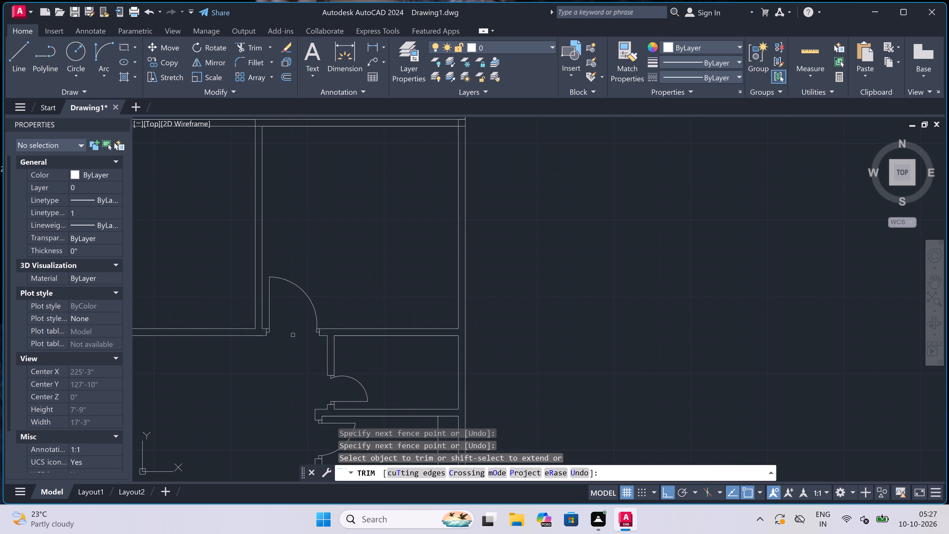
scroll(293, 335, "down", 1)
key("Escape")
Draw the left jamb line, 2" door stop and 3' door leaf in the lower-right unit's top wall, beside its upper-left corner.
scroll(243, 311, "up", 3)
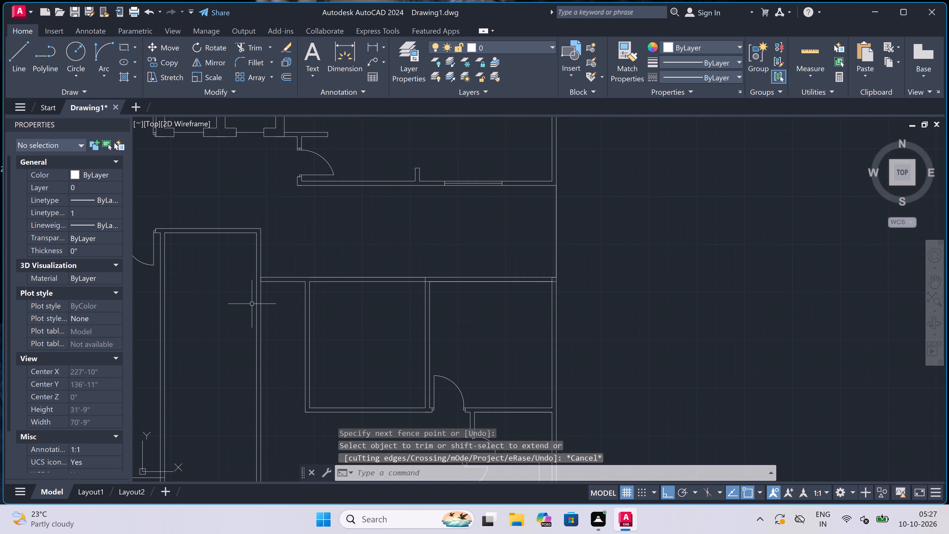
key("l")
key("space")
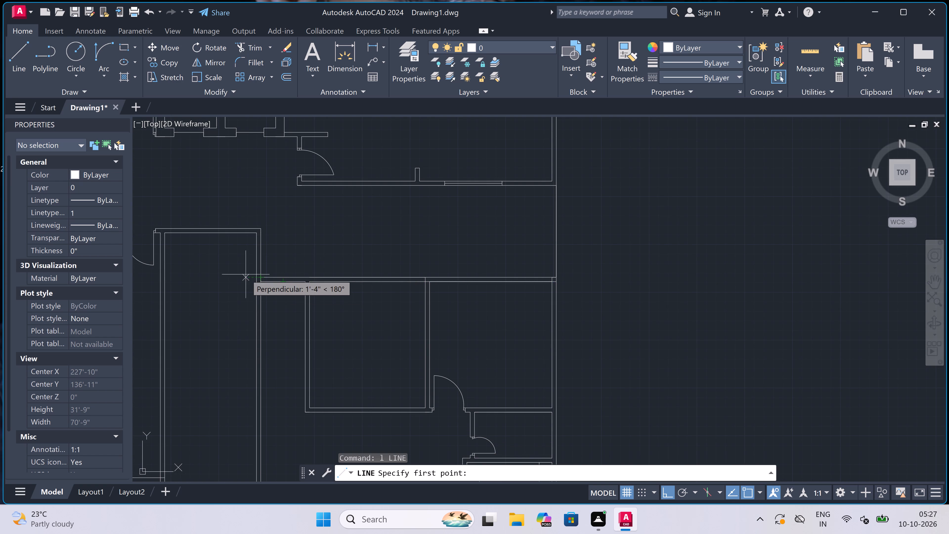
scroll(265, 285, "up", 3)
scroll(250, 265, "up", 1)
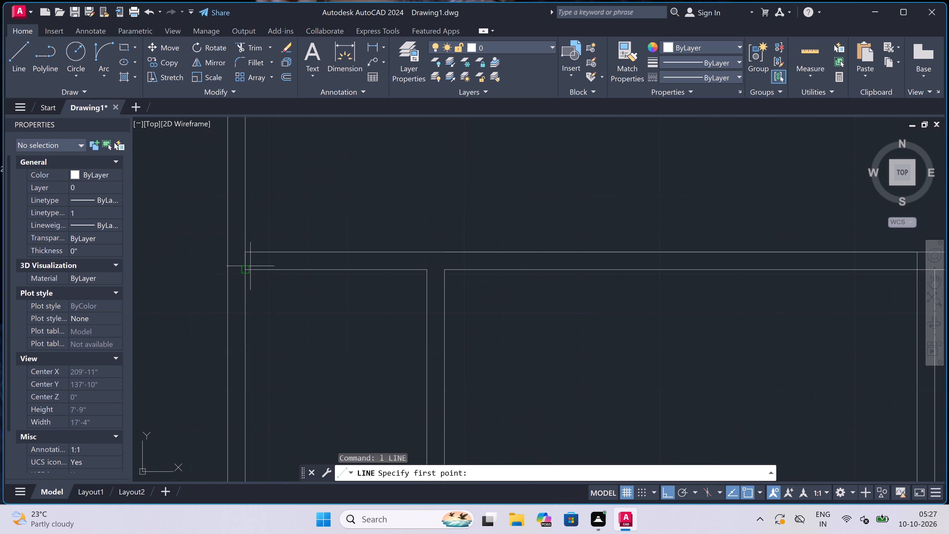
scroll(250, 265, "up", 1)
left_click(254, 275)
left_click(252, 236)
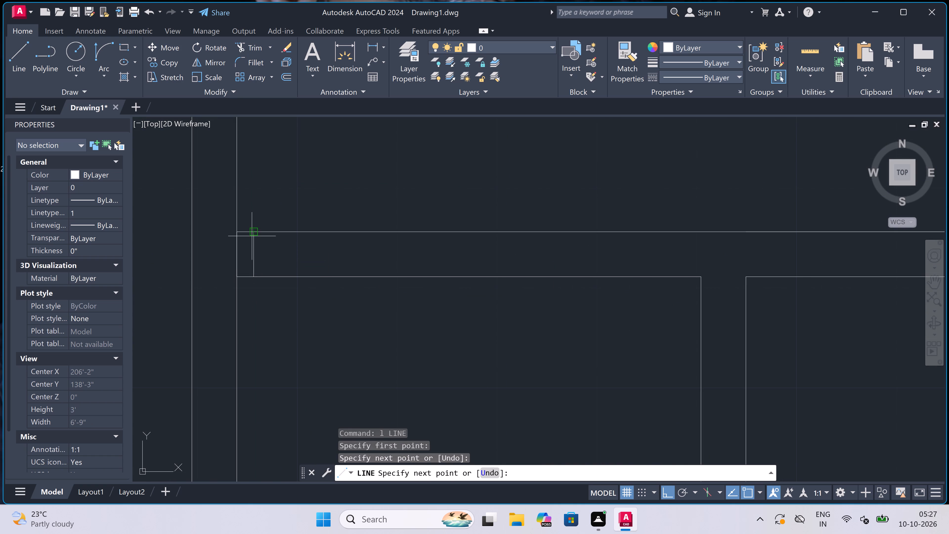
left_click(253, 255)
type("2\"")
key("space")
type("3'")
key("space")
key("Escape")
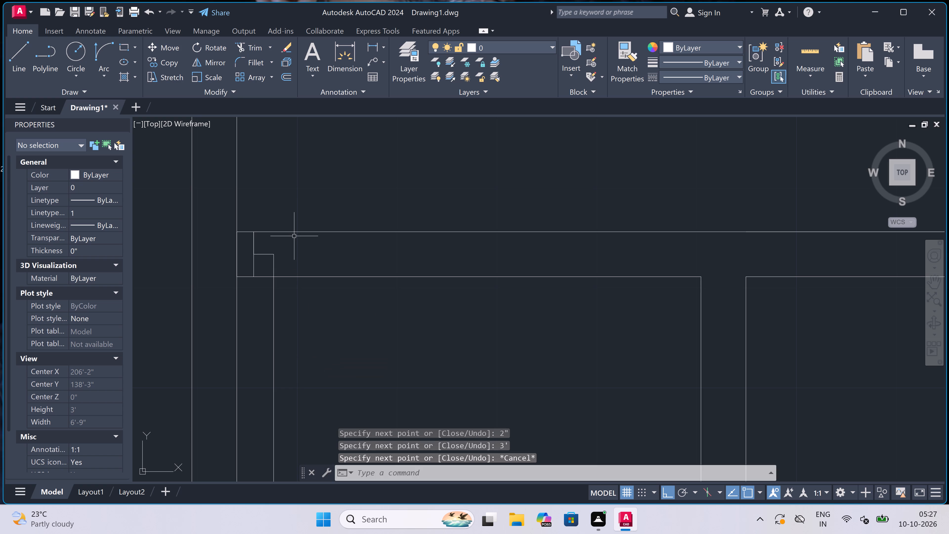
Draw the right jamb line across the same top wall, with a 2" door stop running left from its midpoint.
key("space")
scroll(294, 236, "down", 3)
scroll(351, 240, "up", 1)
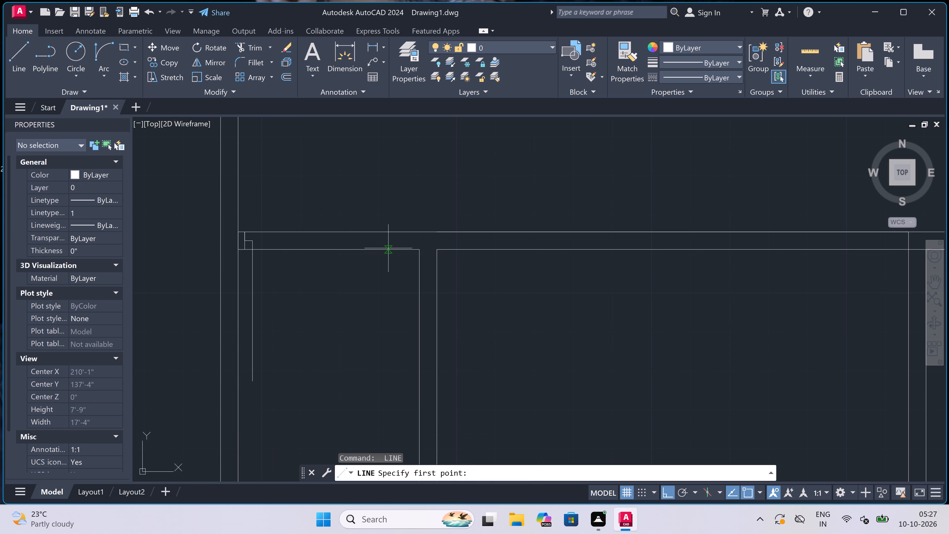
left_click(386, 249)
left_click(383, 236)
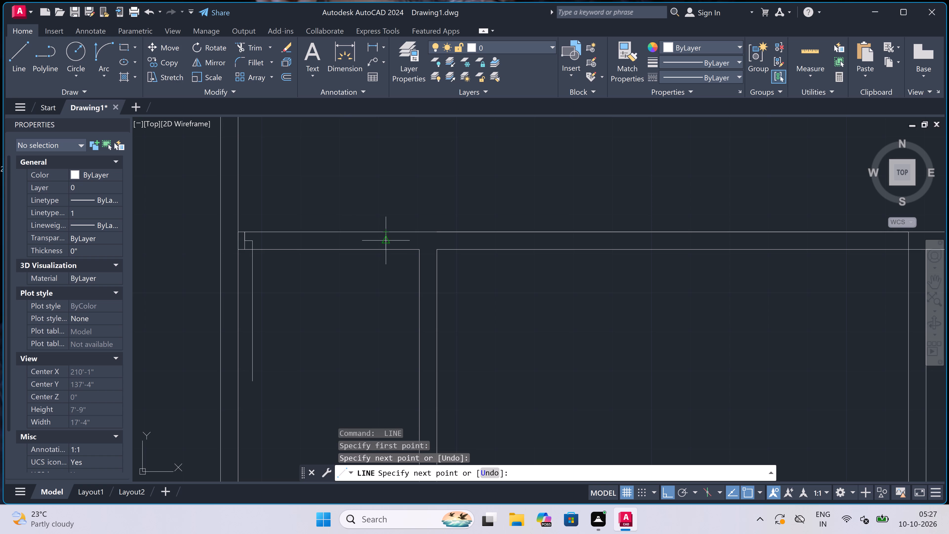
left_click(385, 242)
type("2\"")
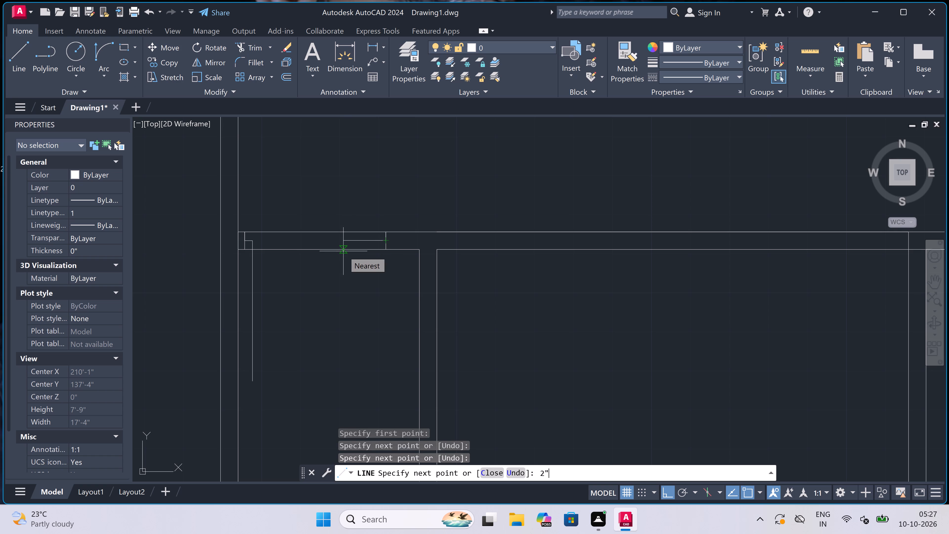
key("space")
key("Escape")
Move the left jamb, door stop and door leaf lines slightly right along the top wall, away from the corner.
scroll(228, 249, "up", 3)
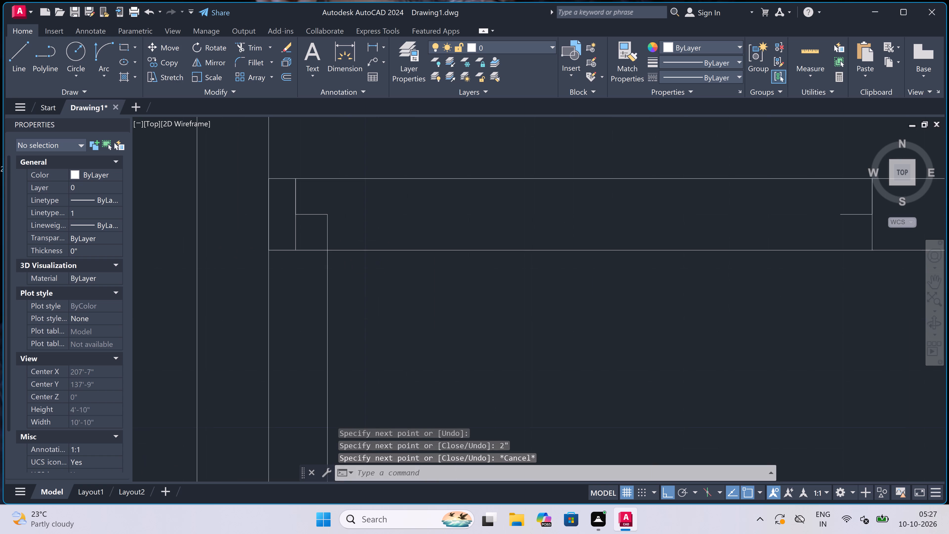
scroll(301, 205, "up", 1)
left_click(368, 192)
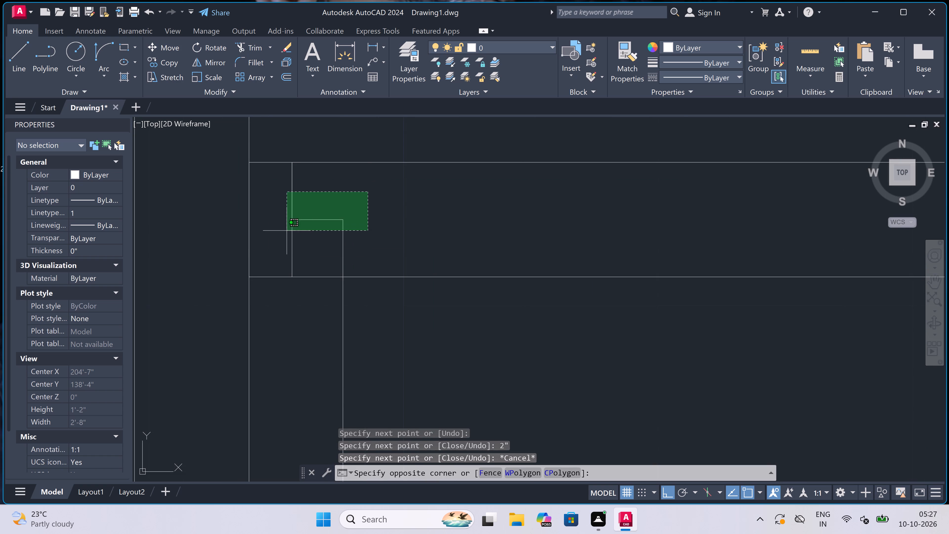
left_click(257, 248)
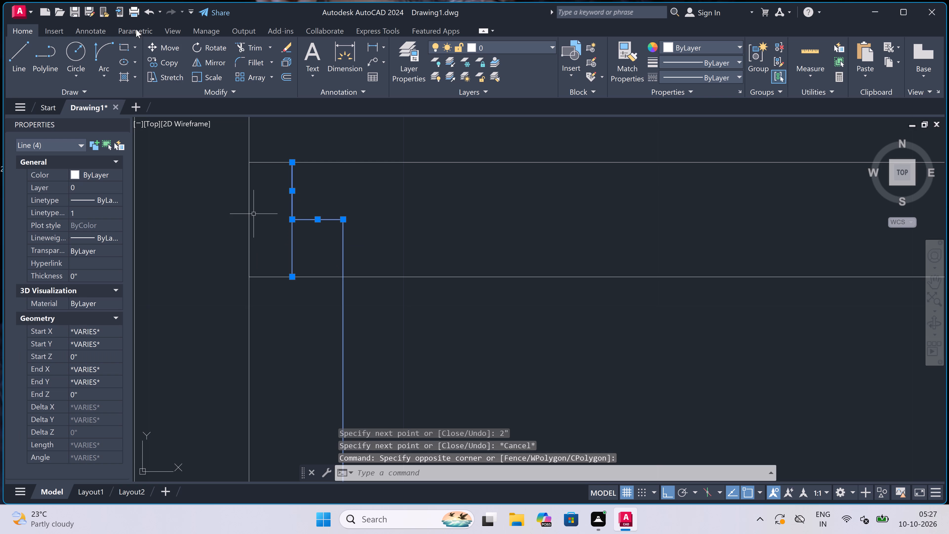
left_click(167, 44)
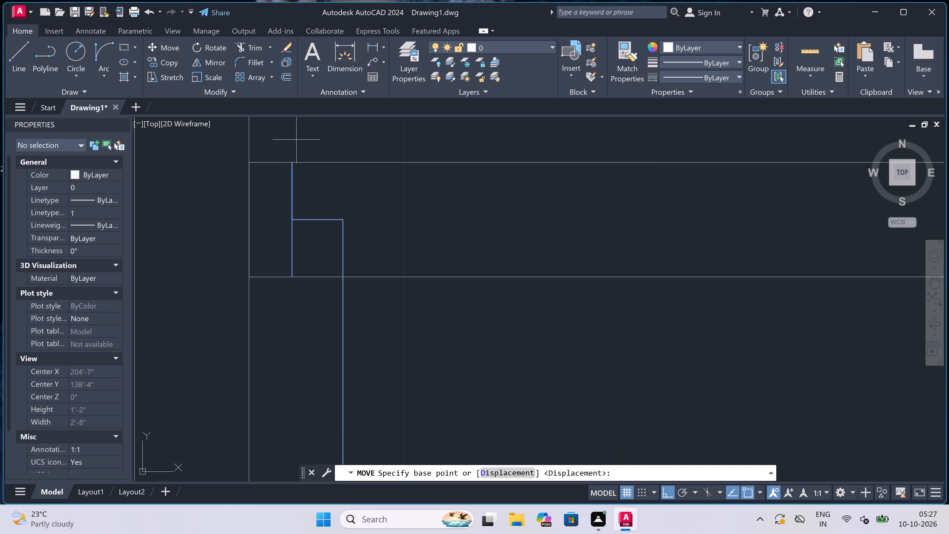
left_click(292, 160)
scroll(292, 161, "down", 1)
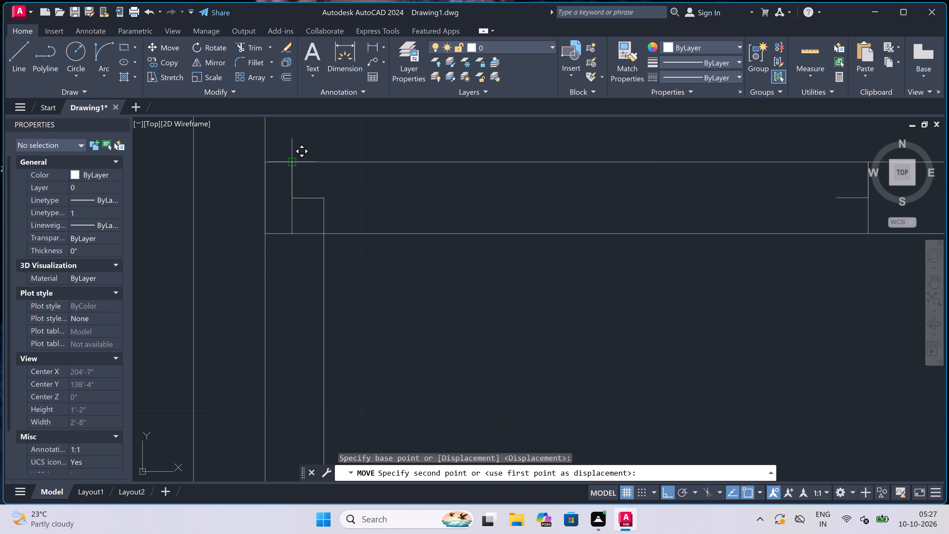
scroll(292, 161, "down", 2)
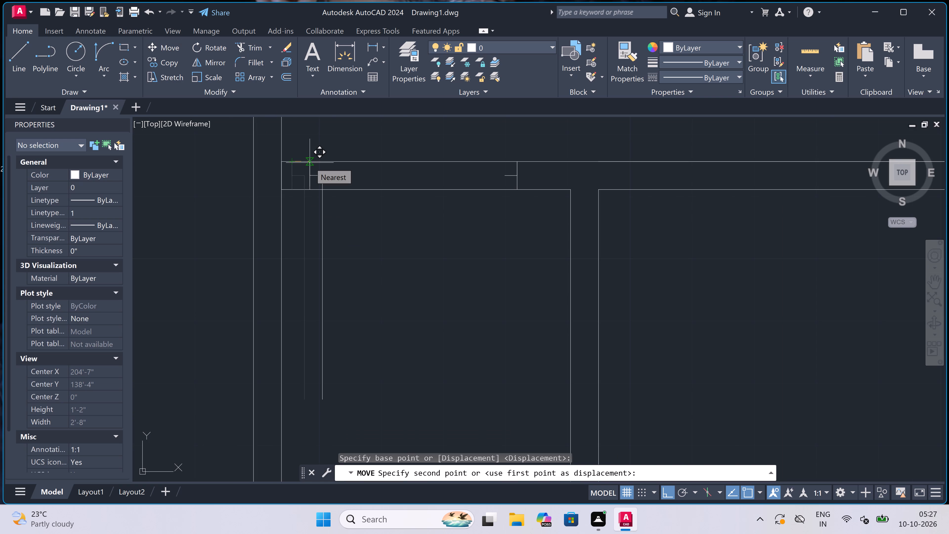
left_click(310, 163)
Draw the entrance door's swing arc from the end of the 3' leaf to the right door stop.
scroll(303, 166, "down", 1)
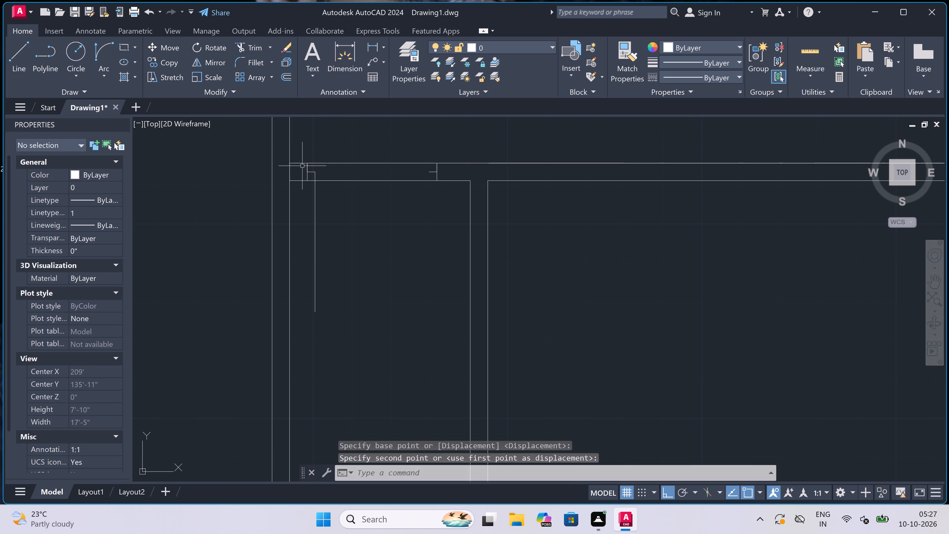
left_click(104, 48)
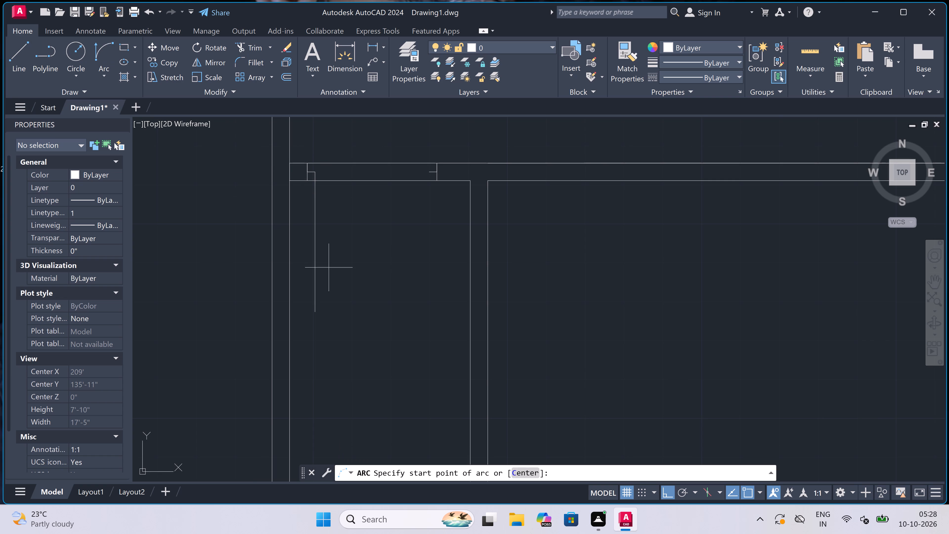
left_click(316, 318)
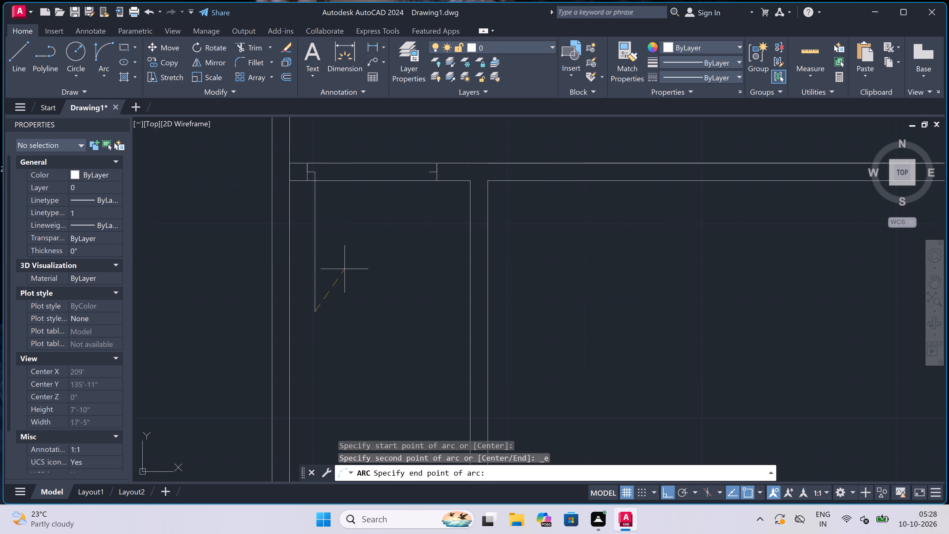
left_click(425, 172)
left_click(440, 250)
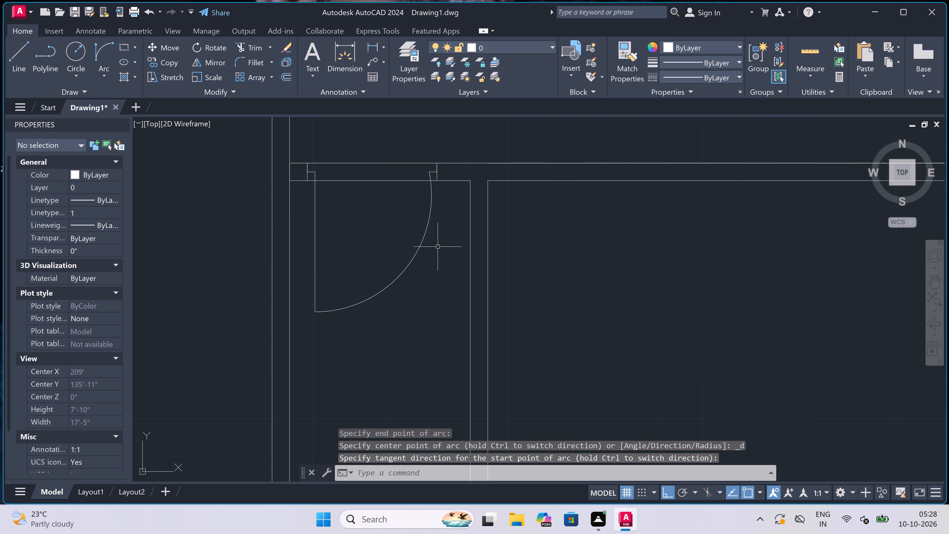
Trim both top wall lines out of the entrance door opening.
key("t")
key("r")
key("space")
left_click(367, 150)
left_click(360, 250)
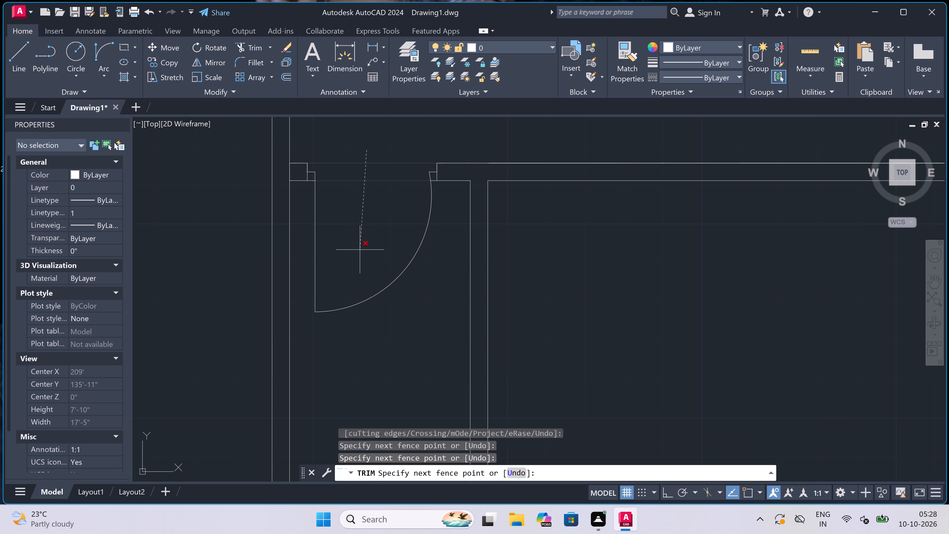
Trim the vertical wall line crossing the wall junction just left of the entrance door.
scroll(357, 196, "down", 4)
scroll(351, 181, "up", 4)
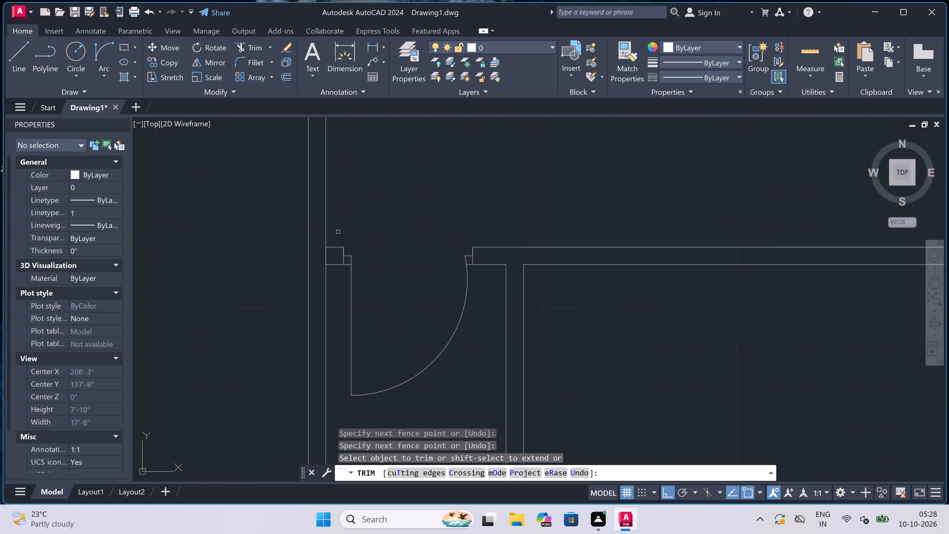
scroll(329, 263, "up", 3)
left_click(327, 239)
left_click(279, 242)
Trim the overlapping lines where the partition between the two upper rooms meets the top wall.
scroll(279, 242, "down", 5)
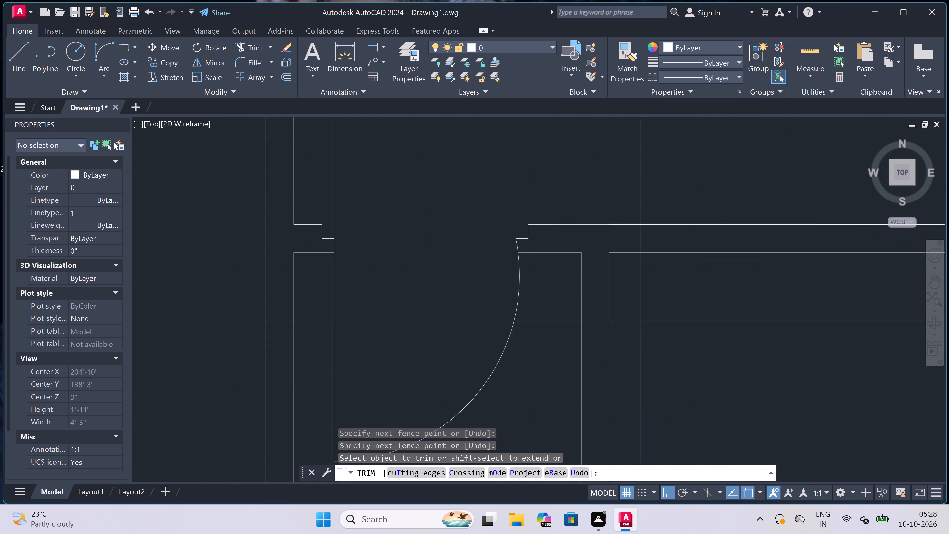
scroll(279, 242, "down", 1)
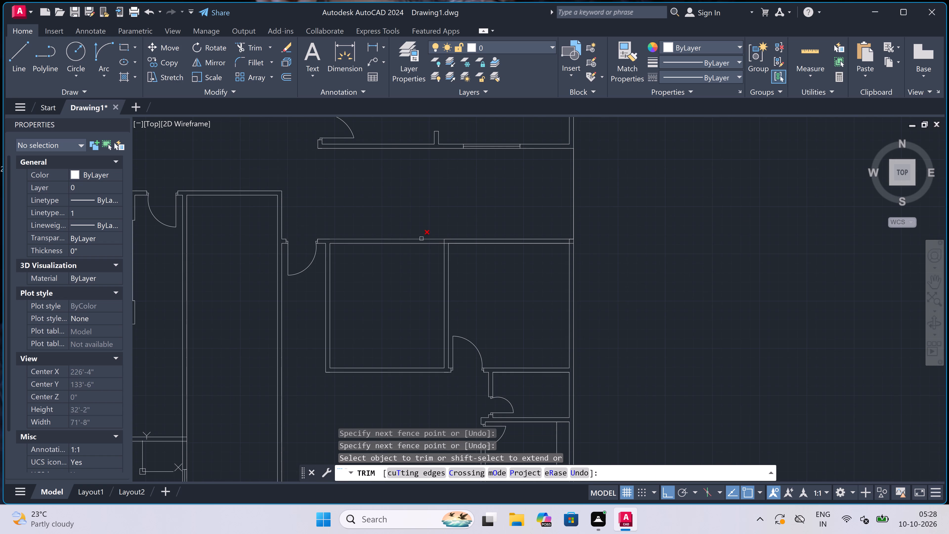
scroll(438, 243, "up", 3)
scroll(465, 241, "up", 2)
left_click(468, 238)
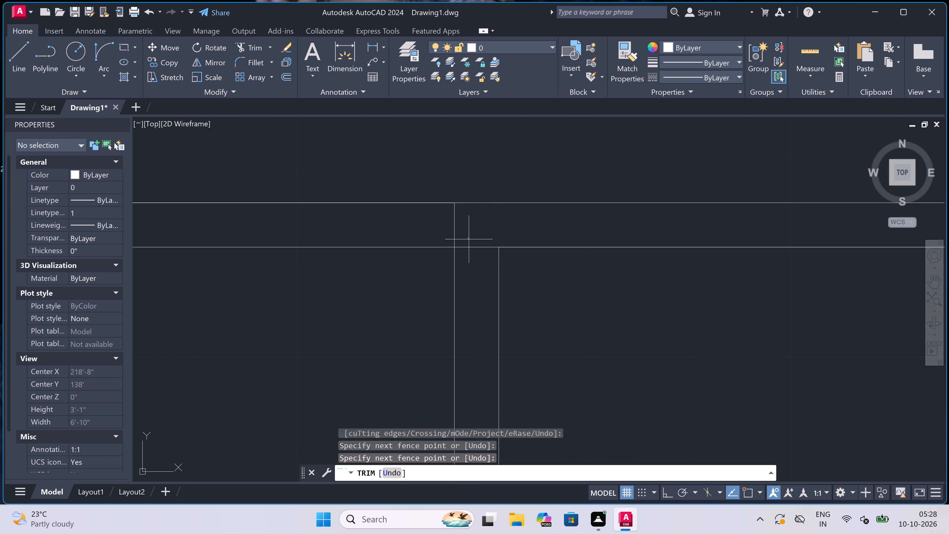
left_click(475, 269)
left_click(471, 232)
left_click(391, 232)
Trim the overlapping inner wall lines at the lower-right unit's upper-right outer corner.
scroll(164, 240, "down", 3)
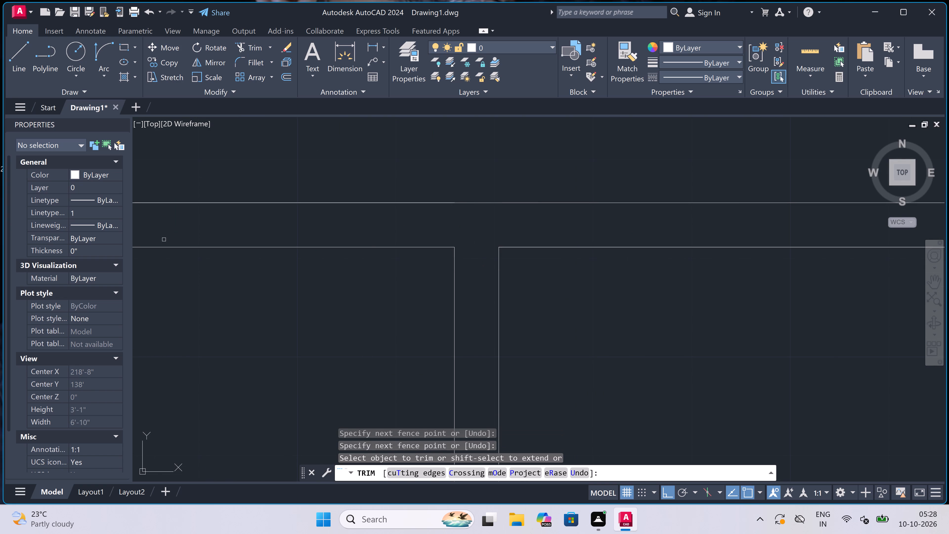
scroll(164, 240, "down", 2)
scroll(318, 234, "up", 3)
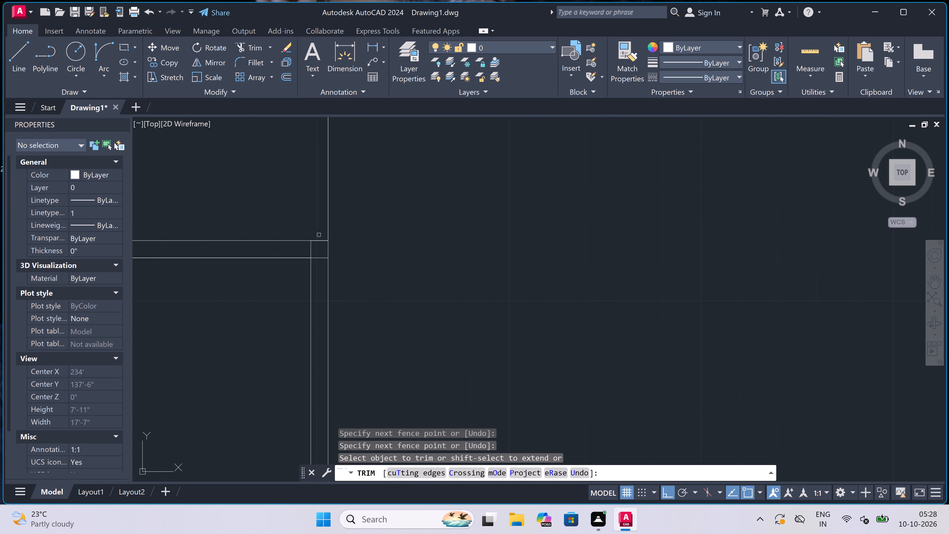
scroll(312, 254, "up", 3)
left_click_drag(297, 237, 299, 239)
left_click(334, 287)
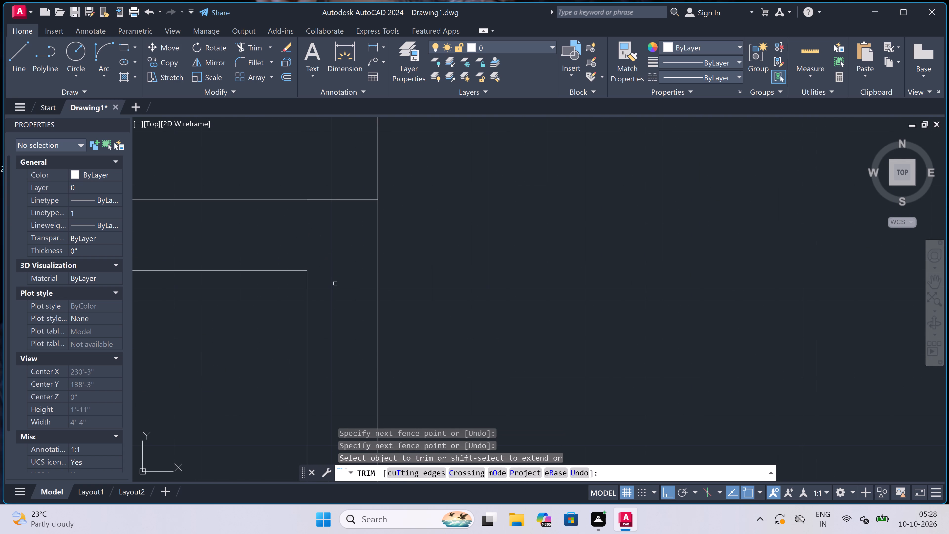
Trim away the vertical line closing the corridor's right end between the upper and lower units.
scroll(339, 255, "down", 6)
scroll(337, 198, "down", 2)
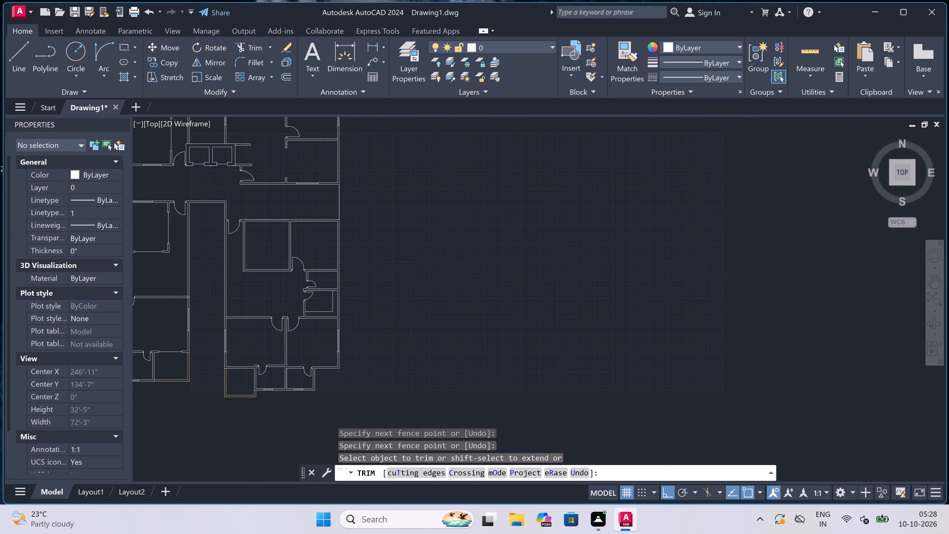
left_click(337, 198)
left_click(346, 200)
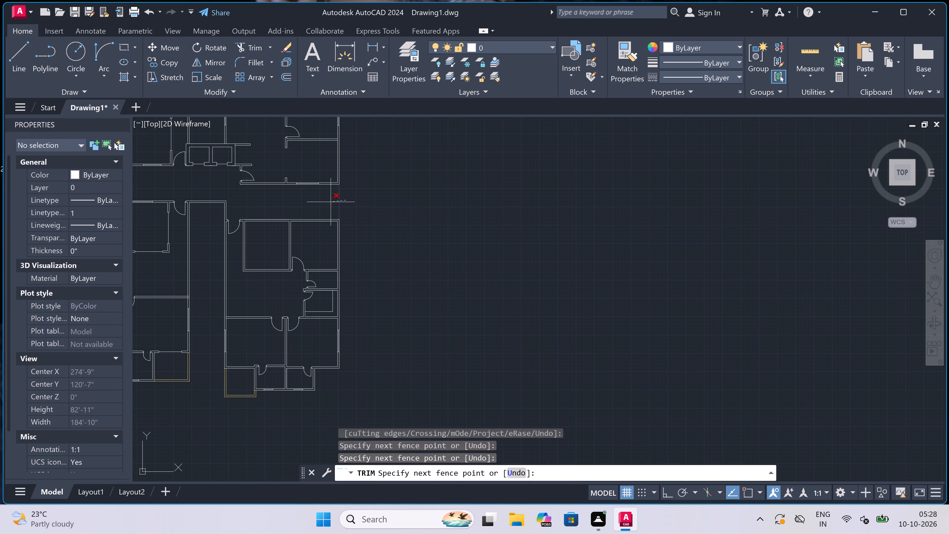
left_click(331, 202)
scroll(331, 202, "down", 2)
scroll(311, 209, "up", 4)
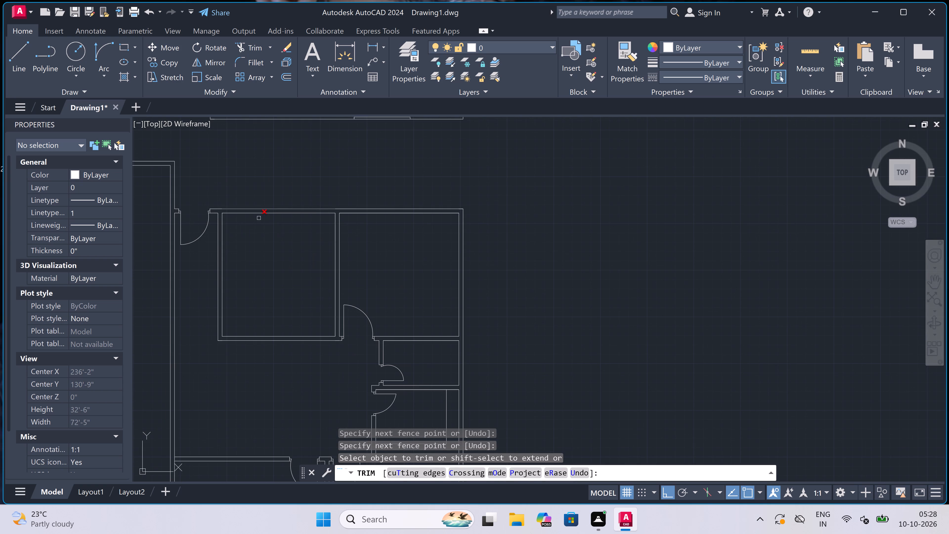
key("Escape")
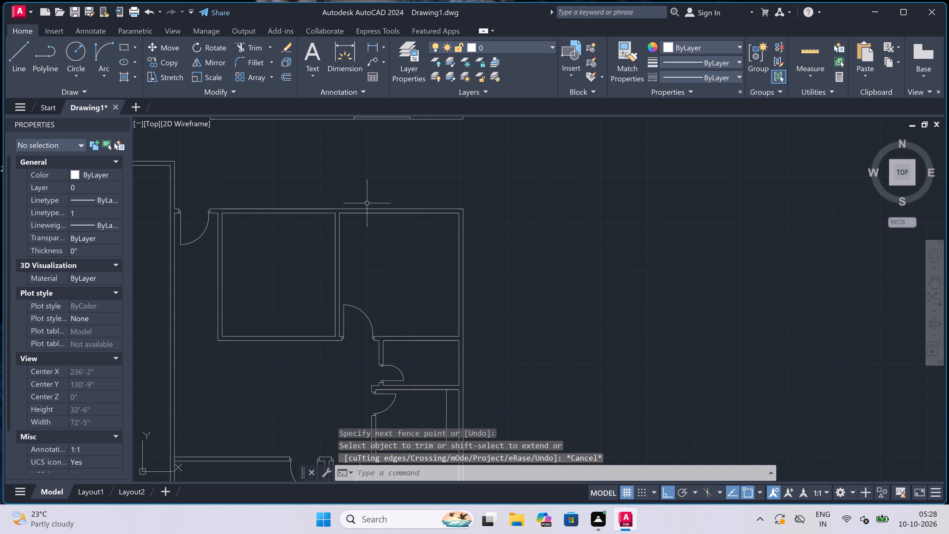
Erase the 10'-8" inner top wall line of the upper-right room.
scroll(367, 207, "up", 1)
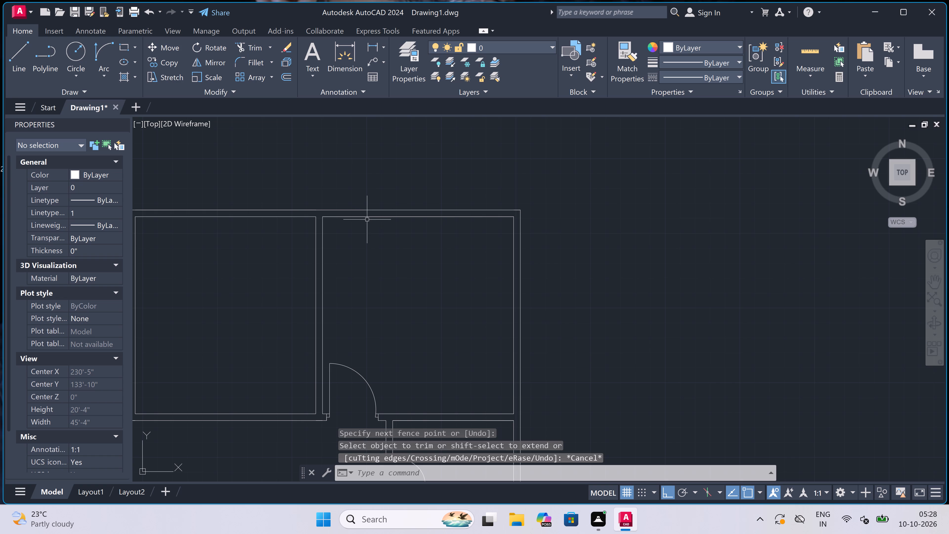
left_click(366, 217)
key("Delete")
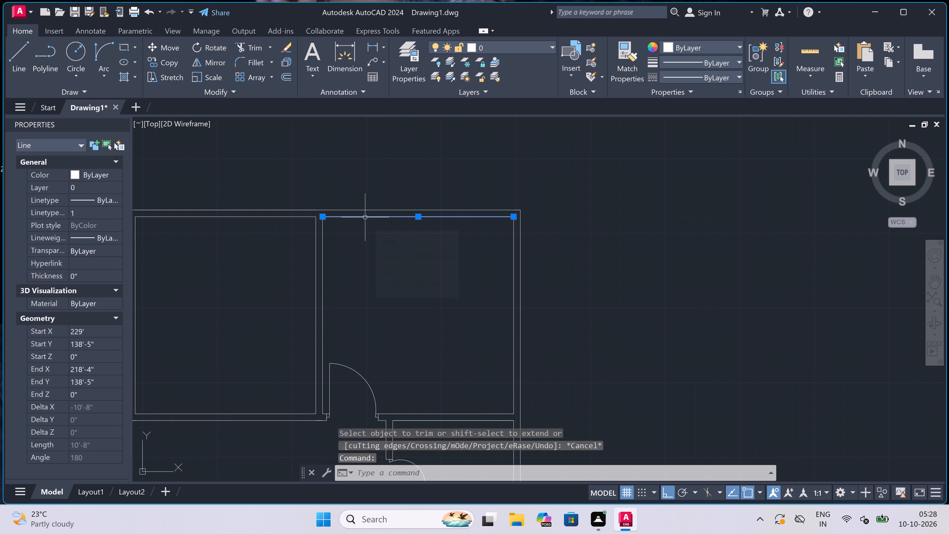
scroll(326, 217, "down", 3)
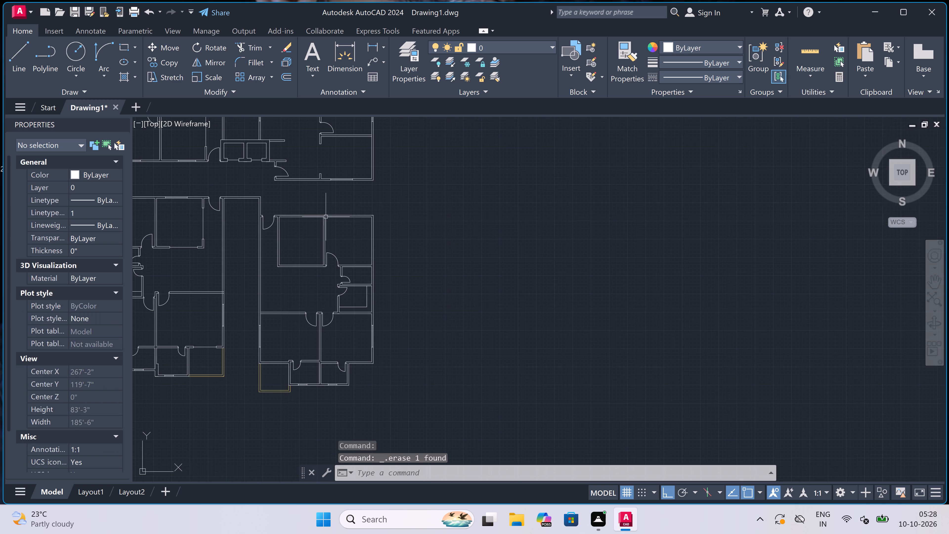
scroll(284, 221, "up", 2)
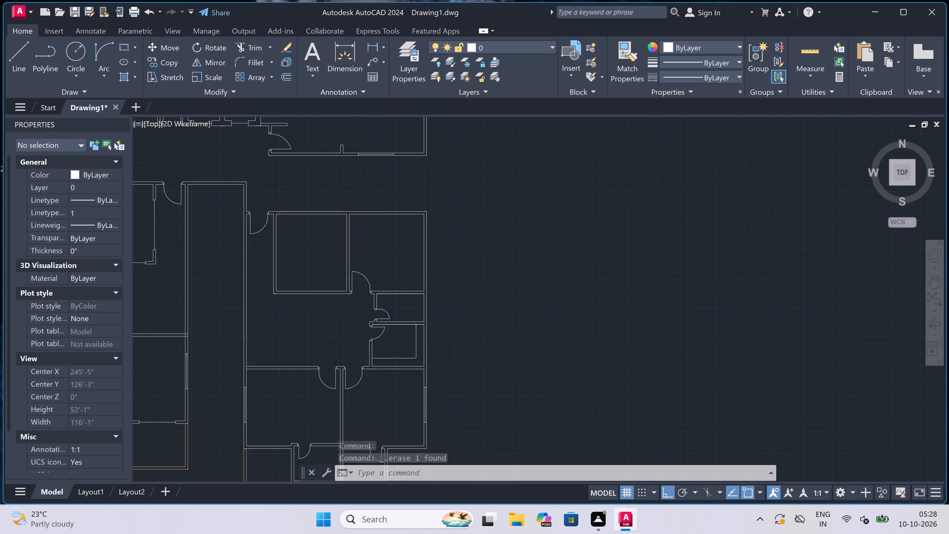
Draw a short line across the left wall of the lower-right unit's upper-left room, near the wall's upper end.
type("l")
key("space")
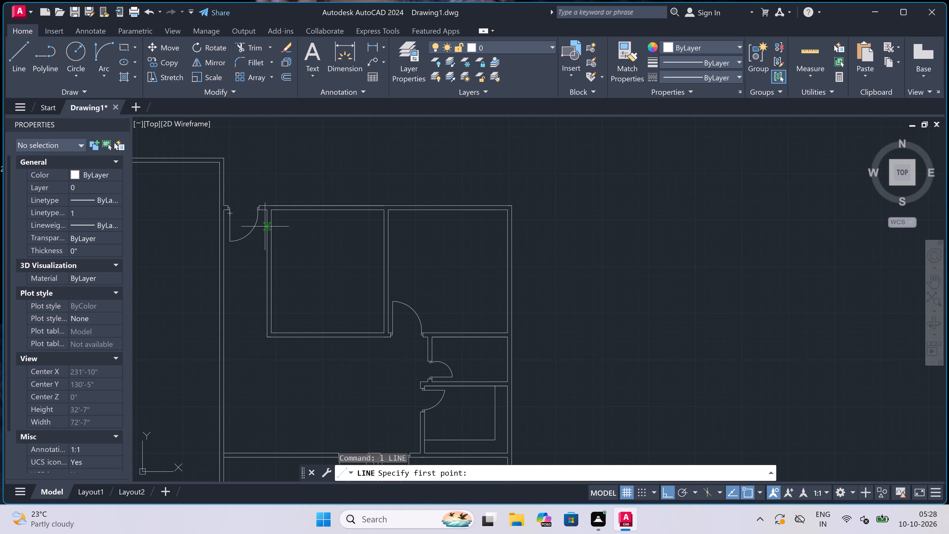
scroll(261, 226, "up", 2)
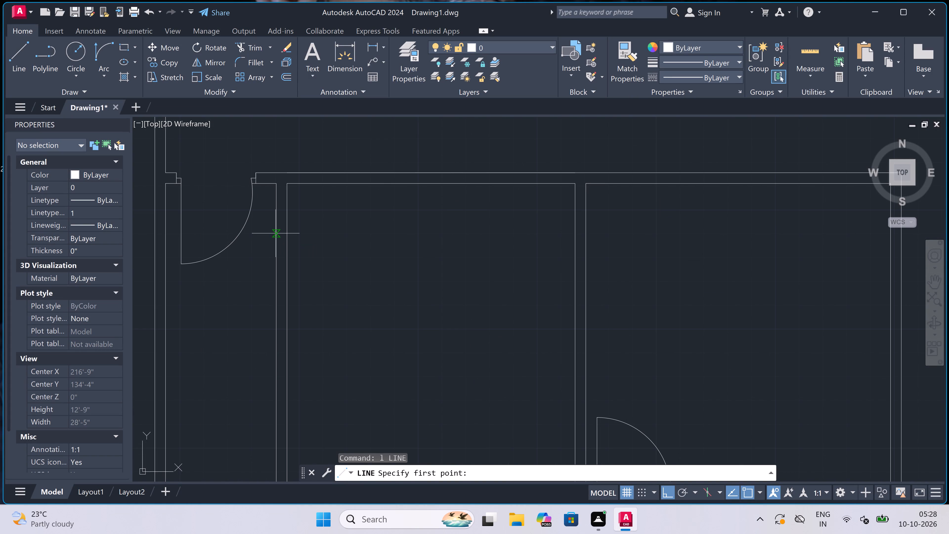
left_click(276, 233)
left_click(283, 234)
key("space")
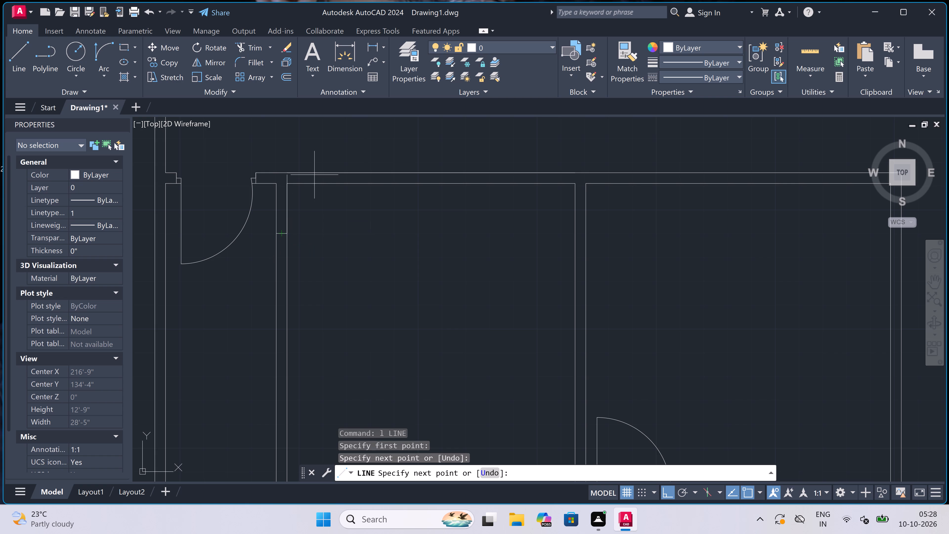
Draw a 5' window in the top wall of the upper-left room, with two end lines and a centre line.
key("space")
left_click(345, 173)
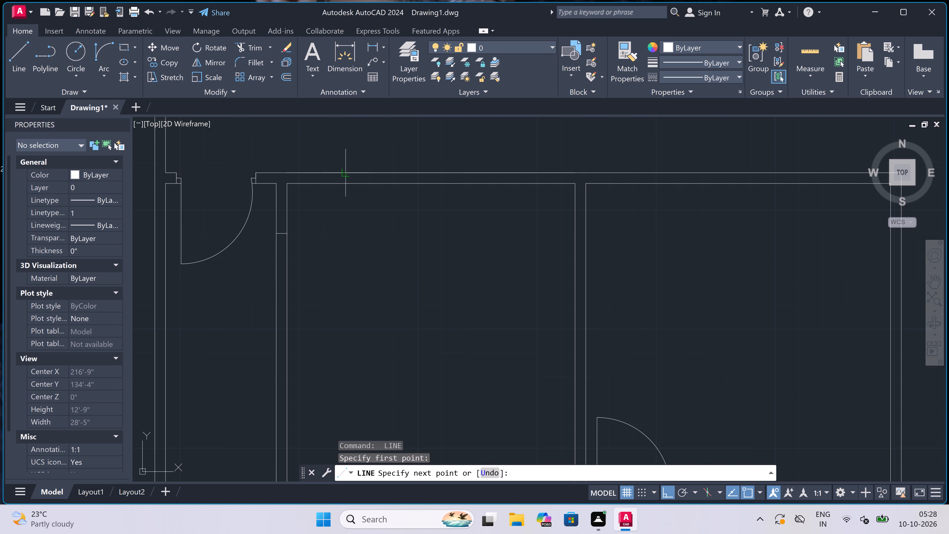
left_click(345, 183)
left_click(345, 177)
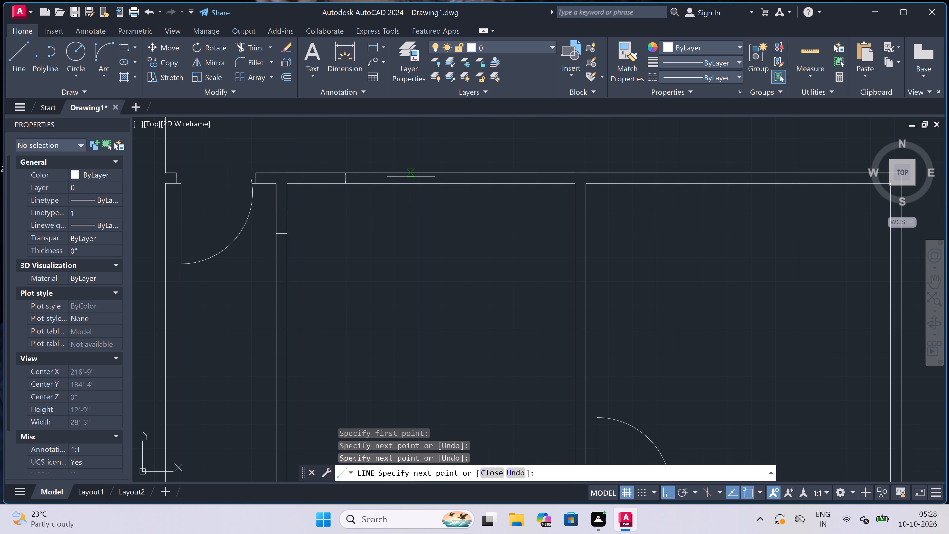
type("5'")
key("space")
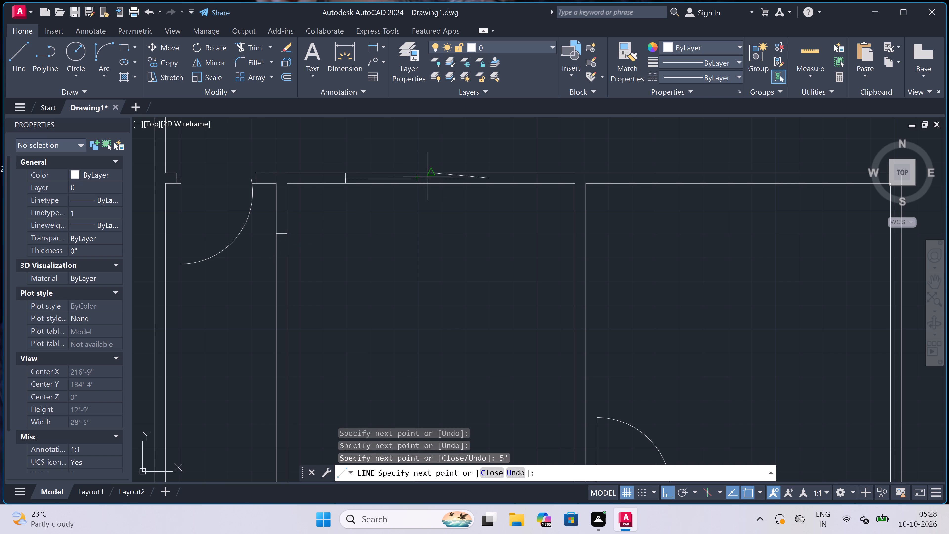
scroll(486, 174, "up", 2)
left_click(488, 174)
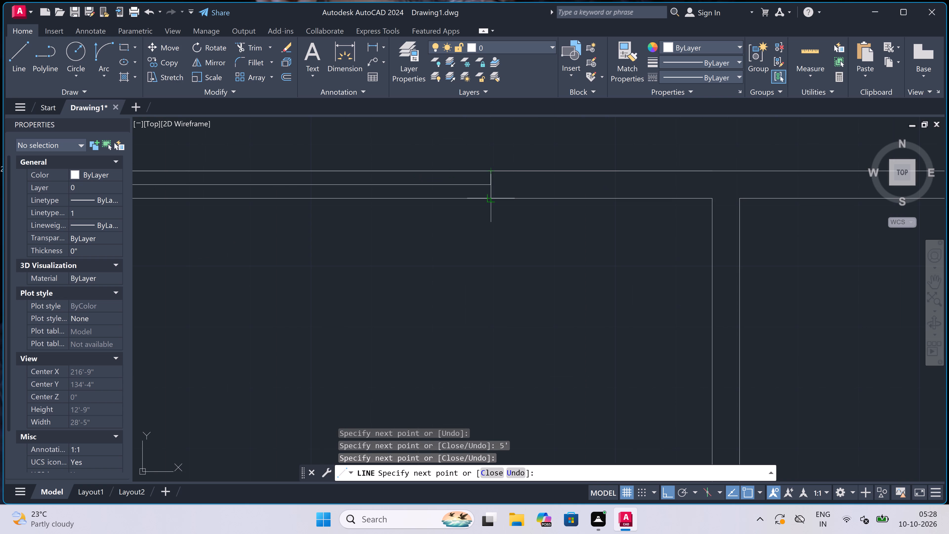
left_click(491, 204)
key("Escape")
scroll(401, 181, "down", 5)
Draw a short line across the left wall of the upper-left room, near the wall's lower end.
key("space")
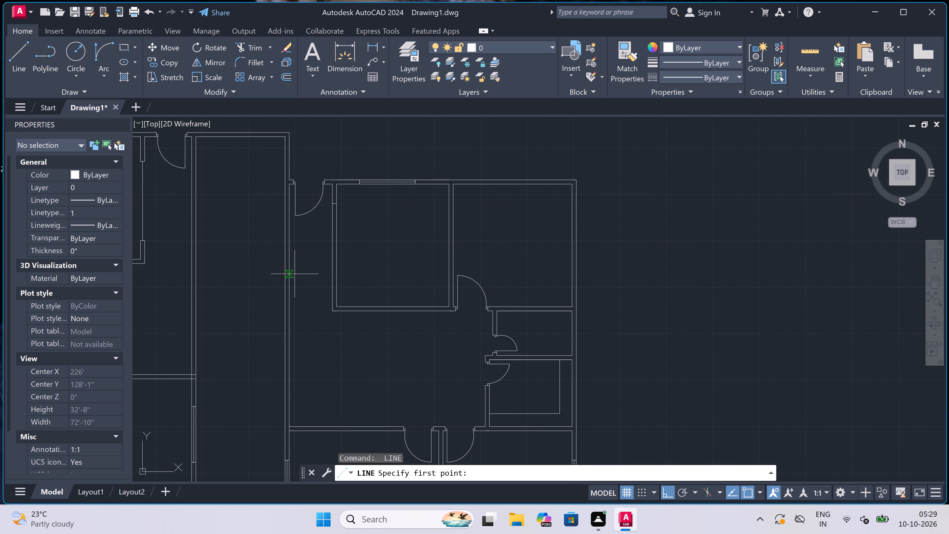
scroll(327, 269, "up", 1)
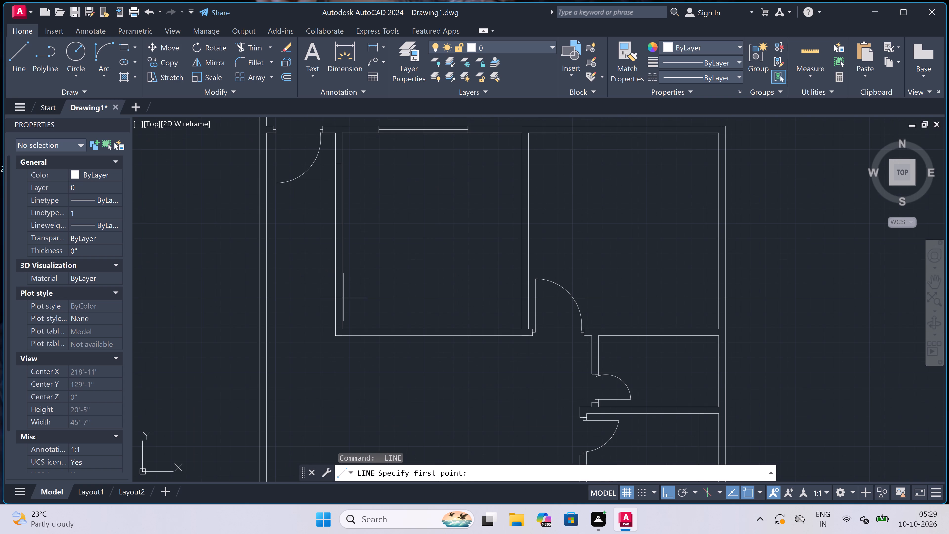
left_click(336, 293)
left_click(343, 292)
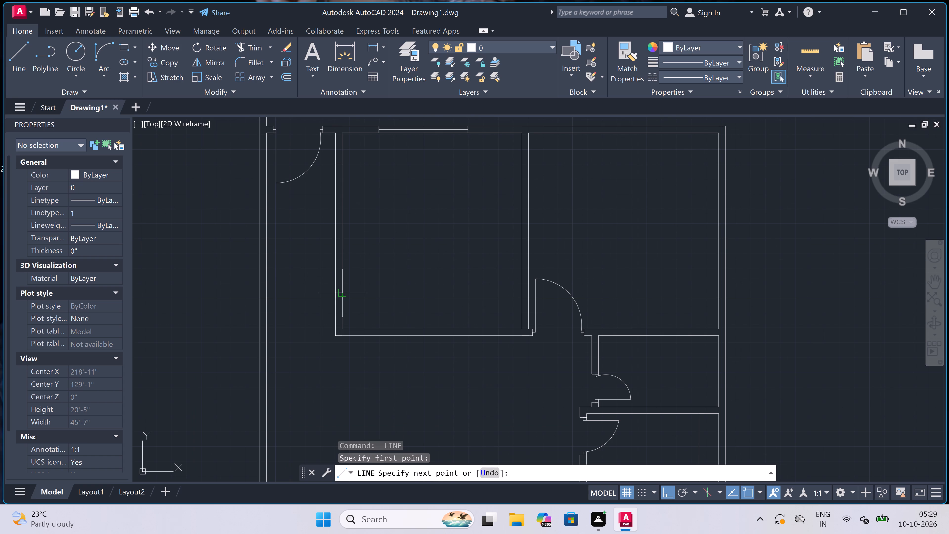
left_click(333, 294)
scroll(333, 291, "up", 3)
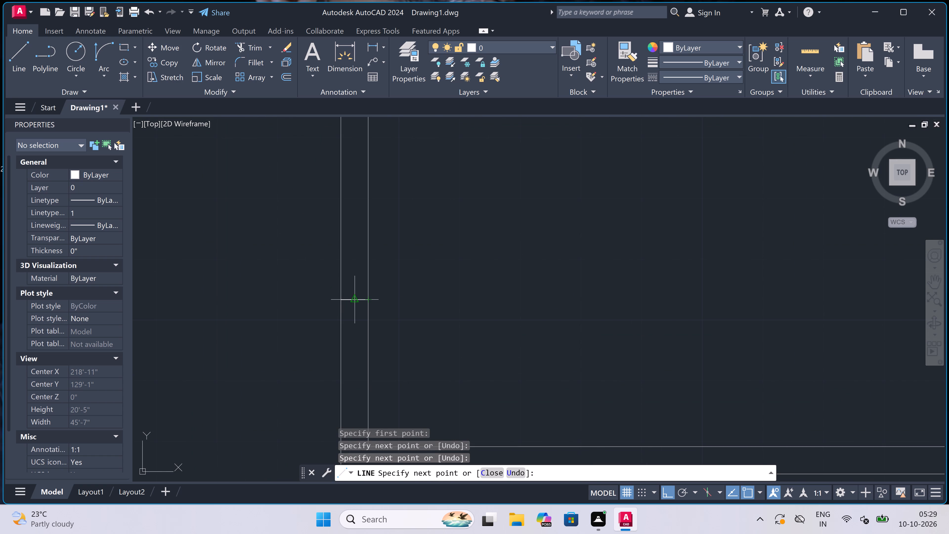
key("ctrl+z")
Draw a line along the middle of the left wall's thickness, connecting the midpoints of the lower and upper cross lines.
scroll(350, 299, "up", 2)
scroll(305, 270, "up", 2)
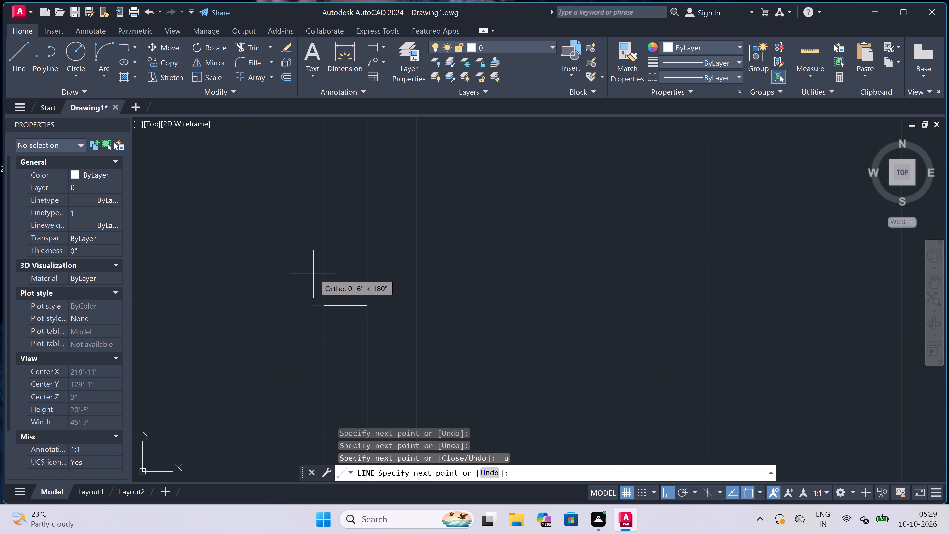
left_click(345, 303)
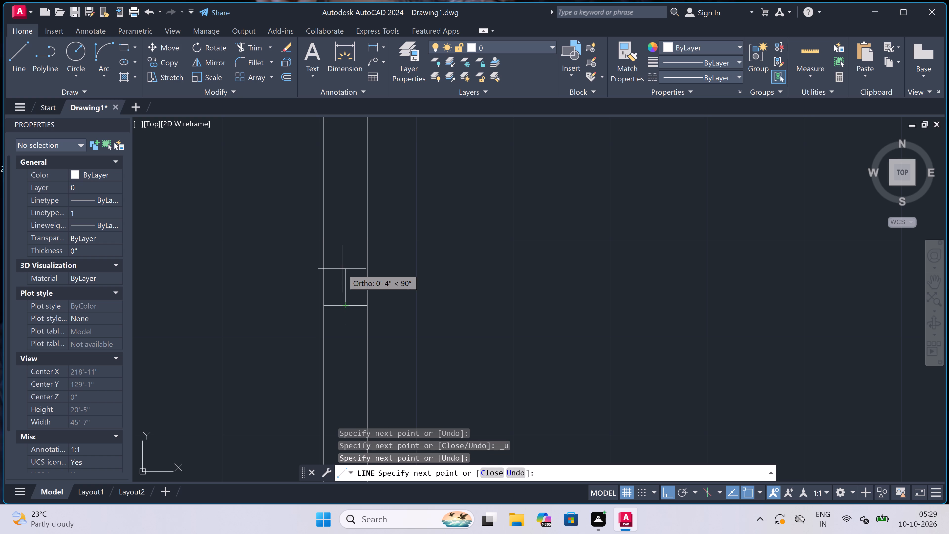
scroll(342, 269, "down", 2)
scroll(333, 193, "down", 4)
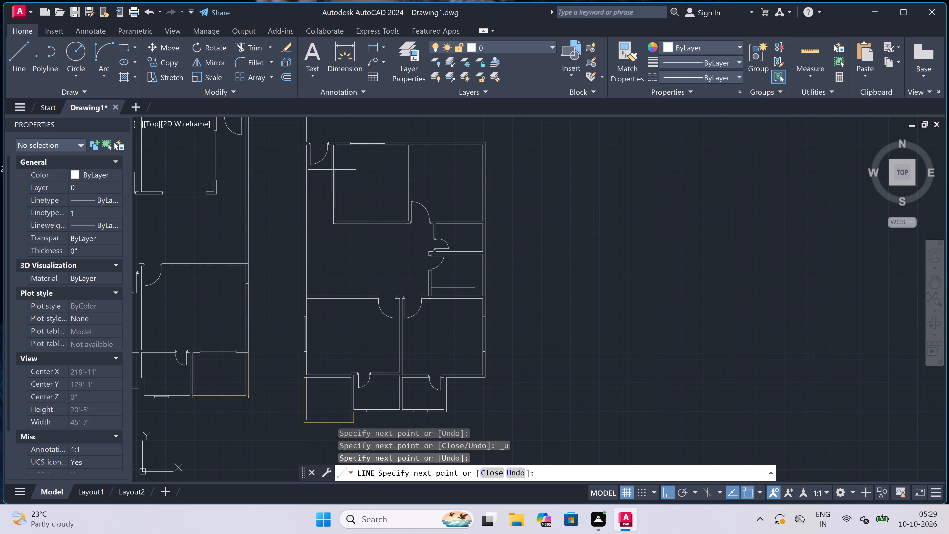
scroll(331, 161, "up", 4)
scroll(352, 132, "up", 2)
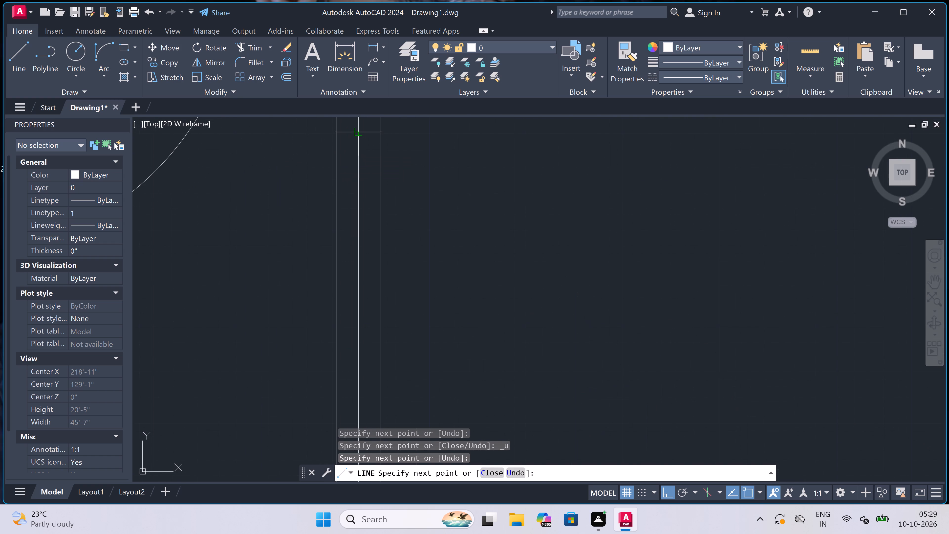
left_click(355, 133)
key("Escape")
Trim both faces of the upper-left room's left wall between the two cross lines, leaving only the centre line.
key("t")
key("r")
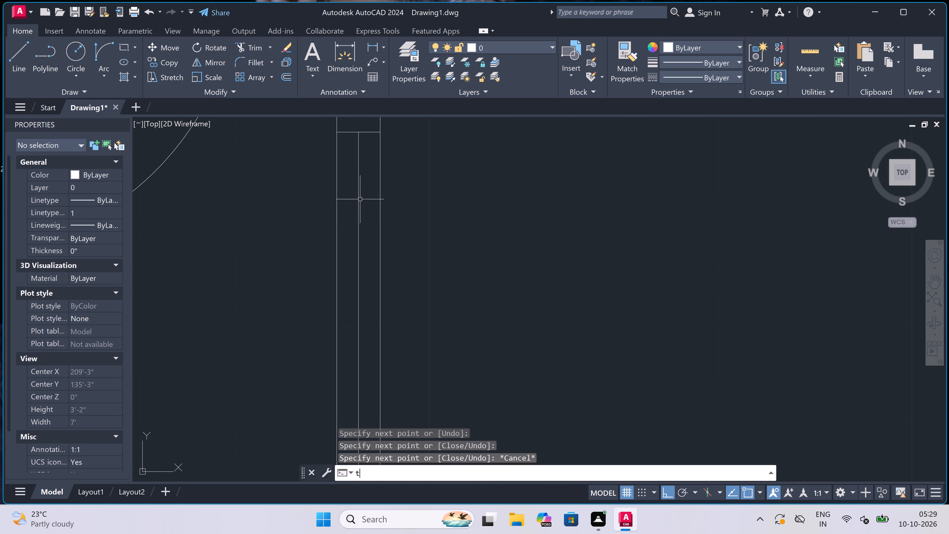
key("space")
scroll(360, 239, "down", 1)
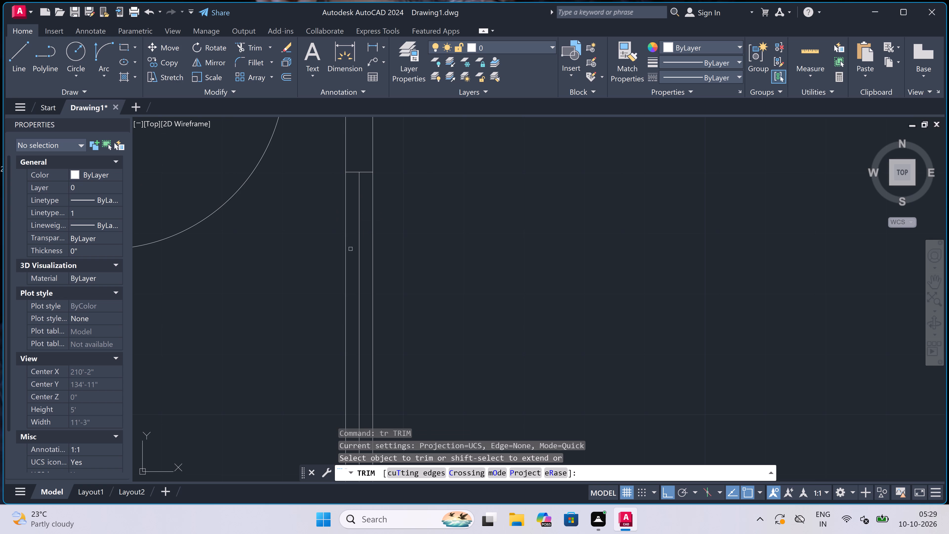
scroll(350, 249, "down", 2)
left_click(349, 249)
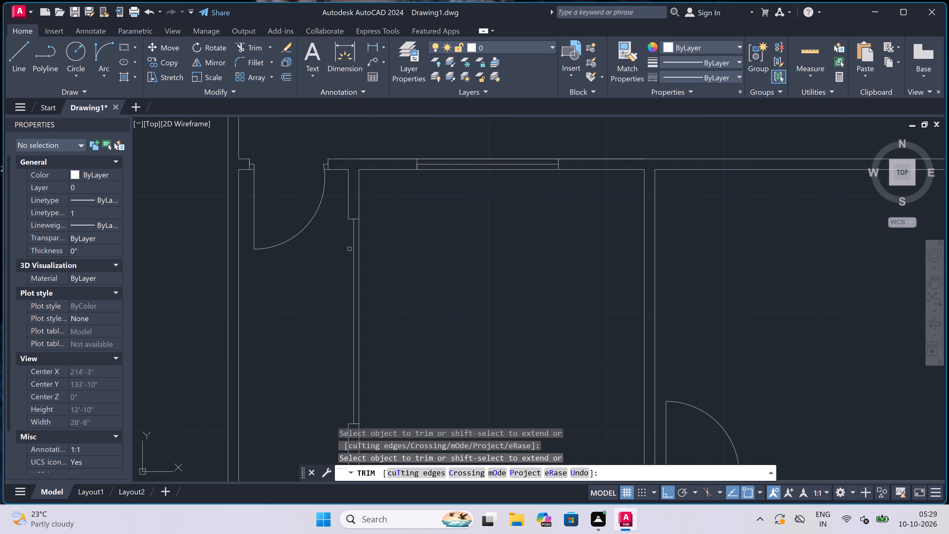
left_click(360, 249)
scroll(302, 246, "down", 5)
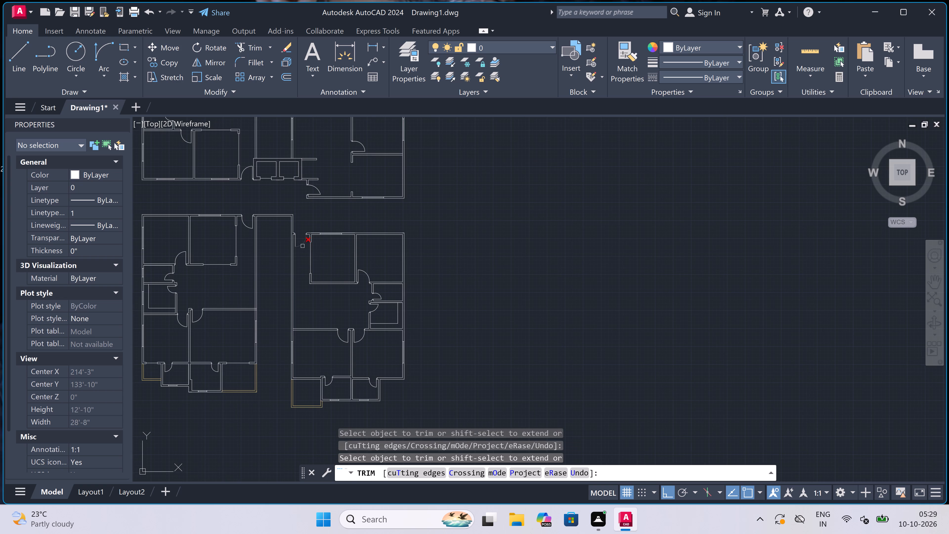
scroll(337, 266, "up", 3)
key("Escape")
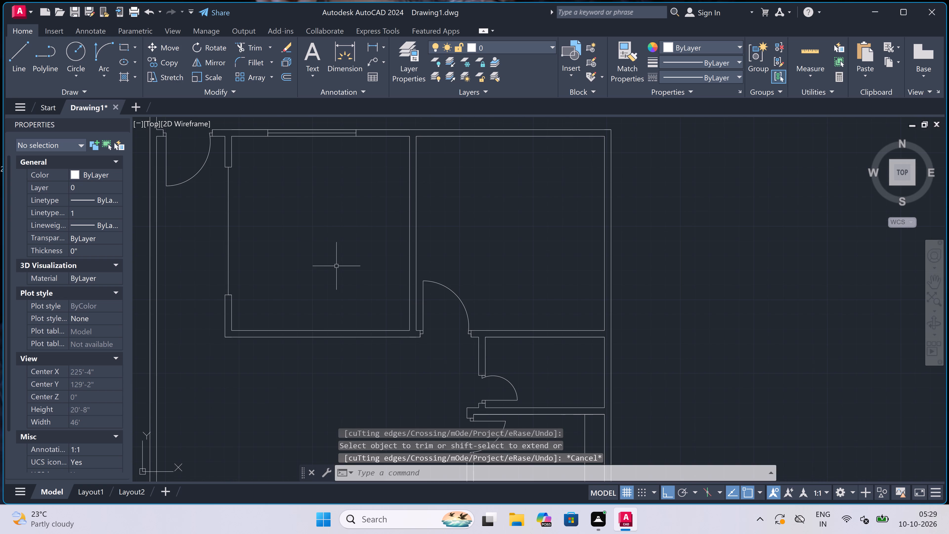
Draw two end lines and a centre line about 6' long in the bottom wall of the upper-left room.
type("l")
key("space")
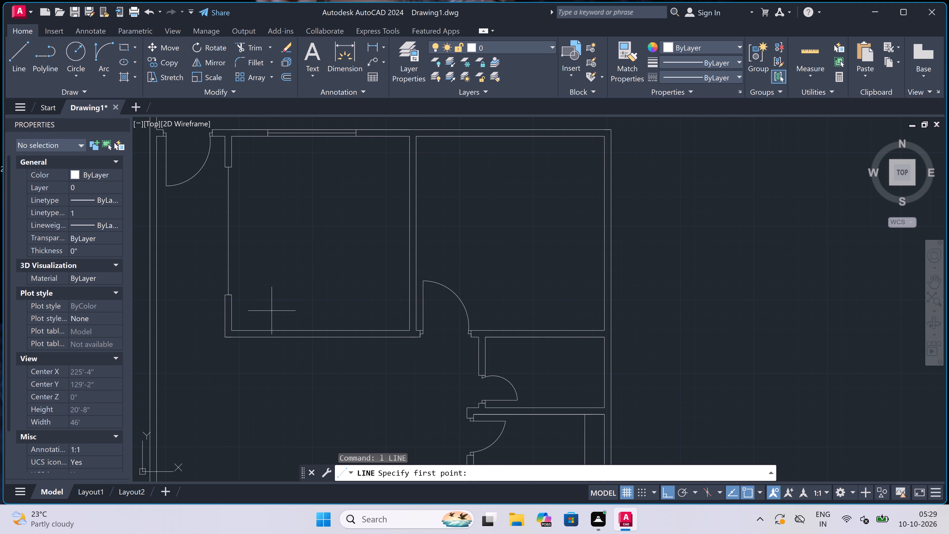
scroll(278, 331, "up", 1)
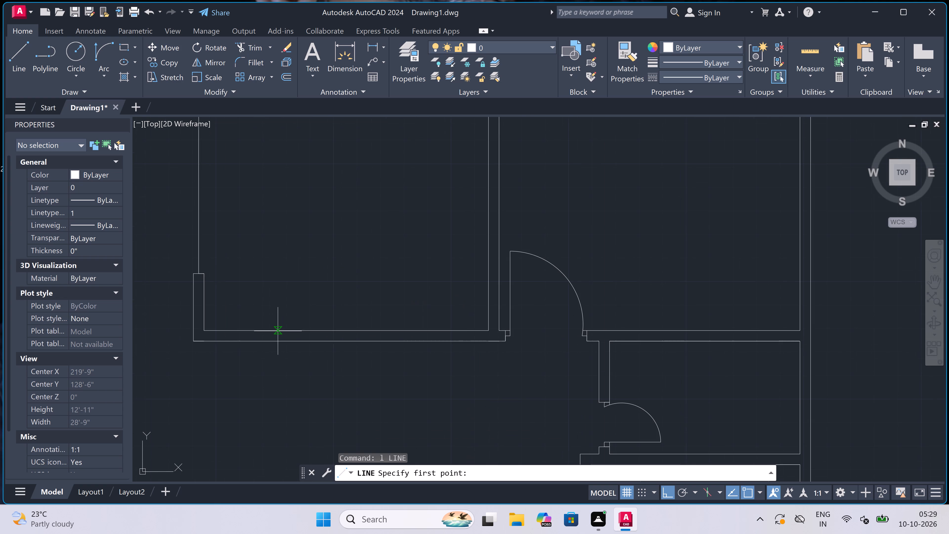
left_click(277, 328)
left_click(277, 343)
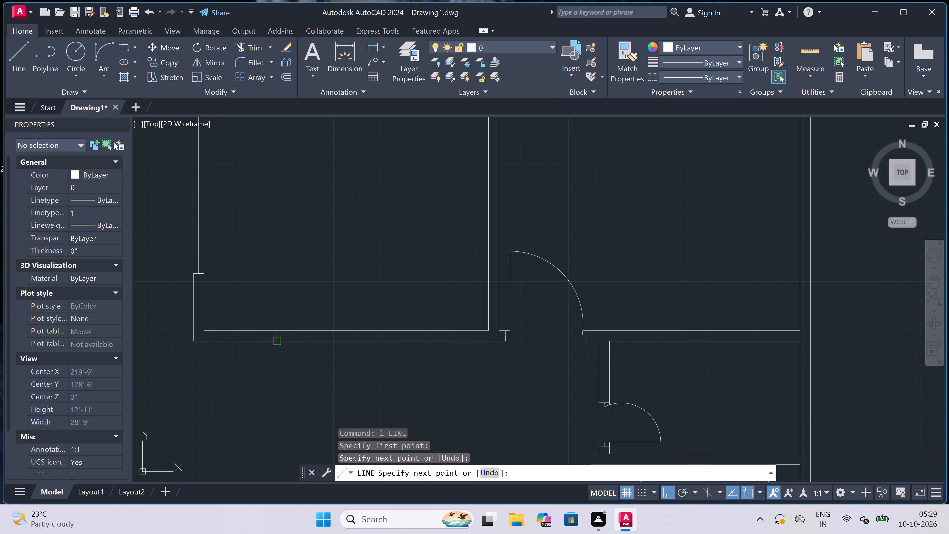
scroll(276, 334, "up", 1)
left_click(276, 337)
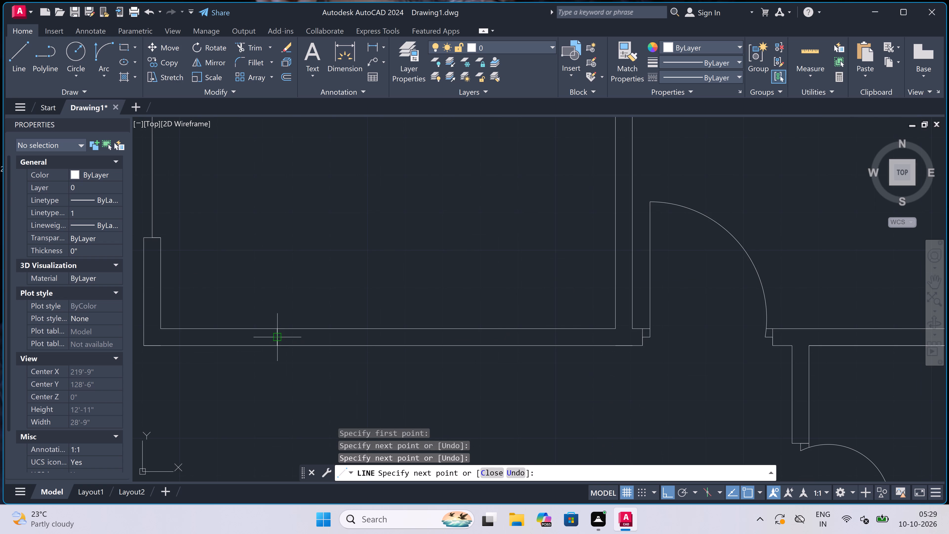
scroll(552, 337, "up", 1)
left_click(551, 339)
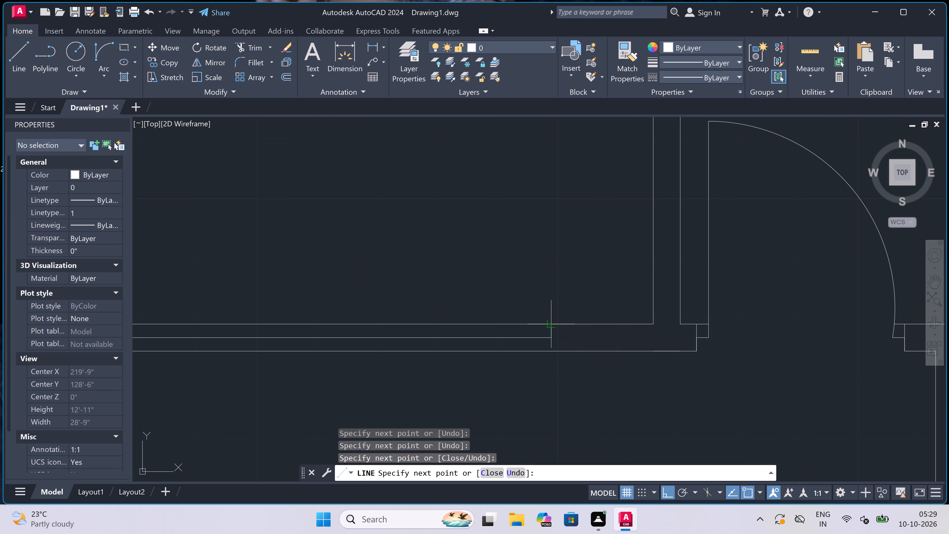
left_click_drag(547, 324, 547, 327)
left_click(548, 345)
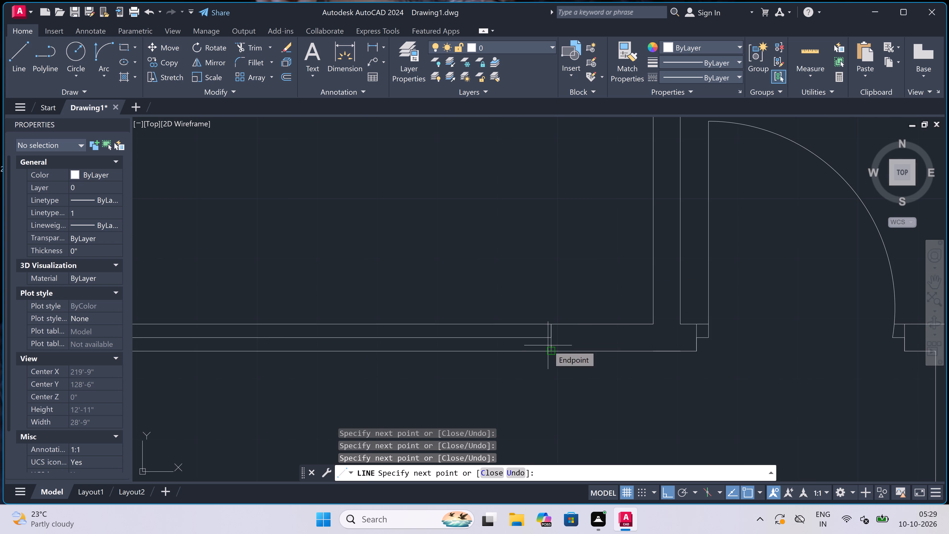
key("Escape")
Trim both faces of the upper-left room's bottom wall between the two end lines, leaving only the centre line.
key("t")
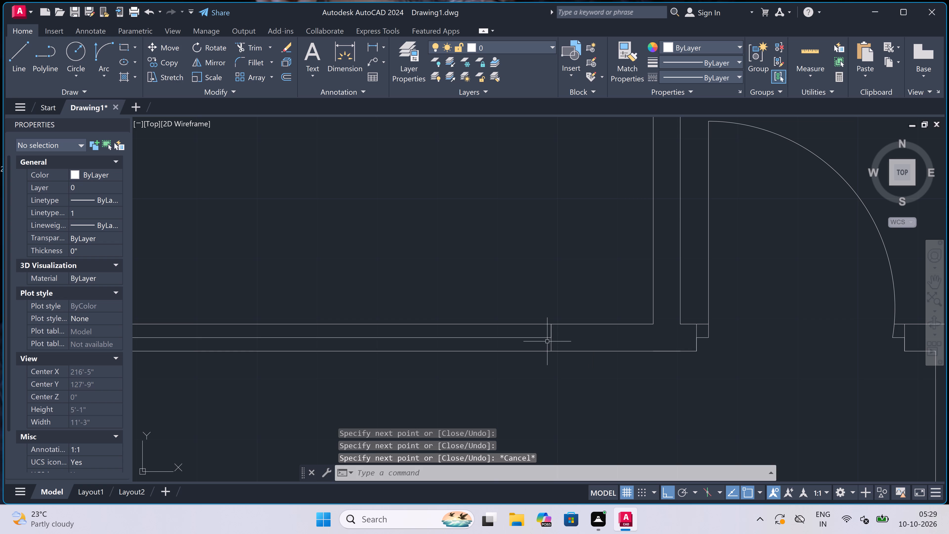
key("r")
key("space")
scroll(456, 341, "down", 1)
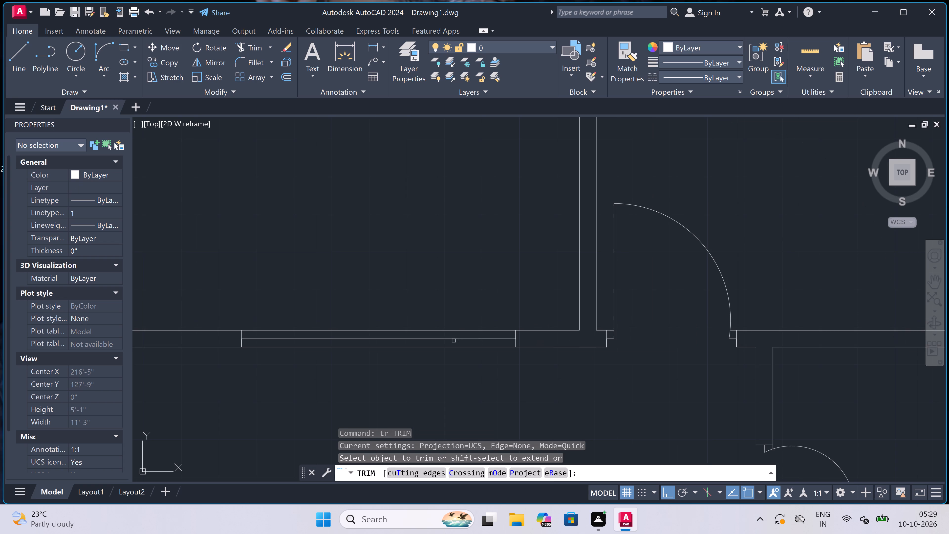
left_click(428, 348)
left_click(414, 332)
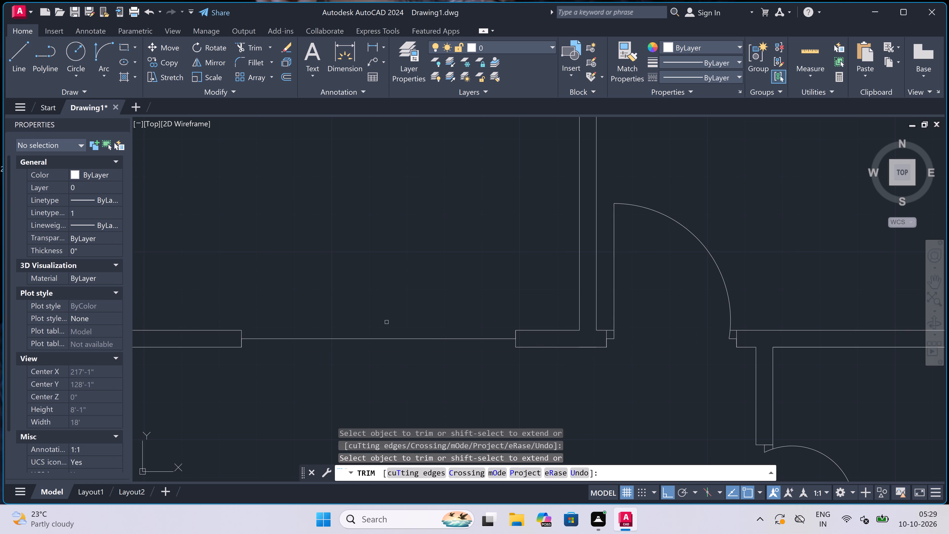
key("Escape")
Draw a 3' window in the right outer wall of the lower small room, with two end lines and a centre line.
scroll(286, 307, "down", 4)
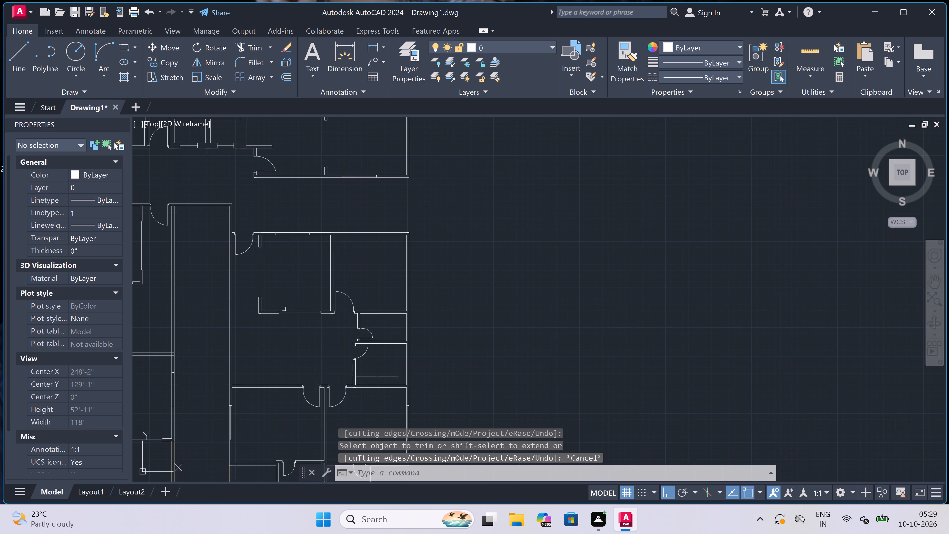
scroll(284, 309, "down", 2)
scroll(272, 334, "up", 2)
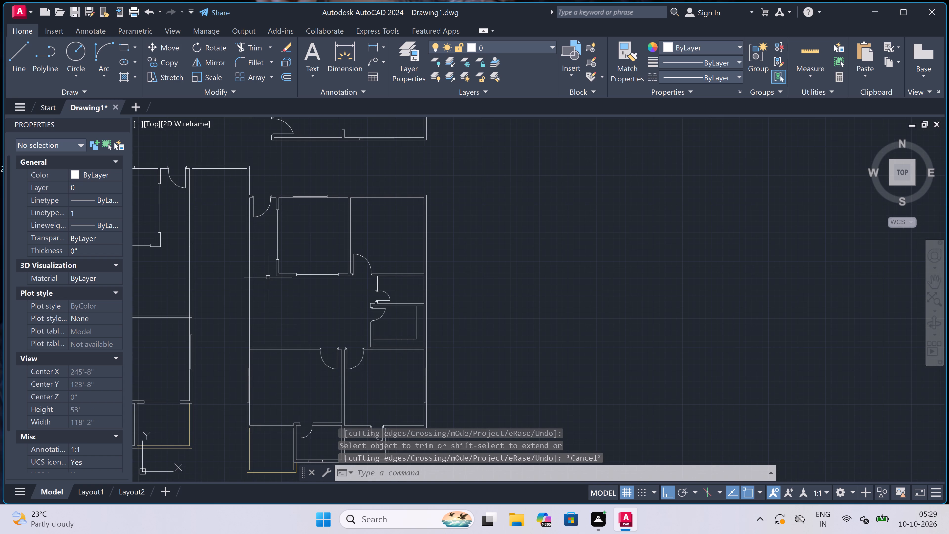
type("l")
key("space")
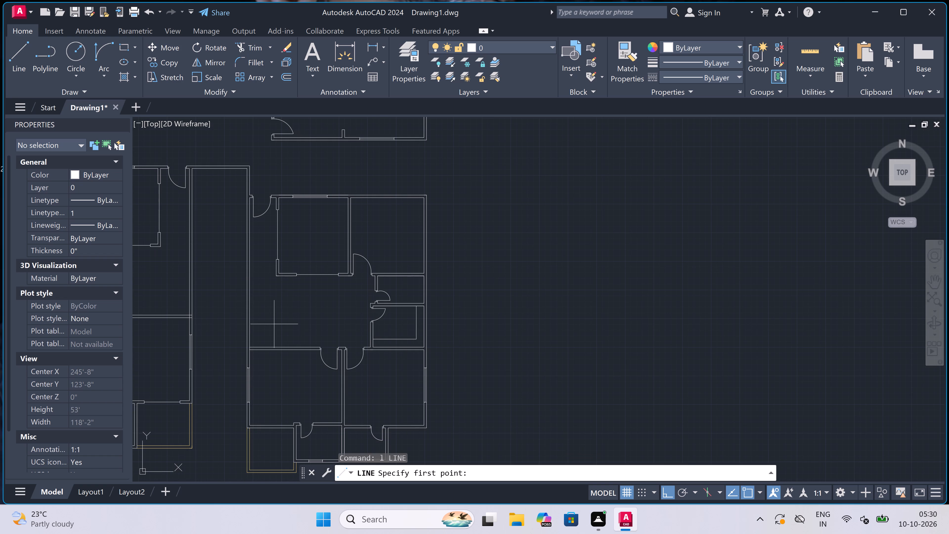
scroll(286, 342, "down", 1)
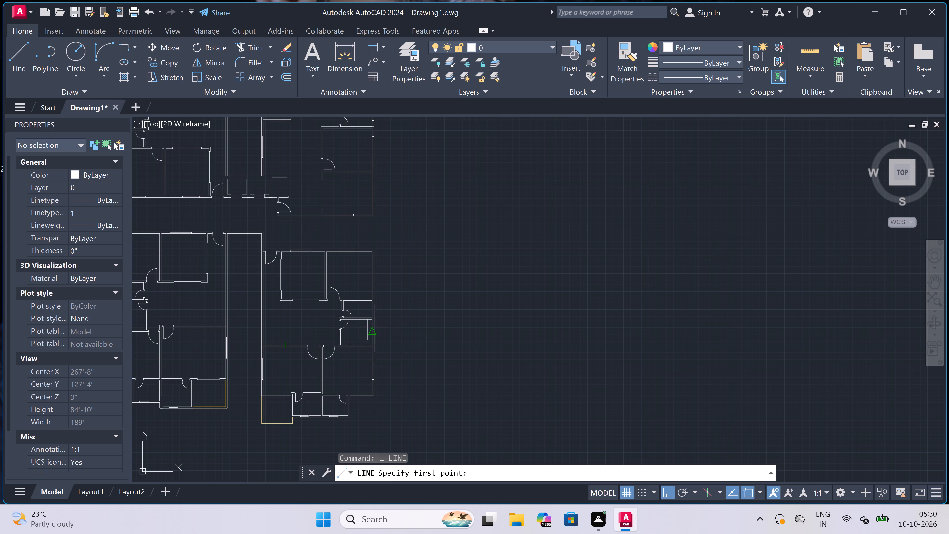
scroll(372, 327, "up", 4)
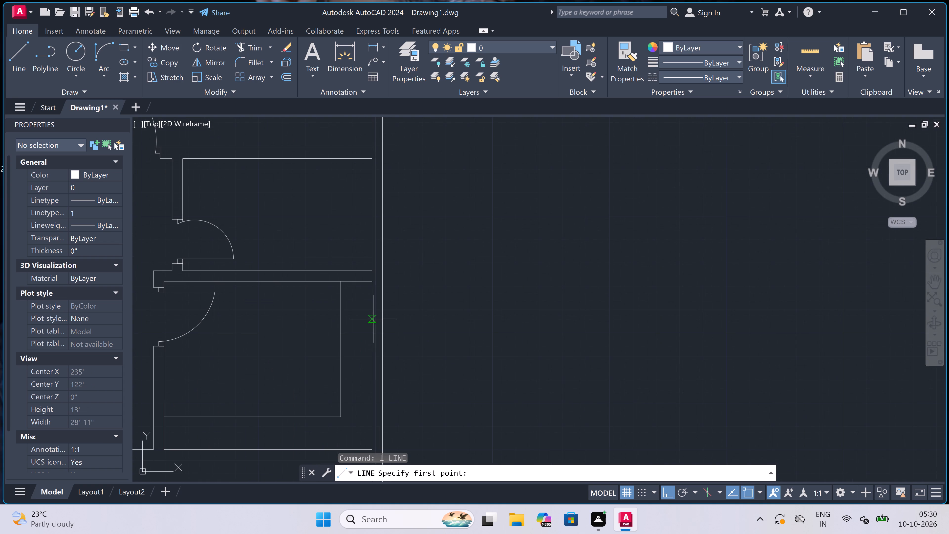
left_click(373, 319)
left_click(385, 318)
left_click(377, 319)
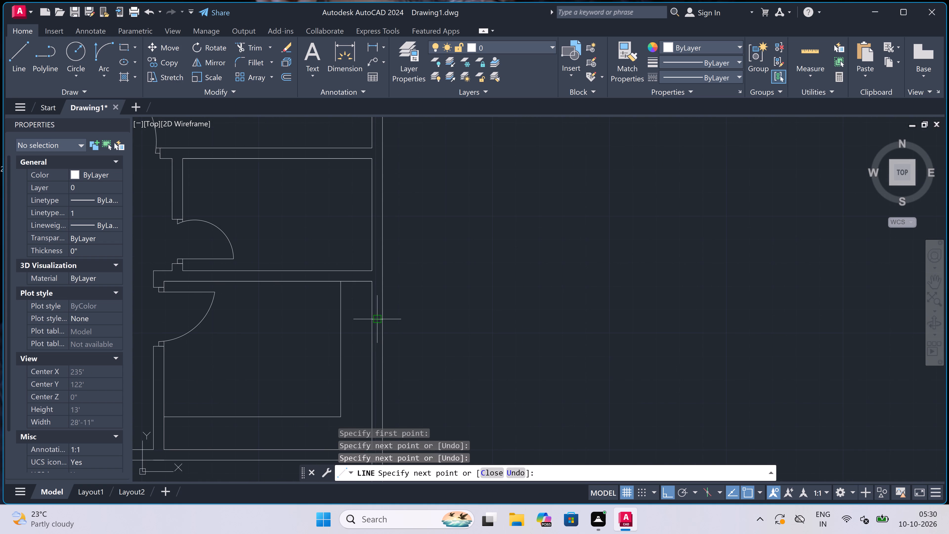
scroll(377, 319, "up", 3)
type("3'")
key("space")
scroll(379, 352, "down", 5)
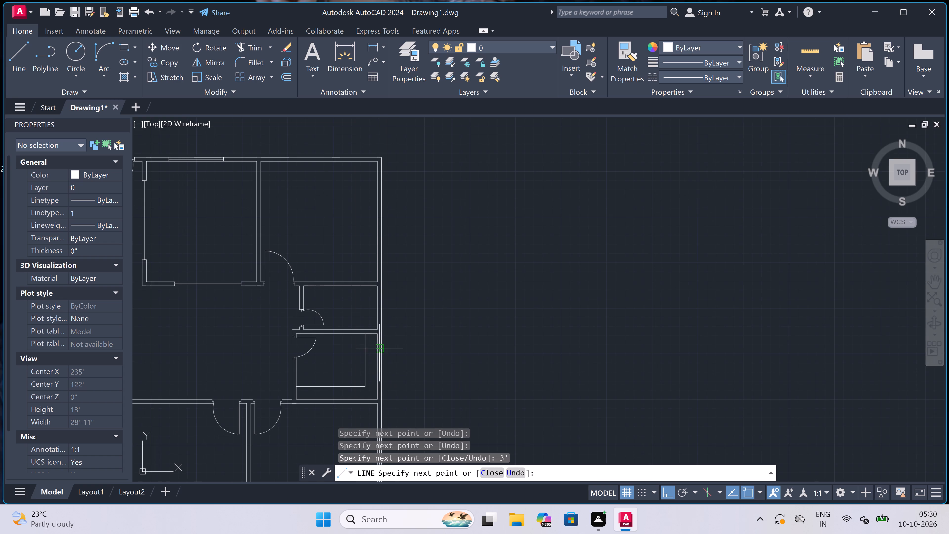
scroll(381, 382, "up", 3)
scroll(359, 390, "up", 1)
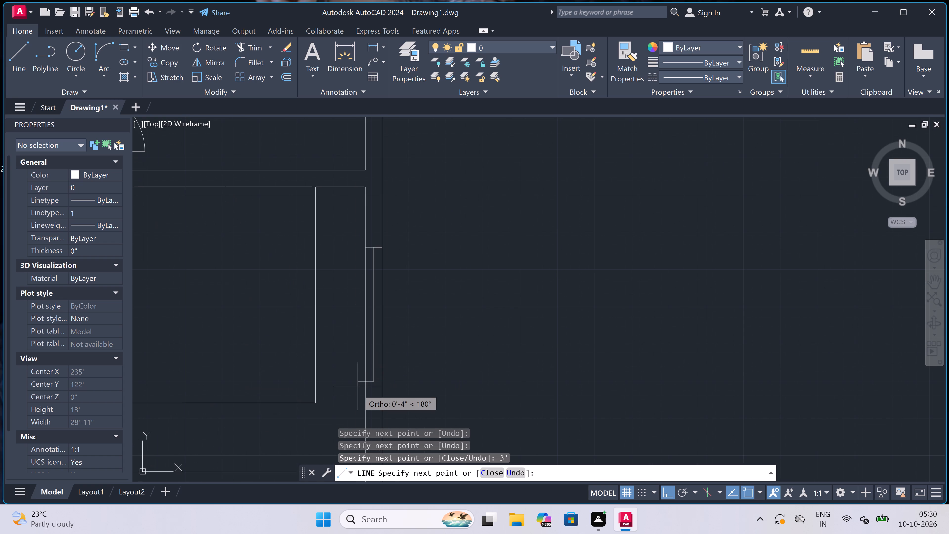
scroll(359, 390, "up", 1)
left_click(373, 371)
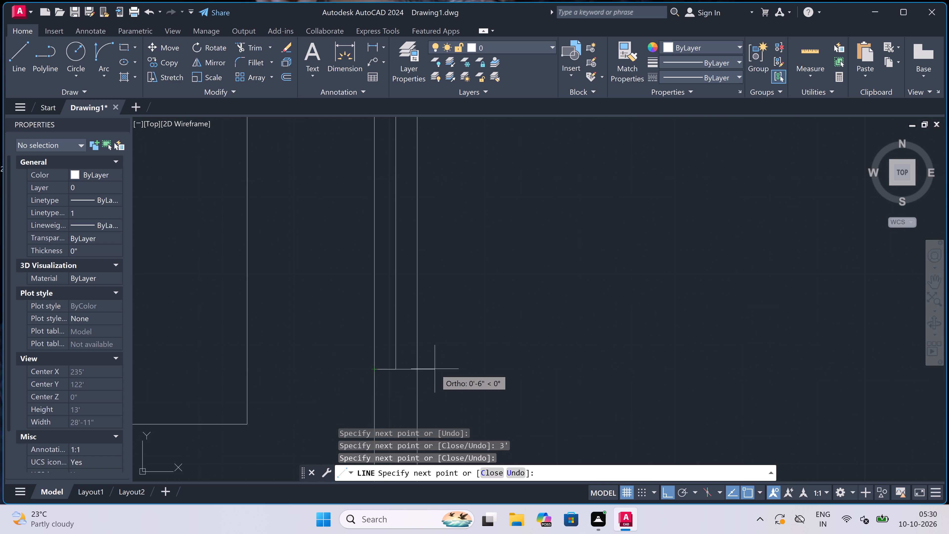
left_click(414, 371)
key("Escape")
Draw a 2' window in the right outer wall of the upper small room, with two end lines and a centre line.
scroll(351, 322, "down", 3)
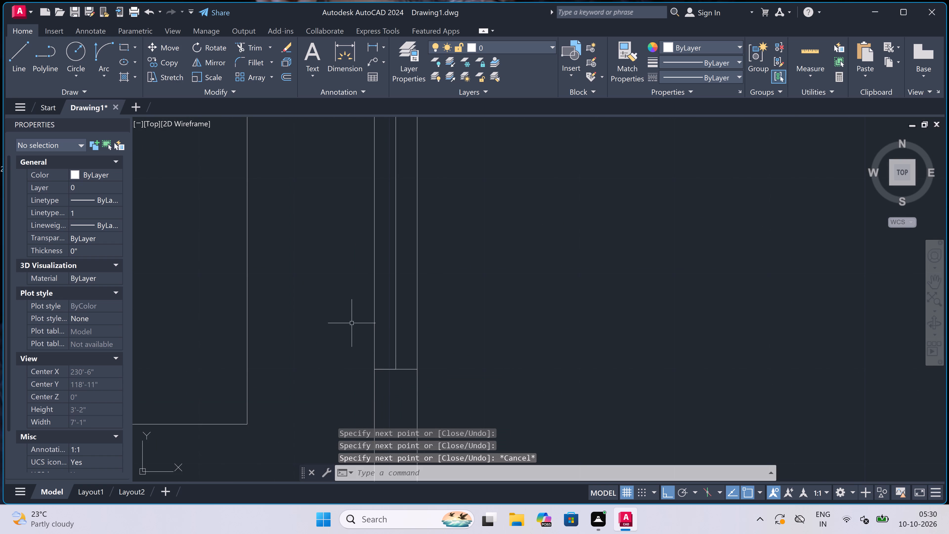
scroll(351, 322, "down", 3)
scroll(345, 287, "up", 1)
key("space")
scroll(354, 254, "up", 2)
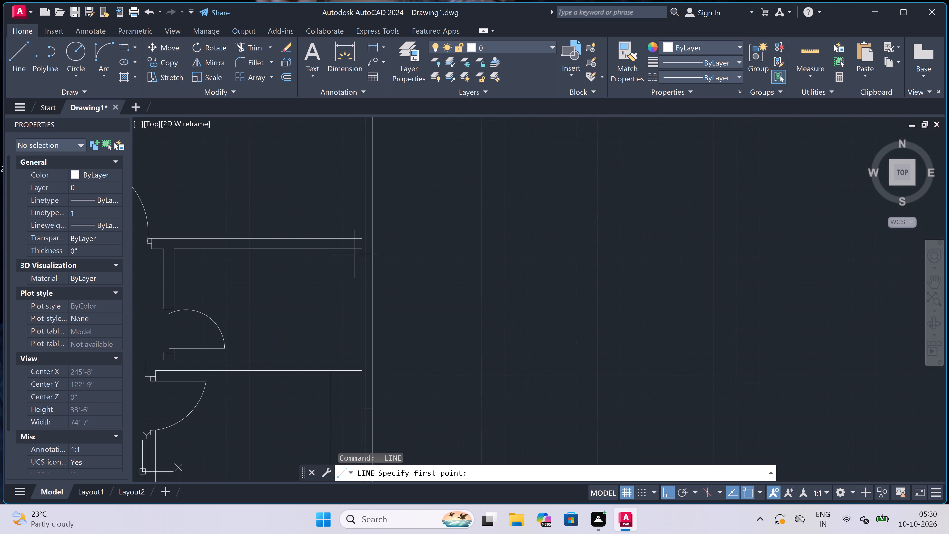
left_click(365, 267)
scroll(364, 267, "up", 2)
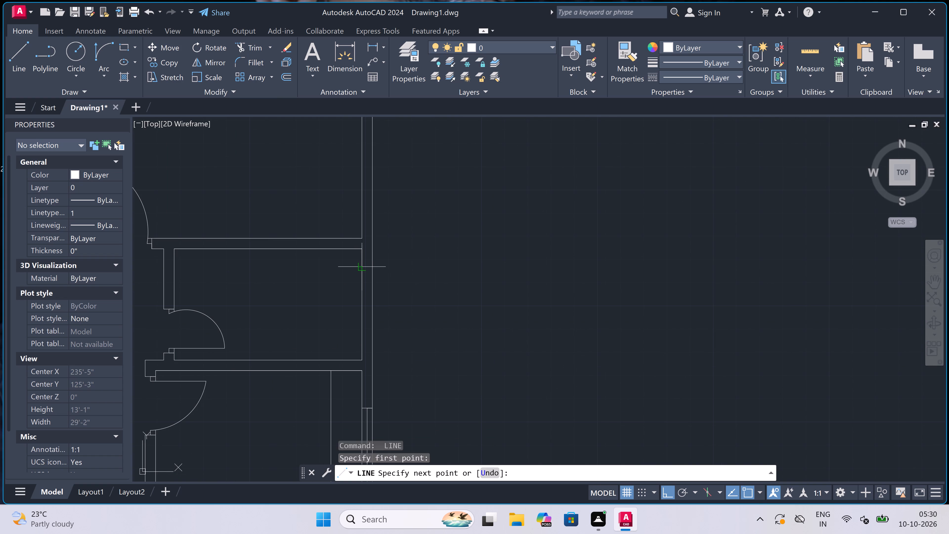
left_click(389, 271)
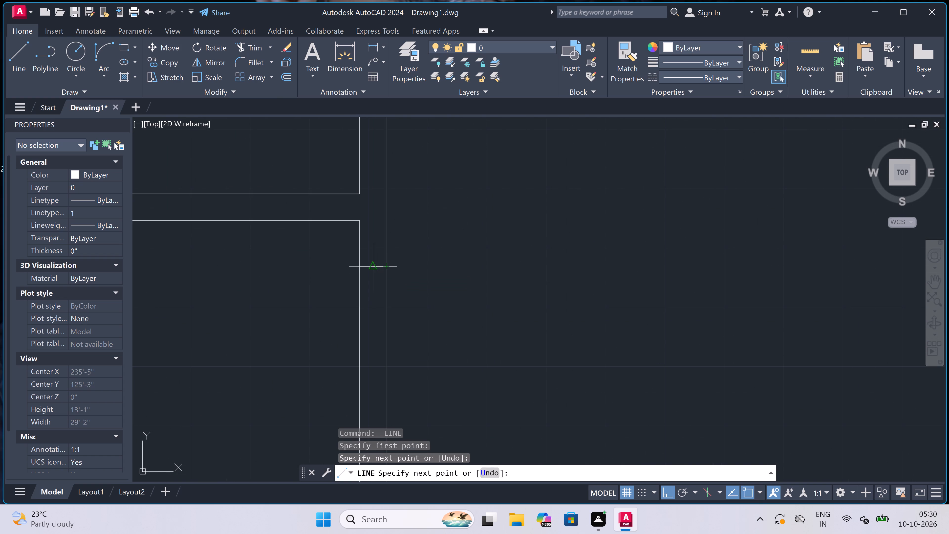
left_click(372, 268)
type("2'")
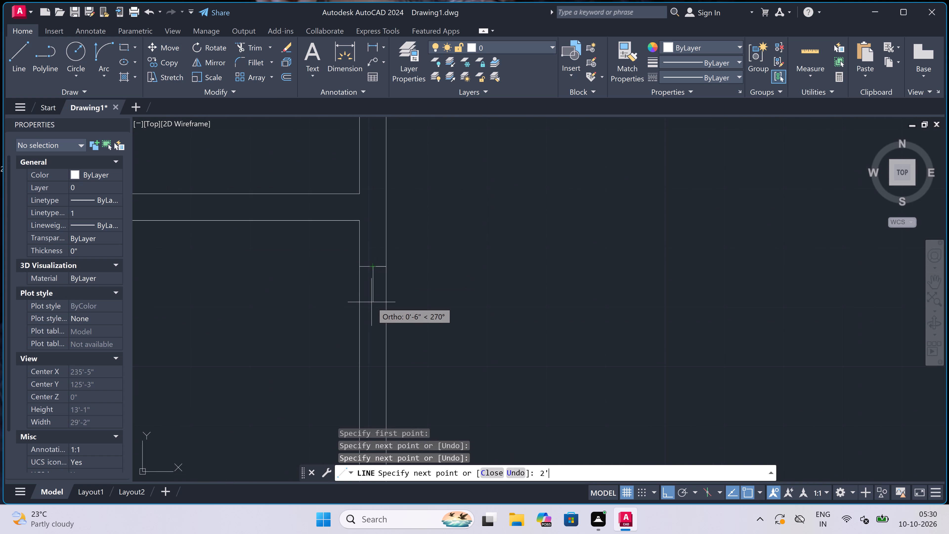
key("space")
scroll(371, 302, "down", 2)
scroll(365, 349, "up", 1)
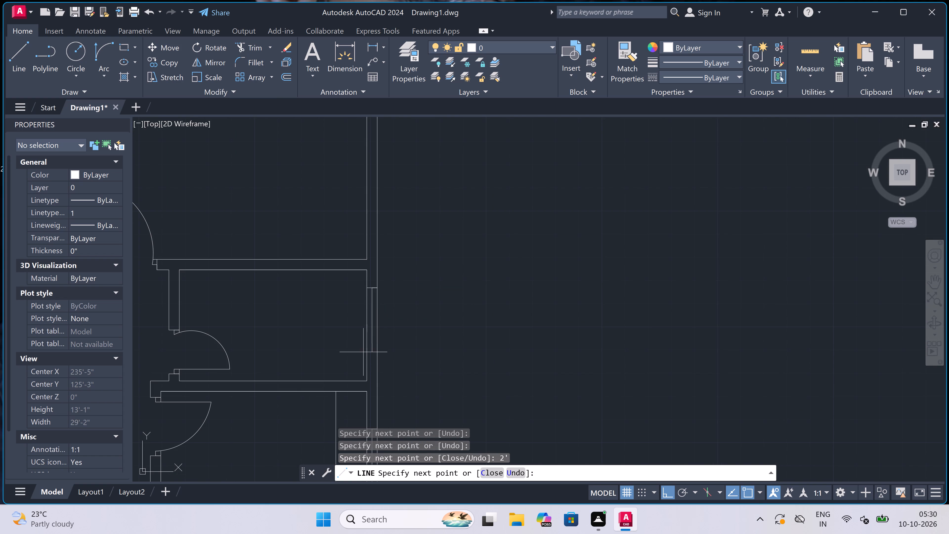
scroll(365, 349, "up", 3)
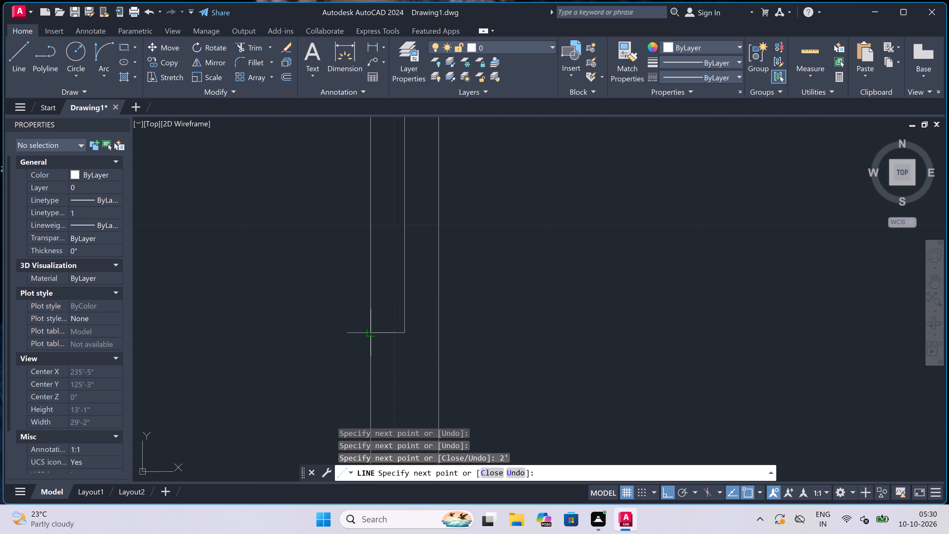
left_click(371, 333)
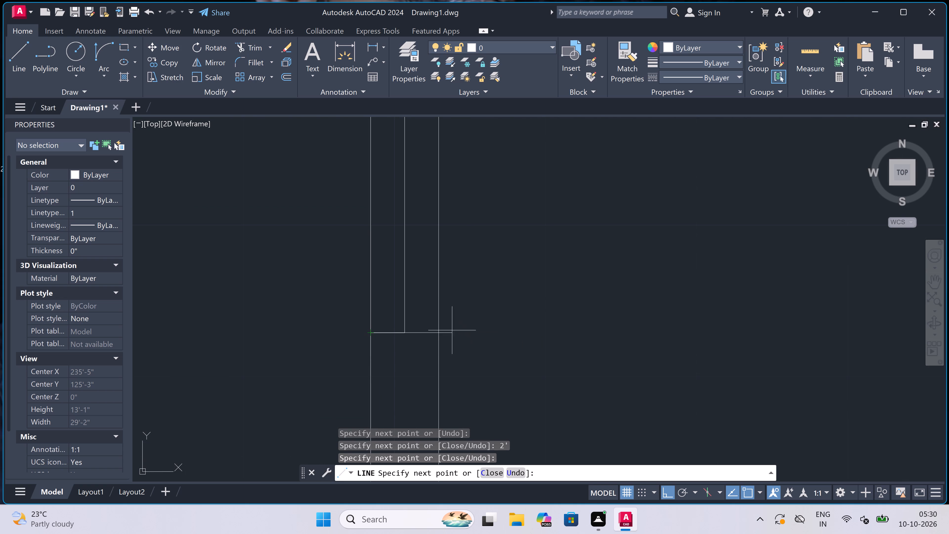
left_click(437, 333)
key("Escape")
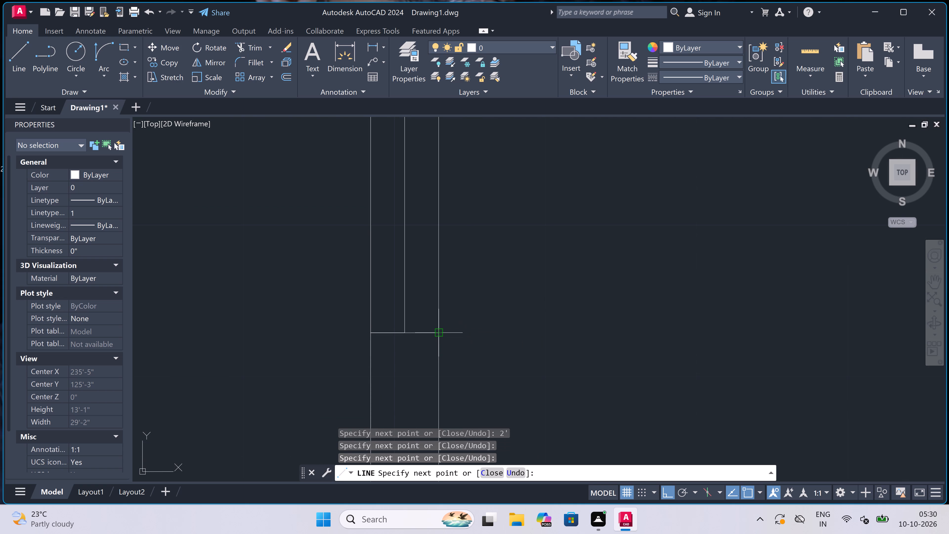
Draw a 5' window in the right outer wall of the upper-right room, with two end lines and a centre line.
scroll(376, 321, "down", 8)
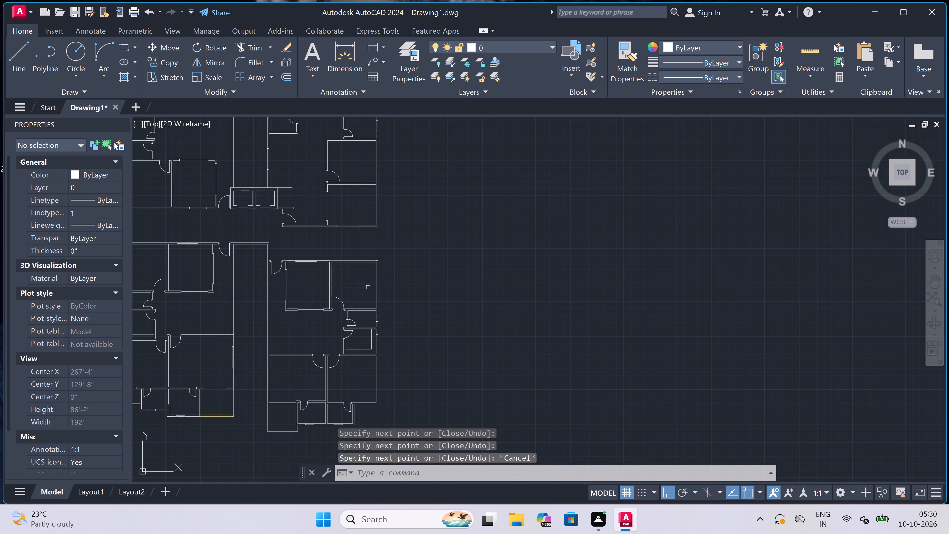
key("space")
scroll(369, 281, "up", 3)
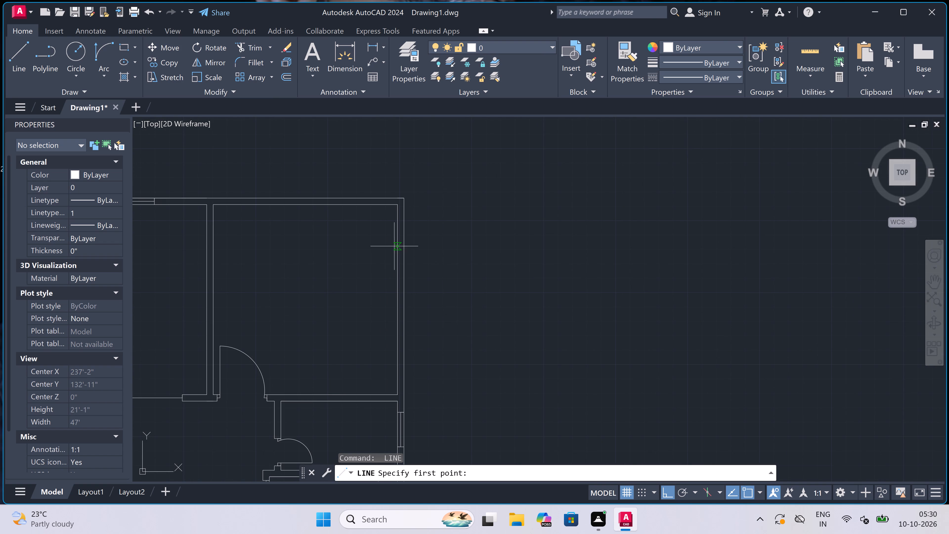
scroll(395, 246, "up", 1)
left_click(397, 243)
scroll(407, 242, "up", 2)
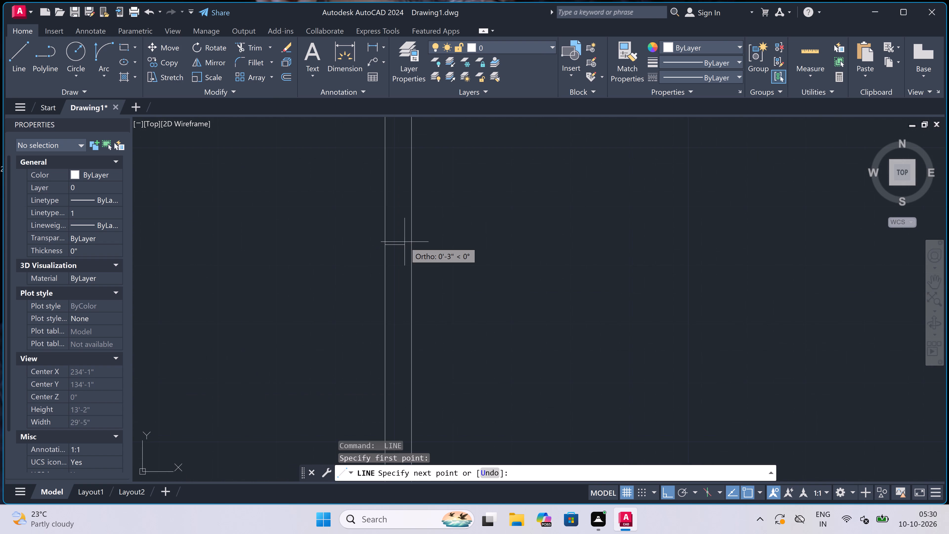
left_click(408, 242)
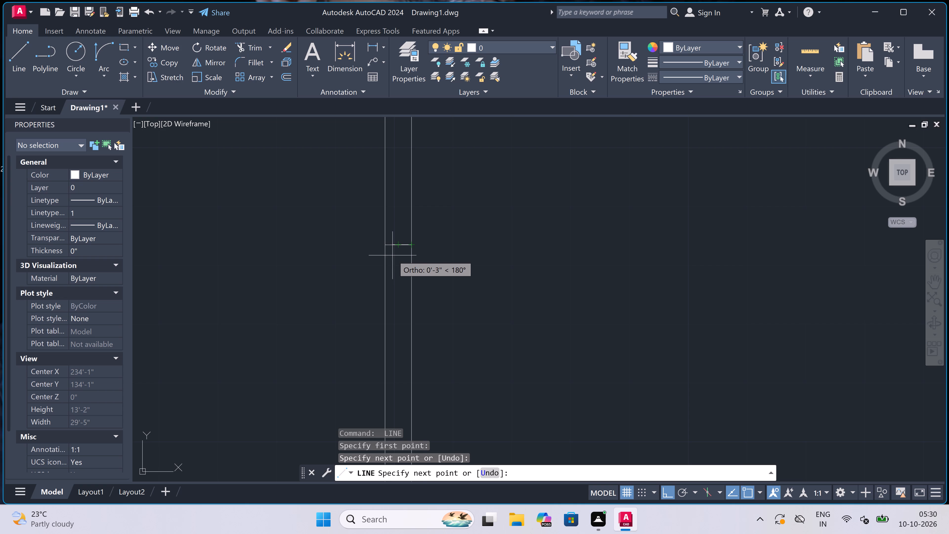
scroll(392, 255, "up", 2)
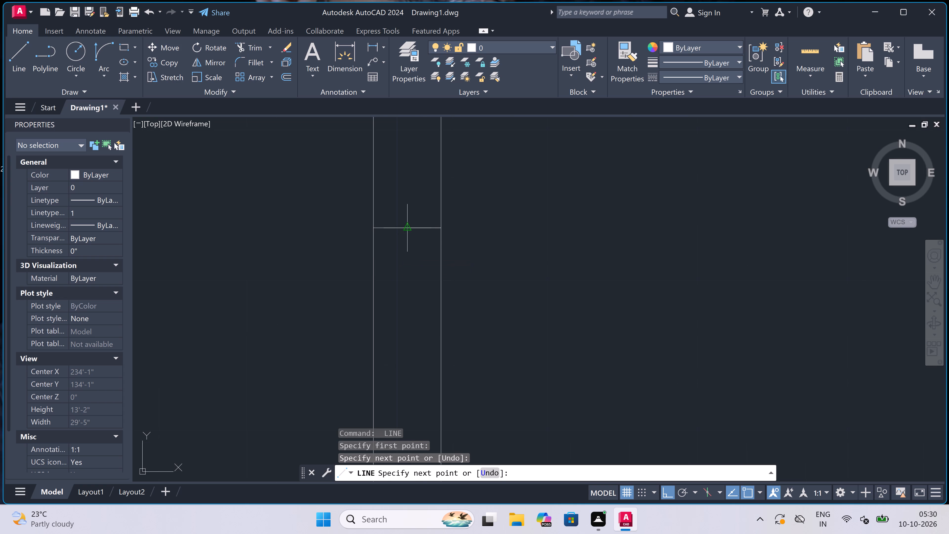
left_click(406, 230)
type("5'")
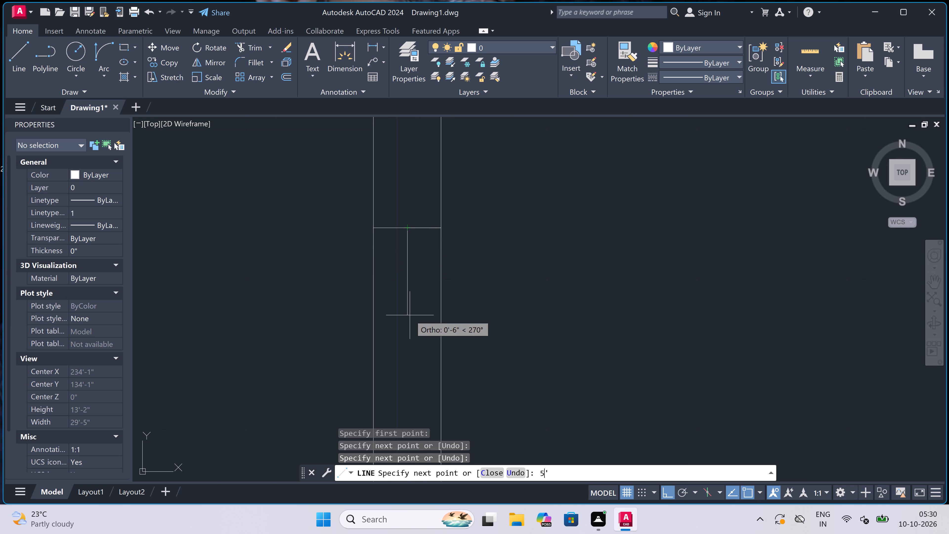
key("space")
scroll(410, 306, "down", 7)
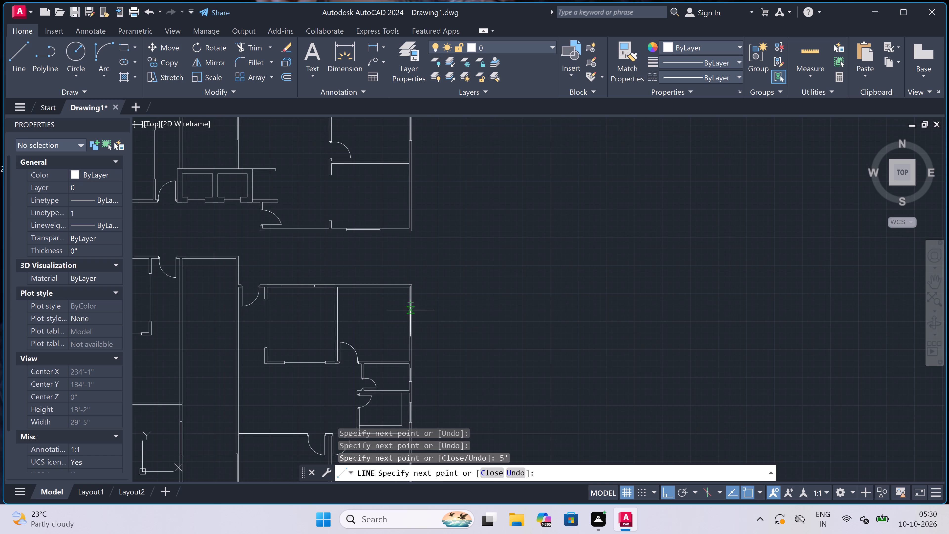
scroll(411, 332, "up", 3)
scroll(402, 351, "up", 3)
left_click(402, 350)
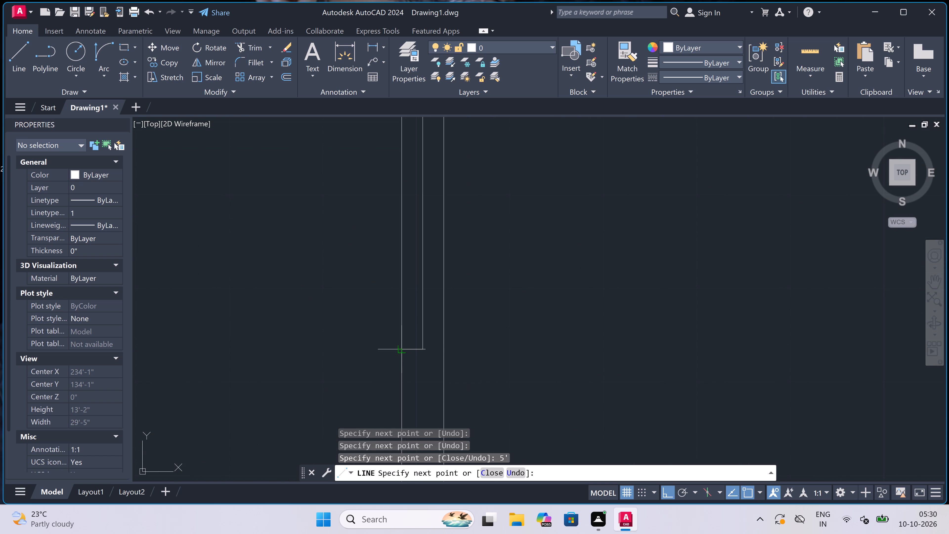
left_click(441, 349)
key("Escape")
Draw a 5' window in the left outer wall of the central hall, with two end lines and a centre line.
scroll(420, 339, "down", 6)
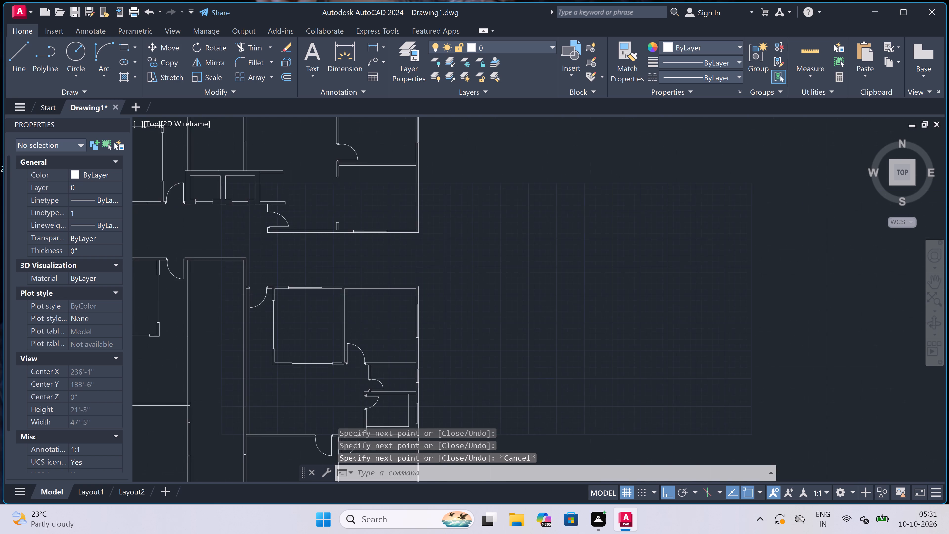
scroll(415, 336, "down", 3)
scroll(352, 369, "up", 4)
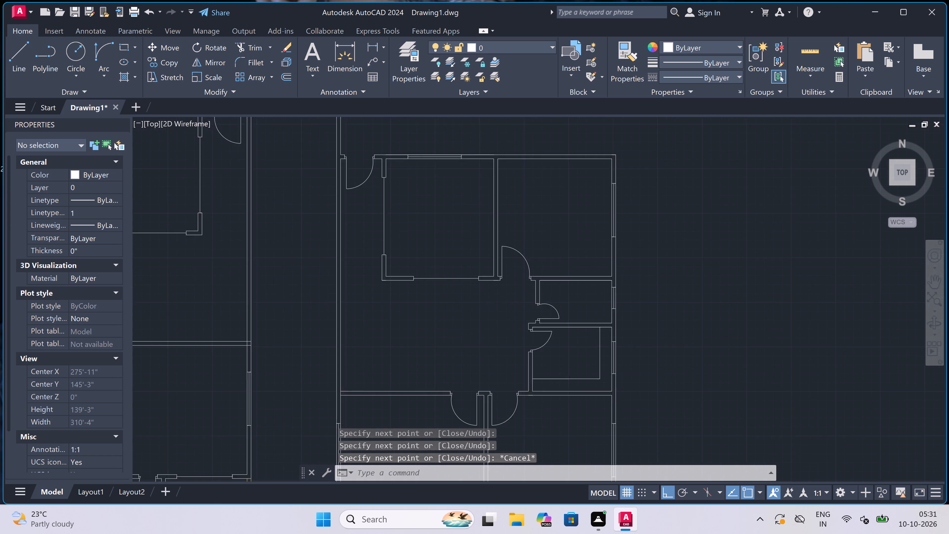
key("space")
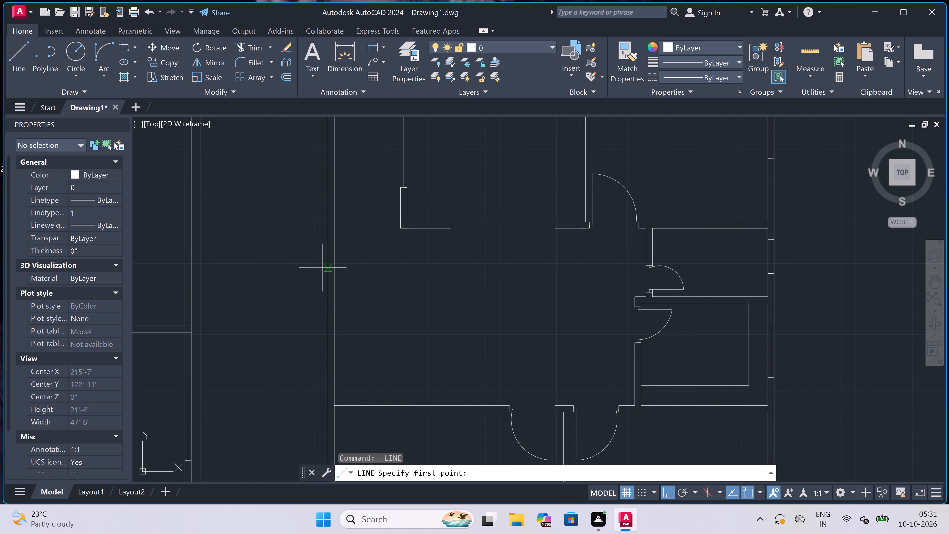
left_click(329, 271)
scroll(329, 271, "up", 2)
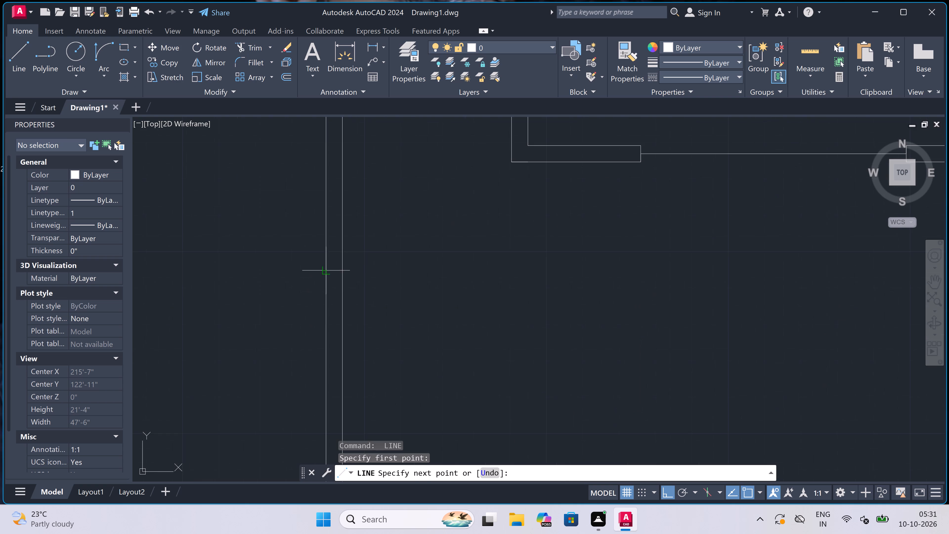
left_click(345, 271)
scroll(335, 273, "up", 2)
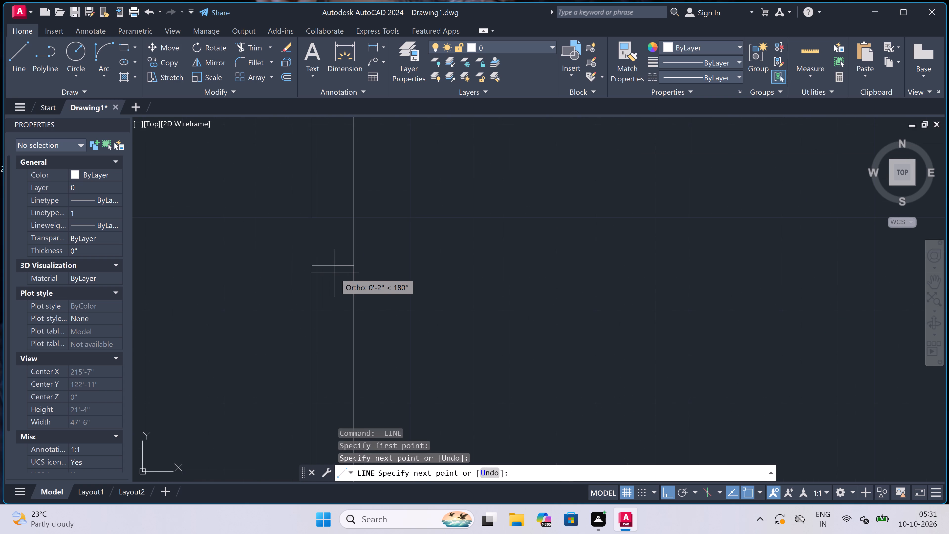
left_click(331, 265)
type("5'")
key("space")
scroll(338, 319, "down", 6)
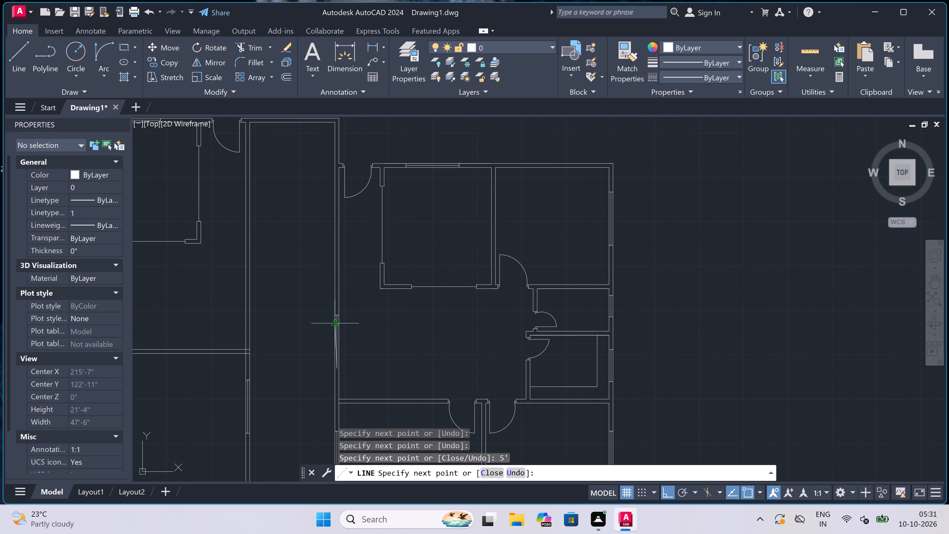
scroll(332, 366, "up", 6)
left_click(339, 372)
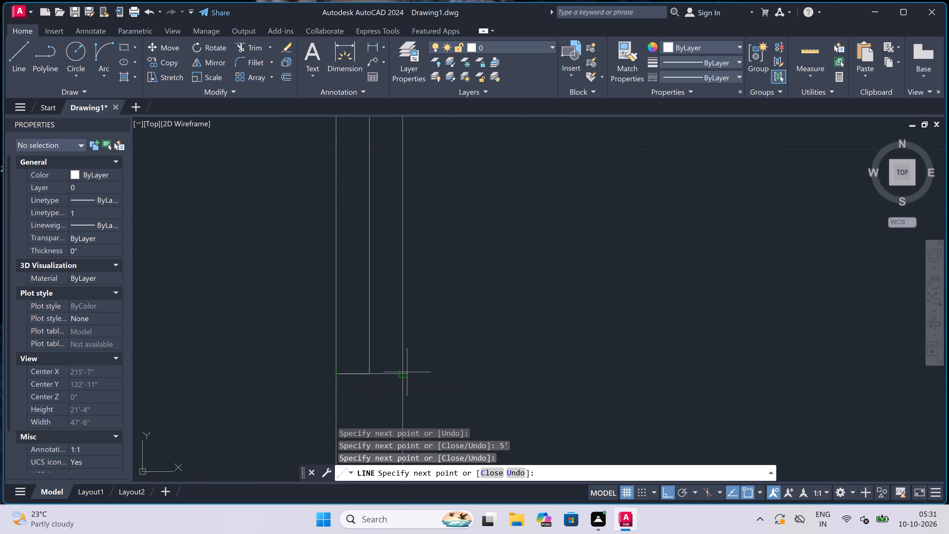
left_click(404, 374)
key("Escape")
Draw a 5' window in the right outer wall of the left unit's hall, with two end lines and a centre line.
key("space")
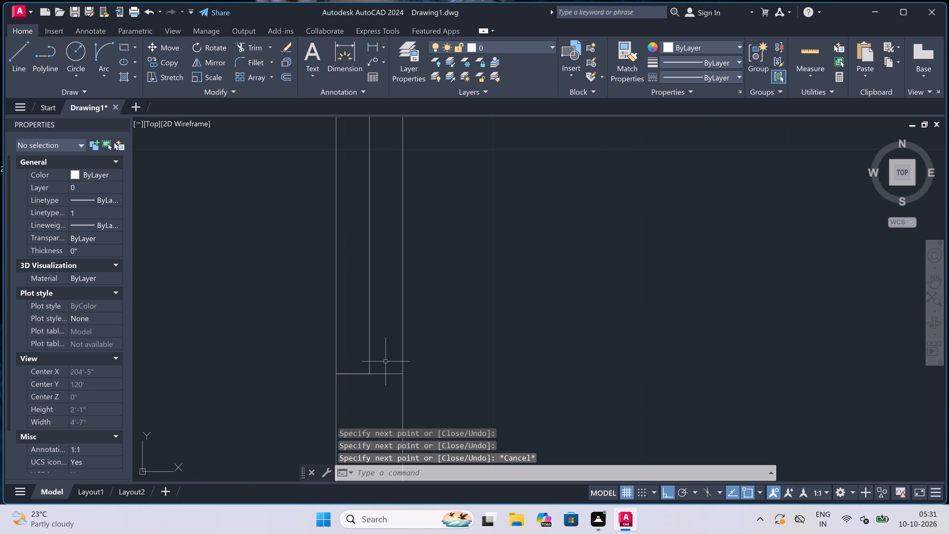
scroll(386, 361, "down", 8)
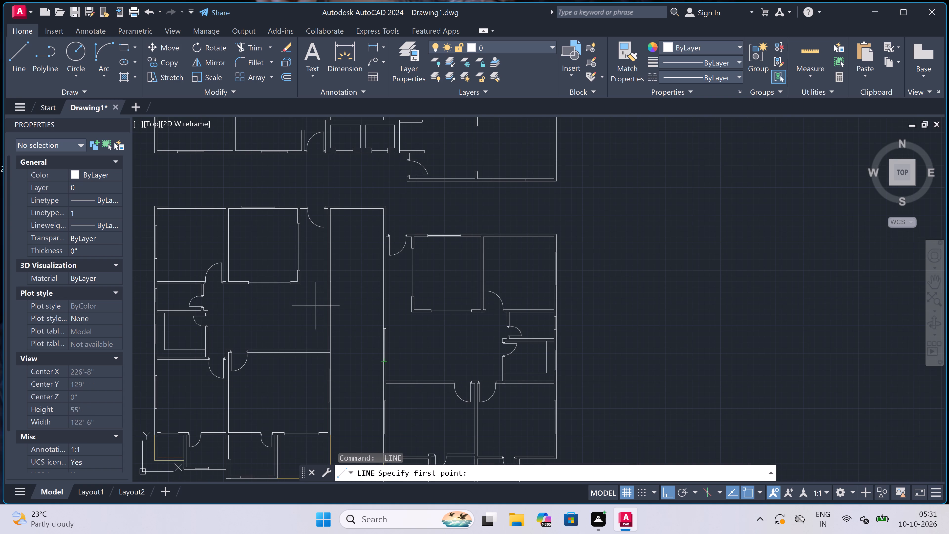
scroll(313, 301, "up", 3)
scroll(351, 278, "down", 1)
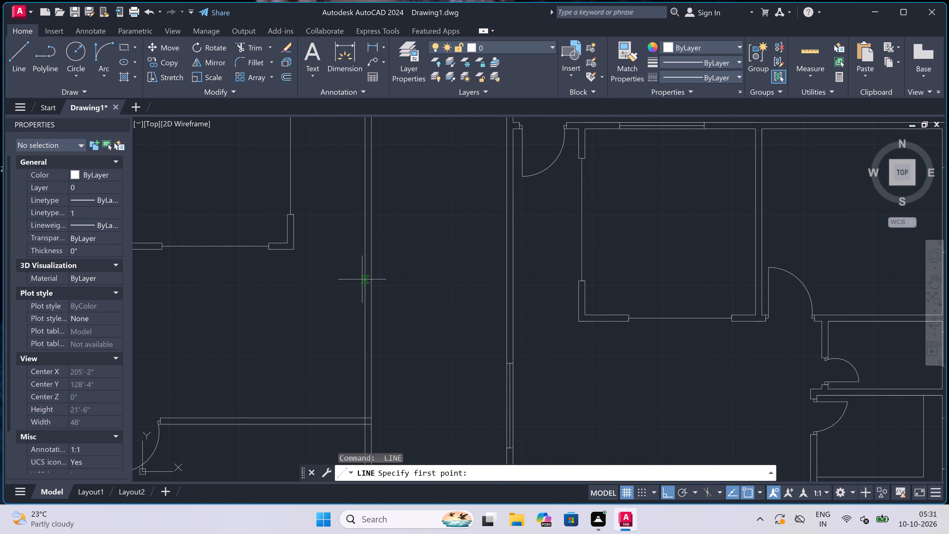
left_click(363, 278)
scroll(370, 274, "up", 2)
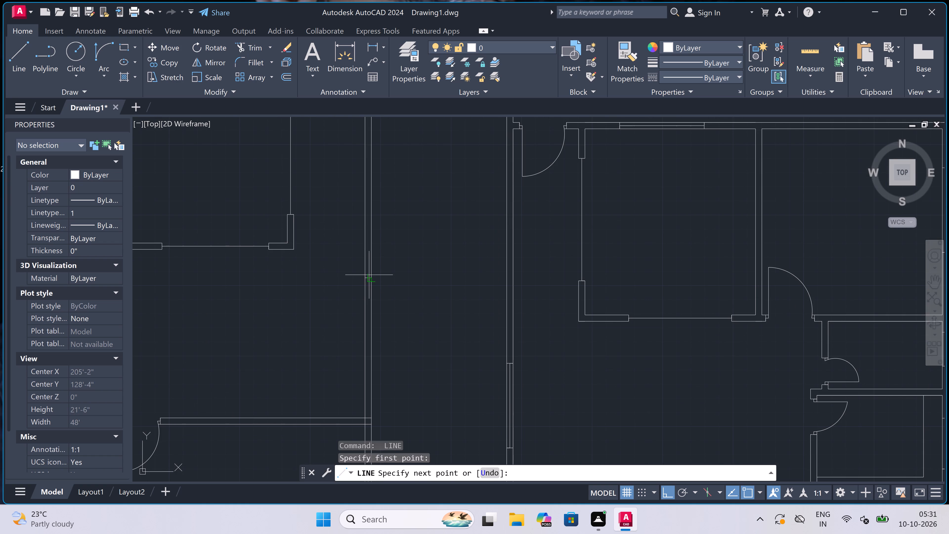
left_click(373, 281)
left_click(367, 282)
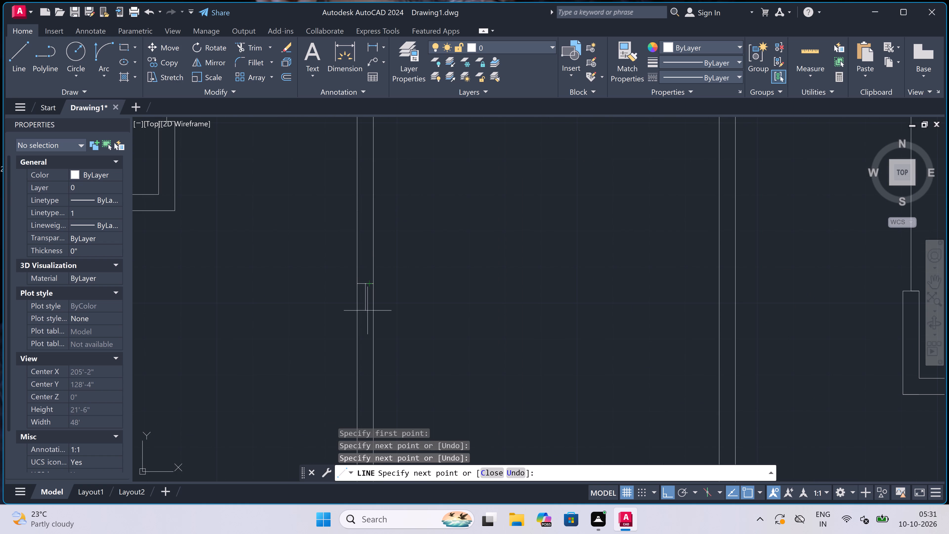
type("5'")
key("space")
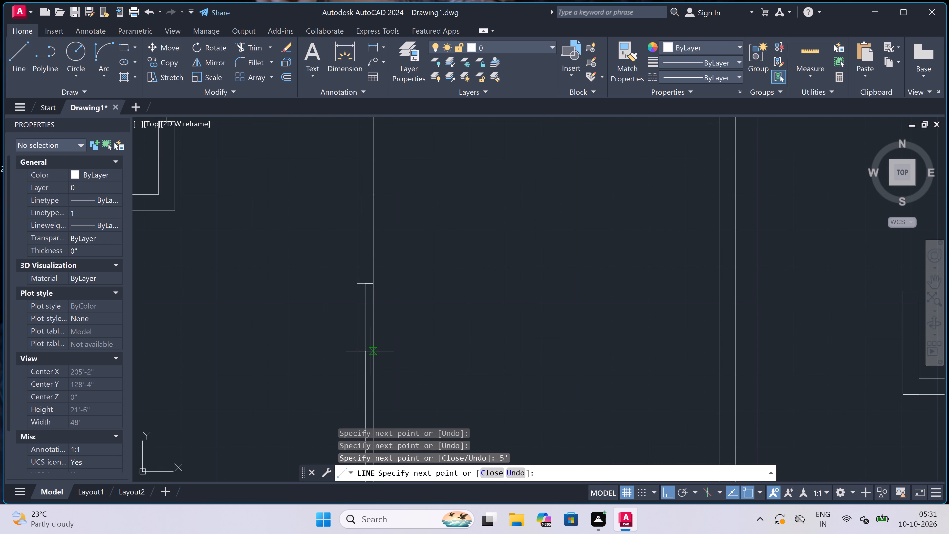
scroll(370, 351, "down", 5)
scroll(372, 377, "up", 3)
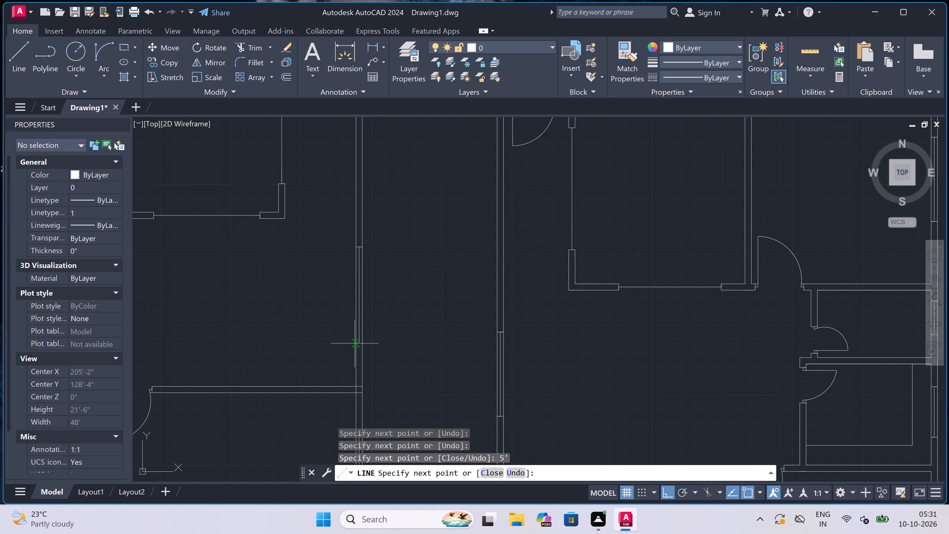
scroll(354, 336, "up", 4)
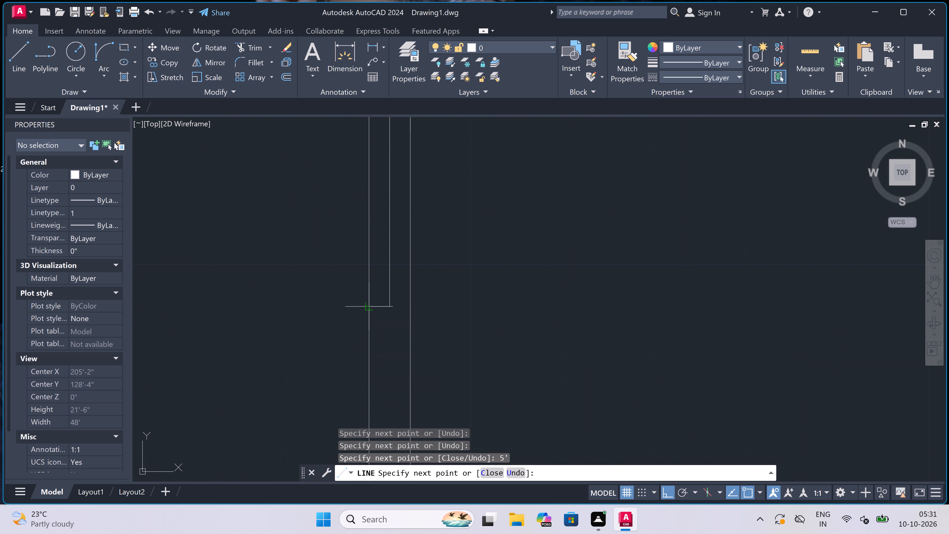
left_click(368, 307)
left_click(411, 305)
key("Escape")
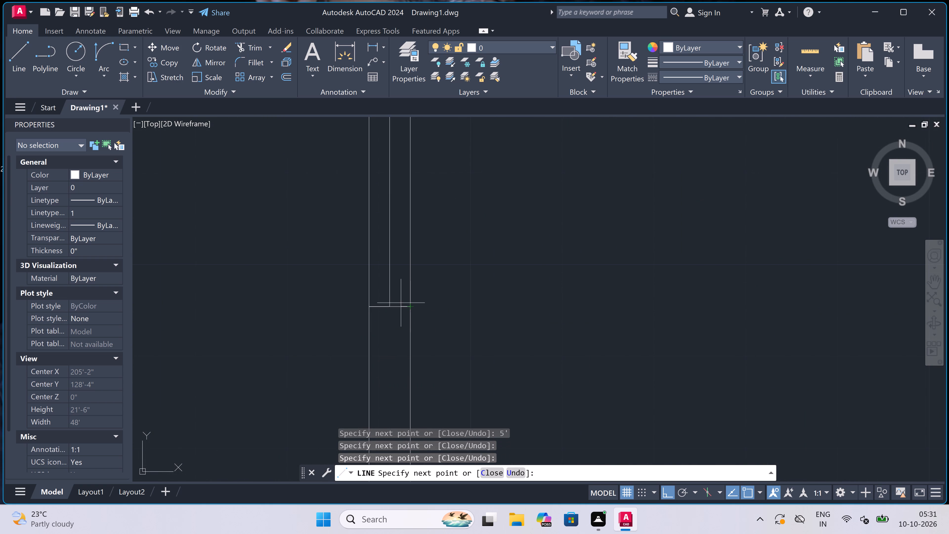
Trim the overlapping lines where the left unit's horizontal partition, below the hall, meets its right outer wall.
scroll(363, 262, "down", 5)
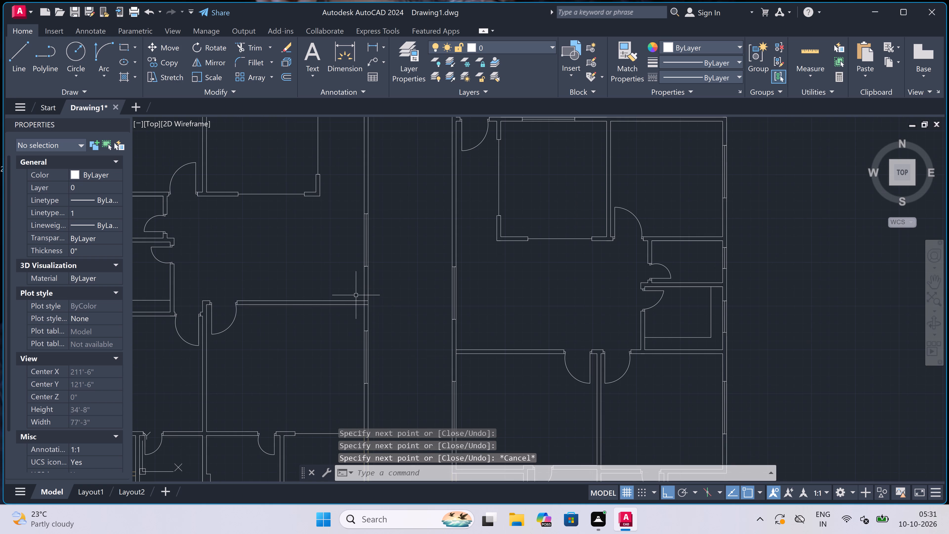
key("t")
key("r")
key("space")
scroll(366, 311, "up", 1)
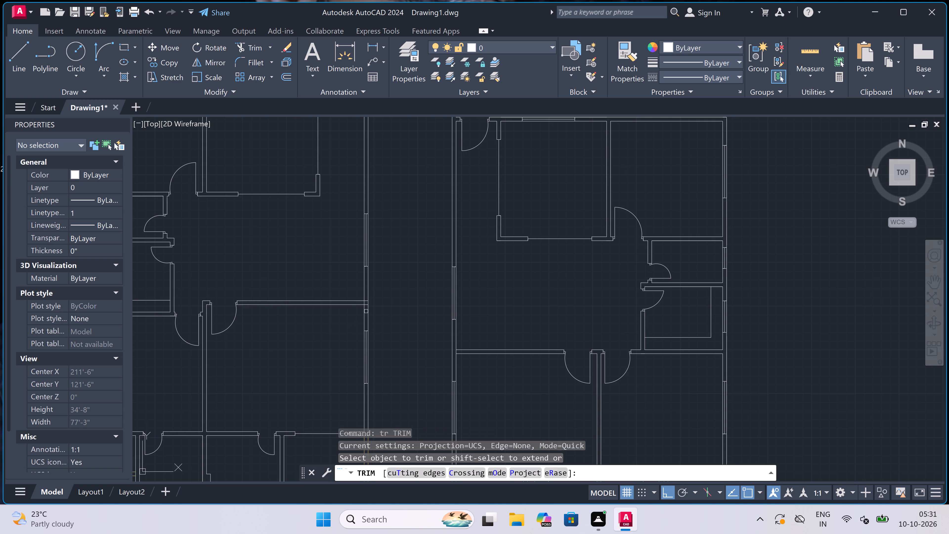
scroll(366, 311, "up", 3)
left_click(369, 264)
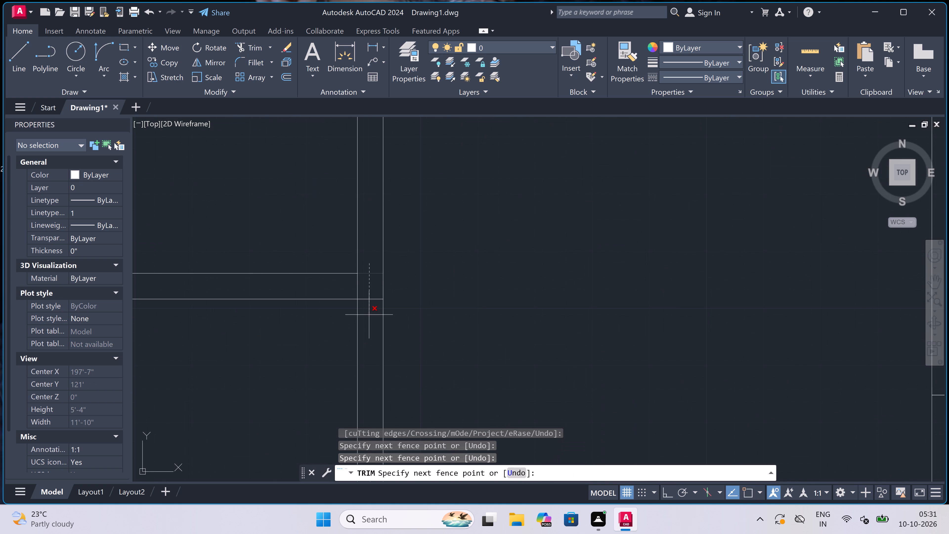
left_click(369, 315)
scroll(364, 286, "up", 3)
left_click(364, 283)
left_click(288, 287)
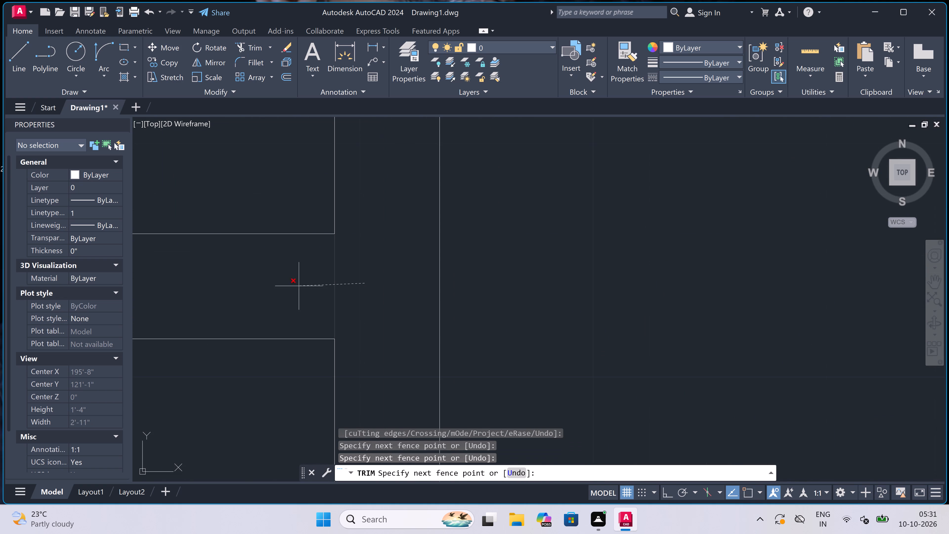
key("Escape")
Move the window in the left unit's hall a short distance down its right outer wall, towards the horizontal partition.
scroll(346, 284, "down", 10)
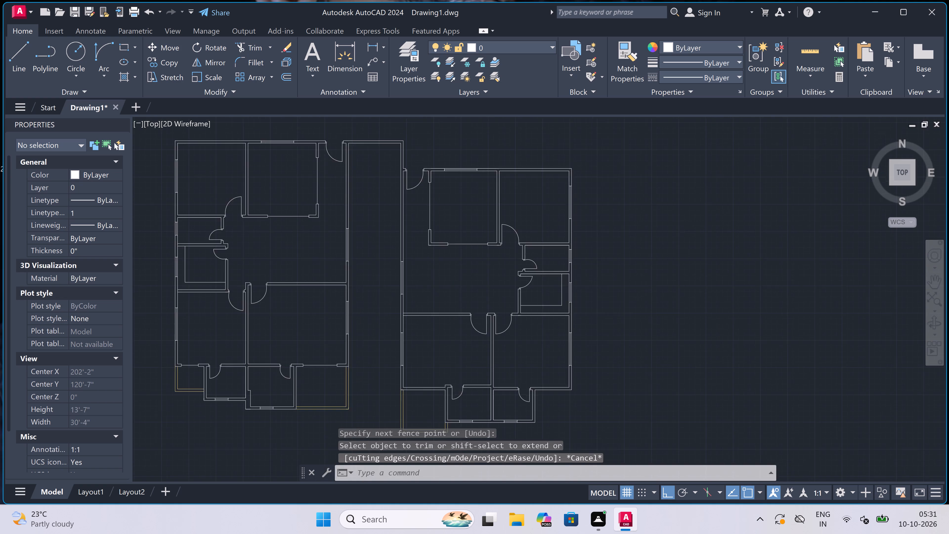
scroll(346, 284, "down", 1)
scroll(349, 264, "up", 3)
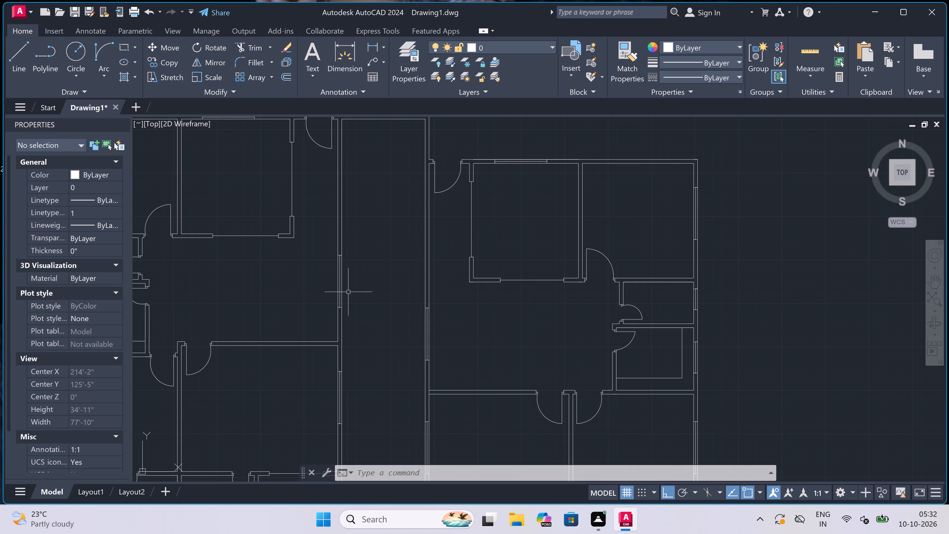
scroll(319, 269, "up", 2)
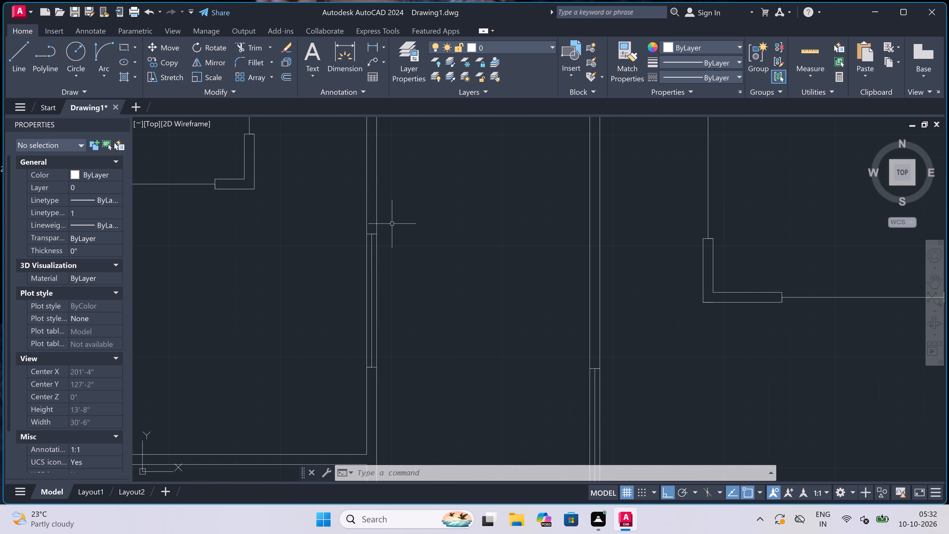
scroll(374, 233, "up", 3)
left_click(373, 221)
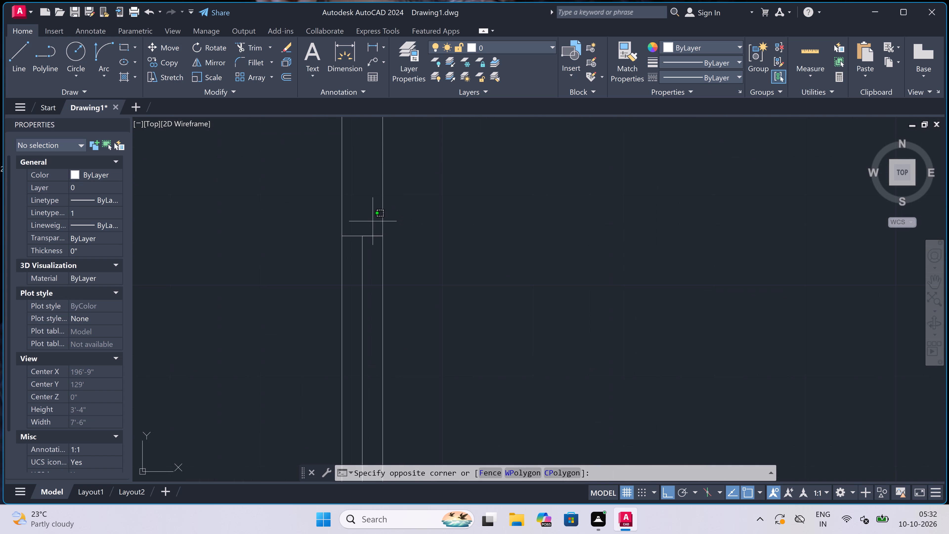
scroll(361, 252, "up", 3)
scroll(347, 276, "down", 4)
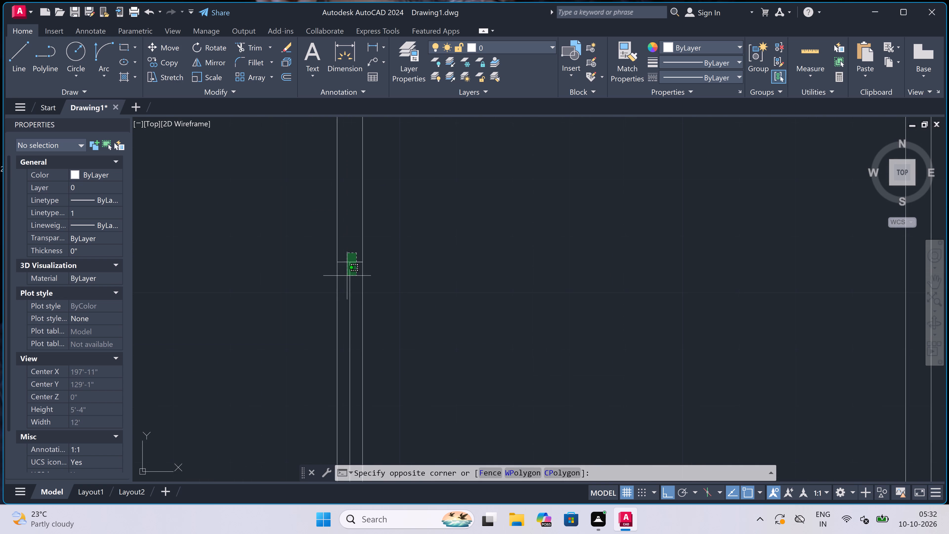
scroll(347, 276, "up", 2)
scroll(347, 276, "down", 4)
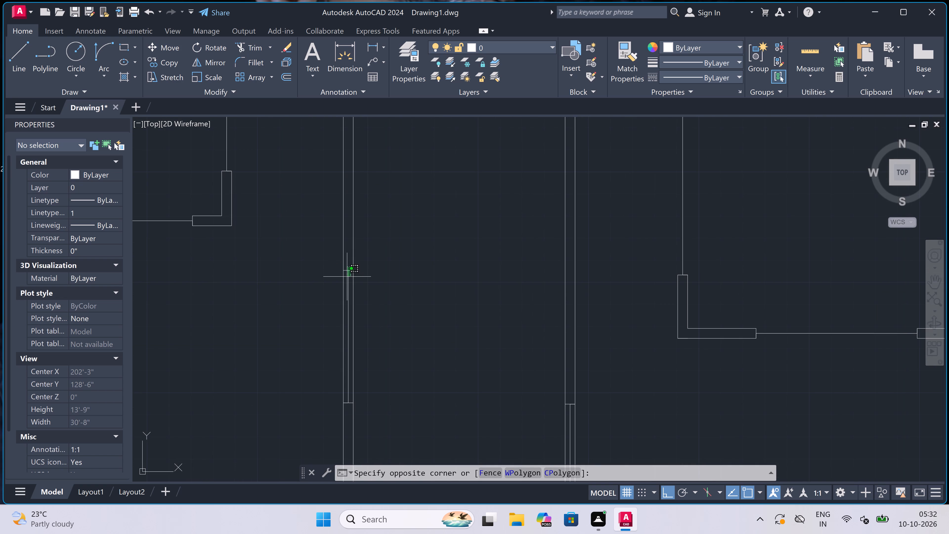
scroll(347, 415, "up", 3)
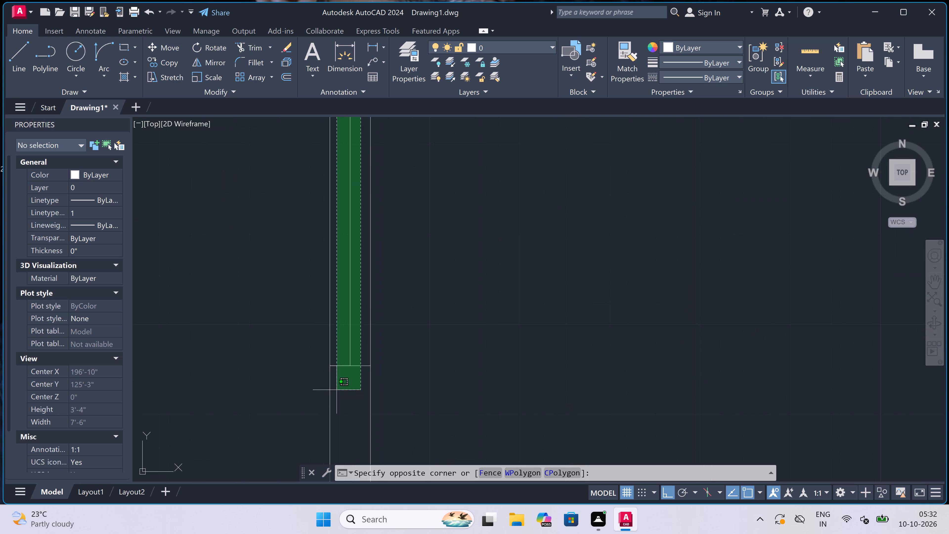
left_click(337, 390)
left_click(169, 44)
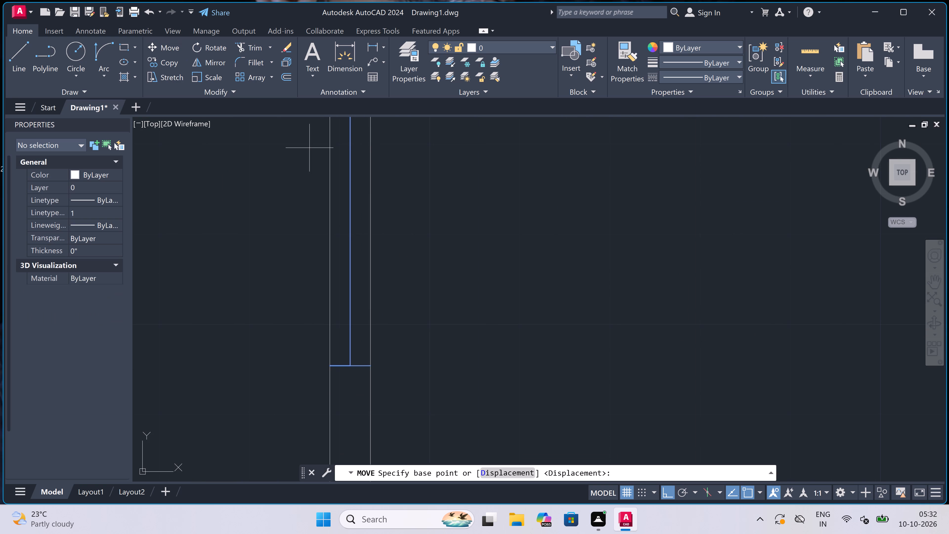
scroll(418, 279, "down", 3)
scroll(413, 318, "up", 2)
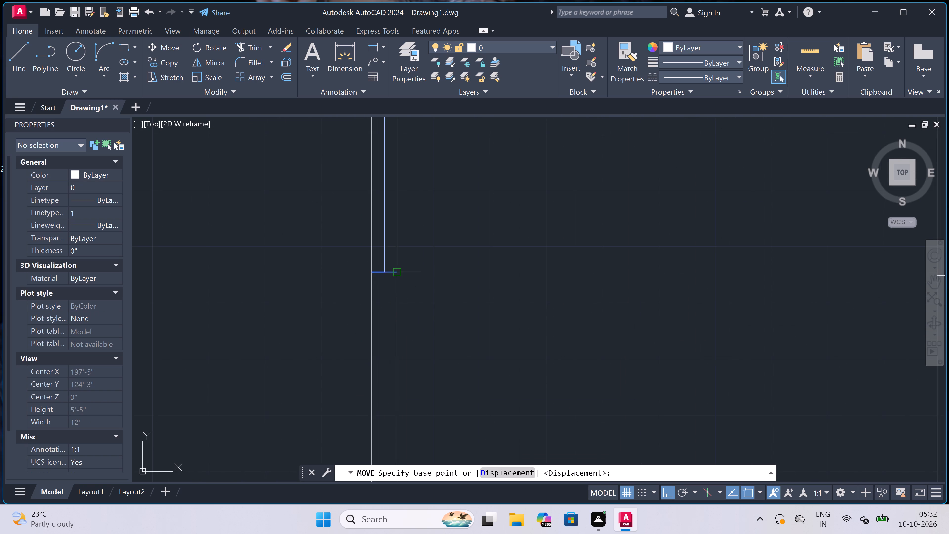
double_click(393, 276)
scroll(393, 276, "down", 2)
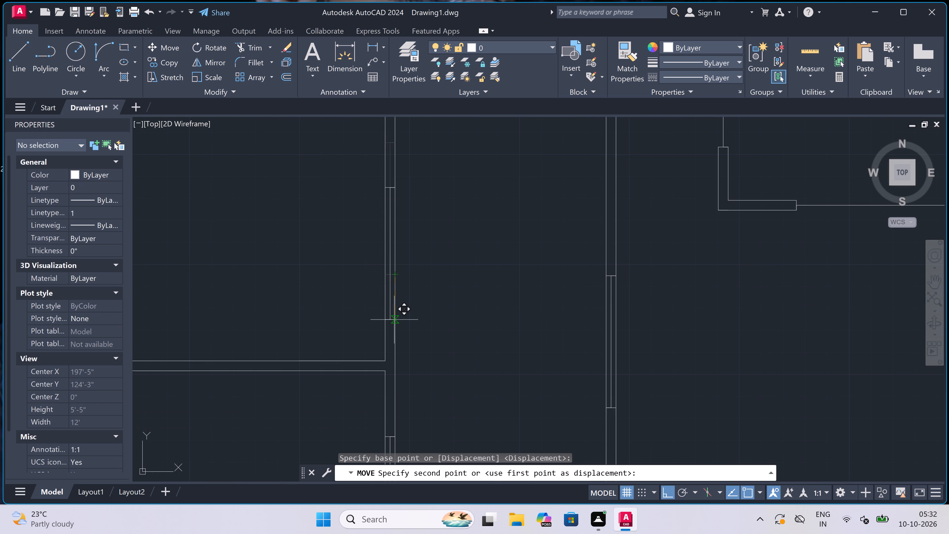
left_click(394, 330)
Draw a horizontal line across the passage between the two lower units, spanning both facing walls just above the left hall window.
scroll(404, 270, "down", 3)
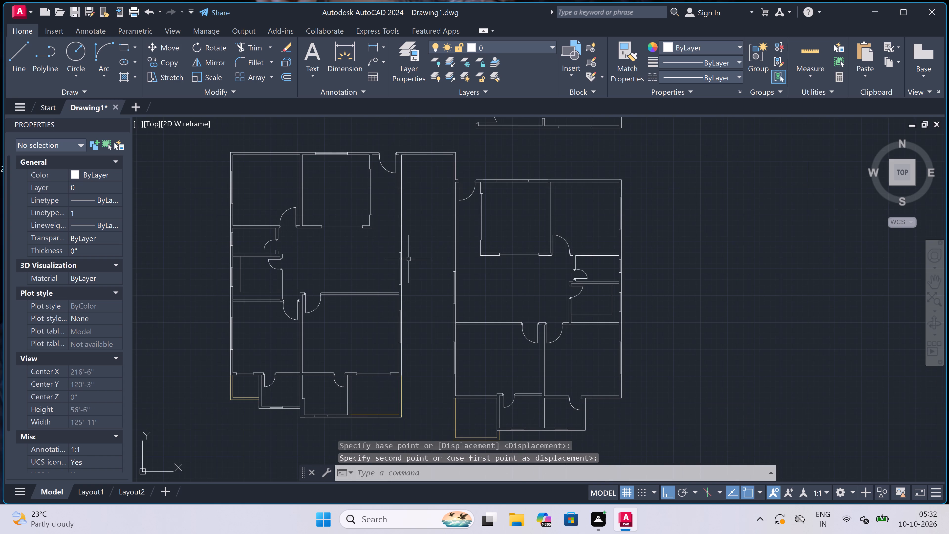
scroll(412, 231, "up", 2)
type("l")
key("space")
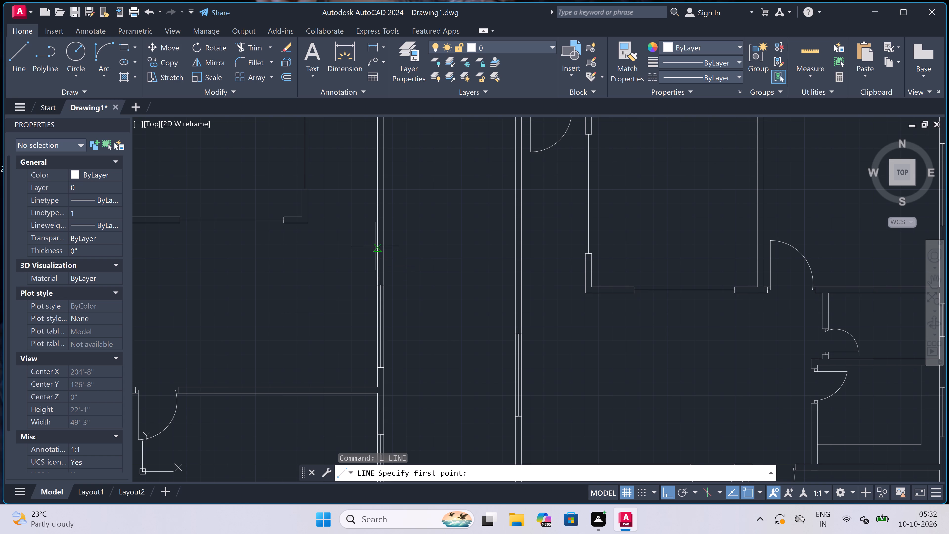
scroll(374, 243, "down", 2)
scroll(374, 243, "up", 2)
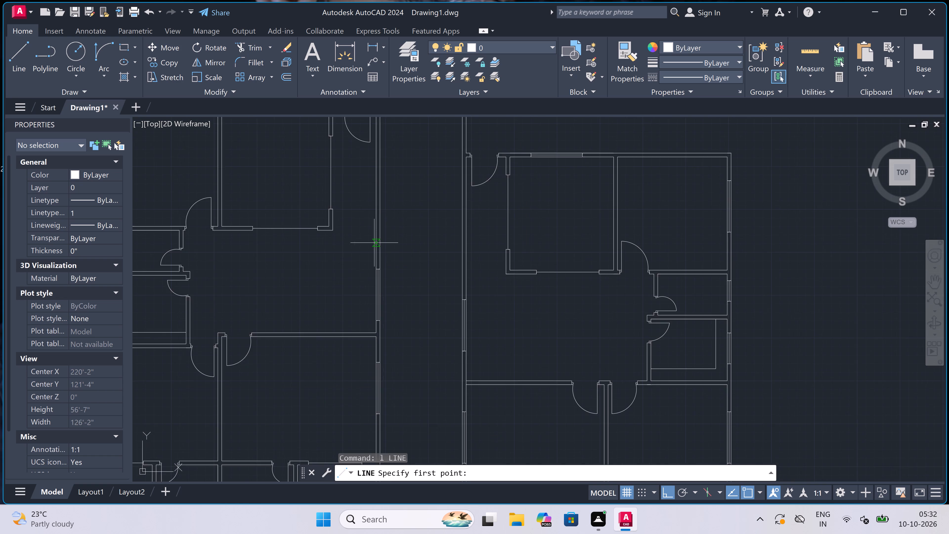
scroll(374, 243, "up", 1)
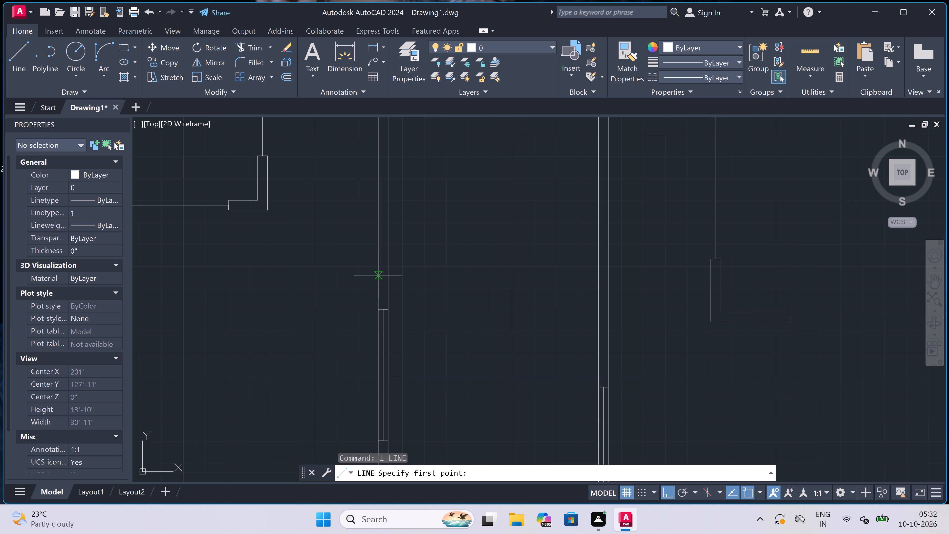
left_click(378, 276)
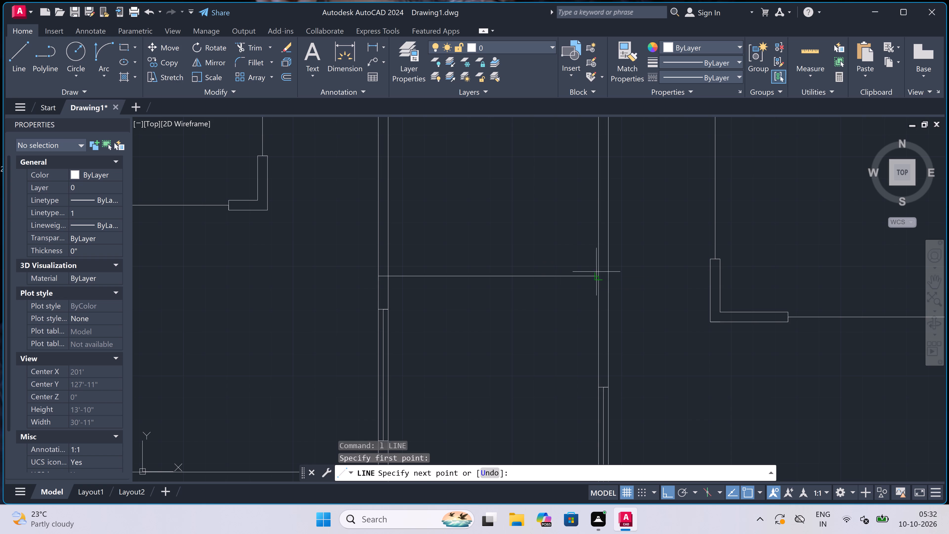
left_click(610, 275)
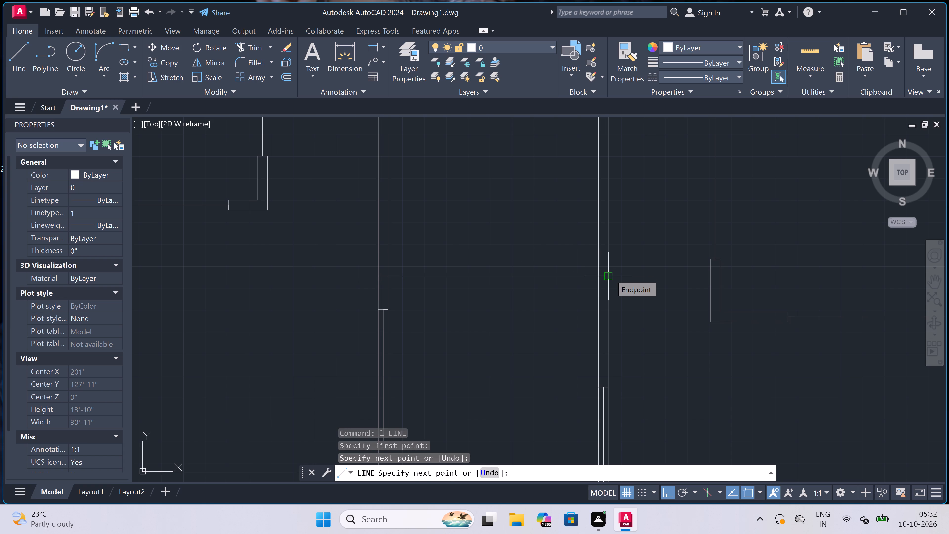
key("Escape")
Trim the part of the horizontal line that crosses the open passage, keeping the short segments inside the two walls.
key("t")
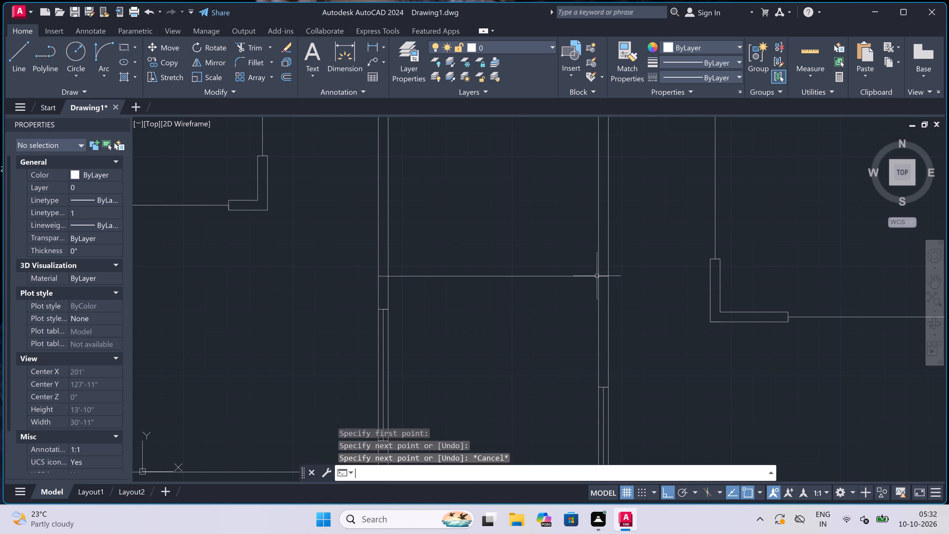
key("r")
key("space")
left_click(524, 253)
left_click(517, 319)
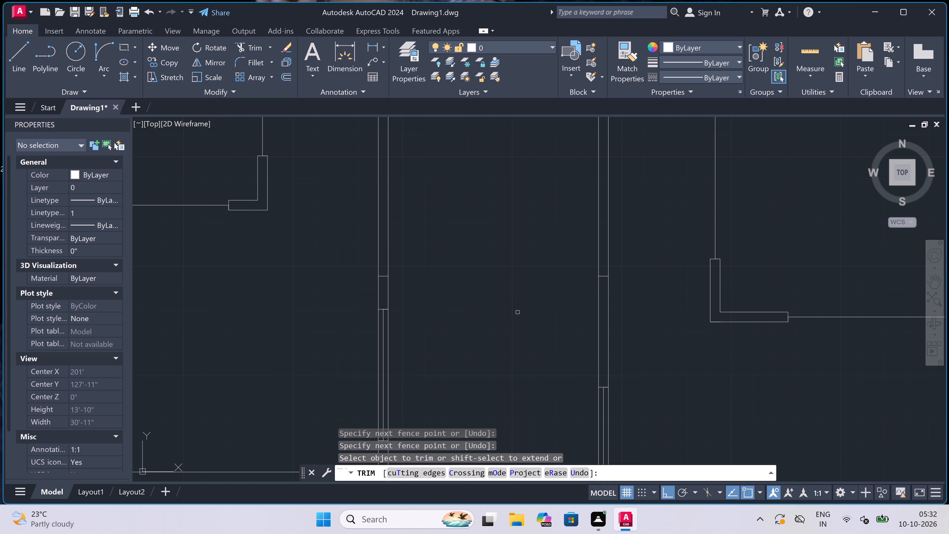
key("Escape")
Draw a horizontal line across the passage between the lower units, from wall to wall, a short distance below its top wall.
scroll(479, 303, "down", 3)
scroll(486, 274, "up", 2)
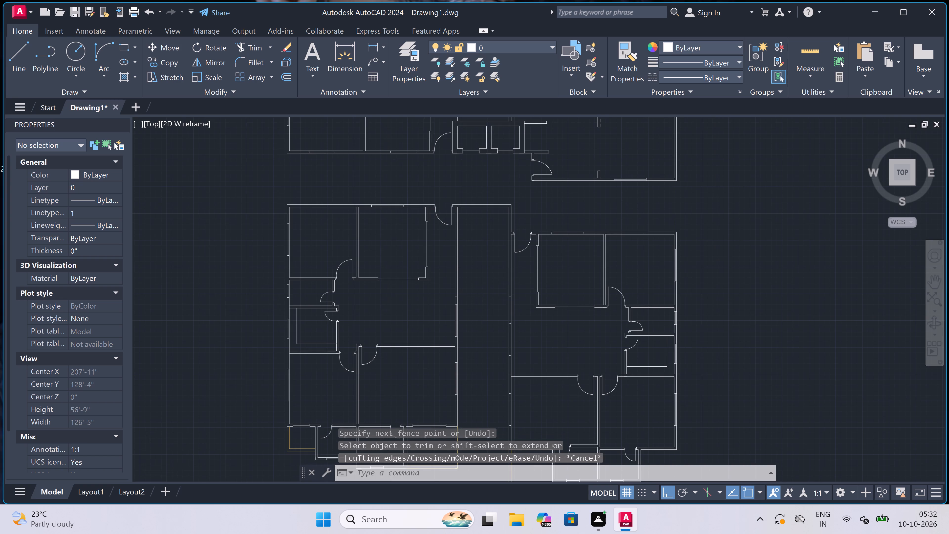
type("l")
key("space")
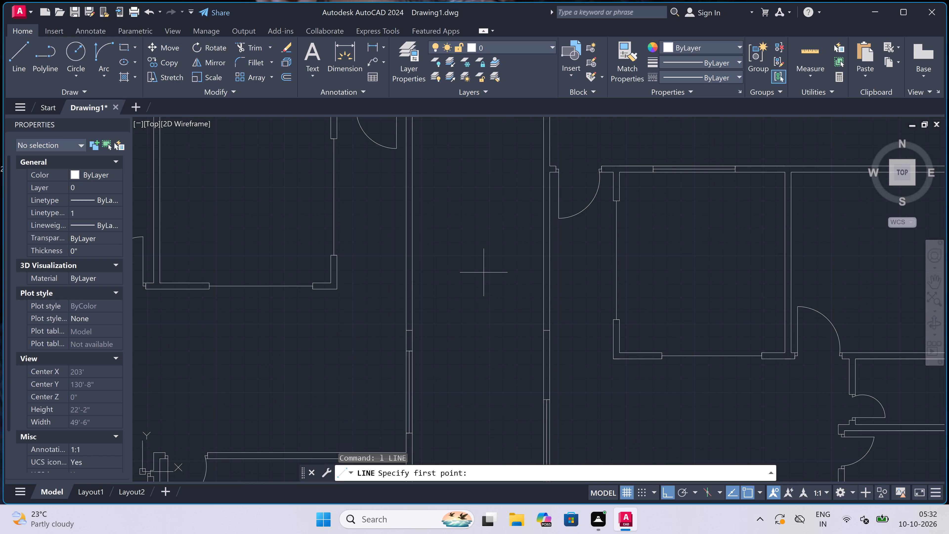
scroll(478, 268, "down", 1)
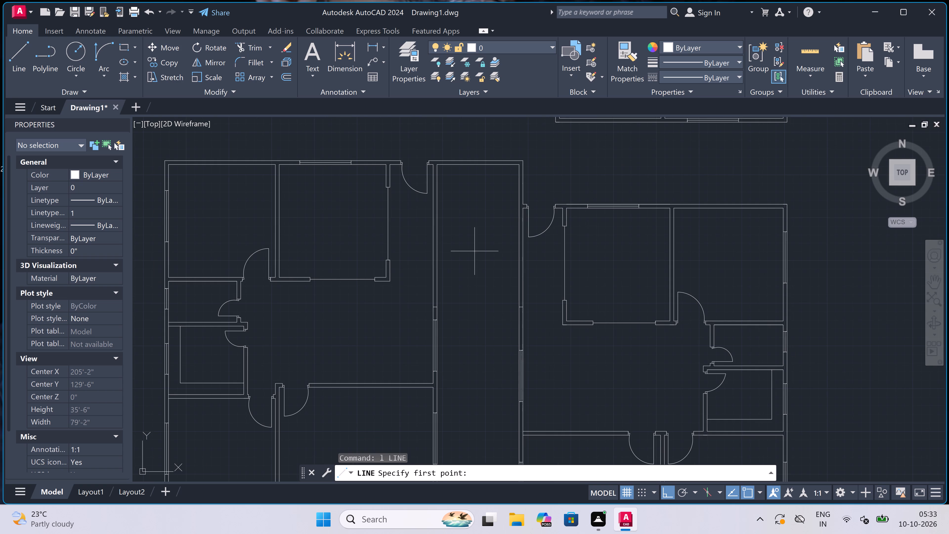
scroll(478, 157, "up", 2)
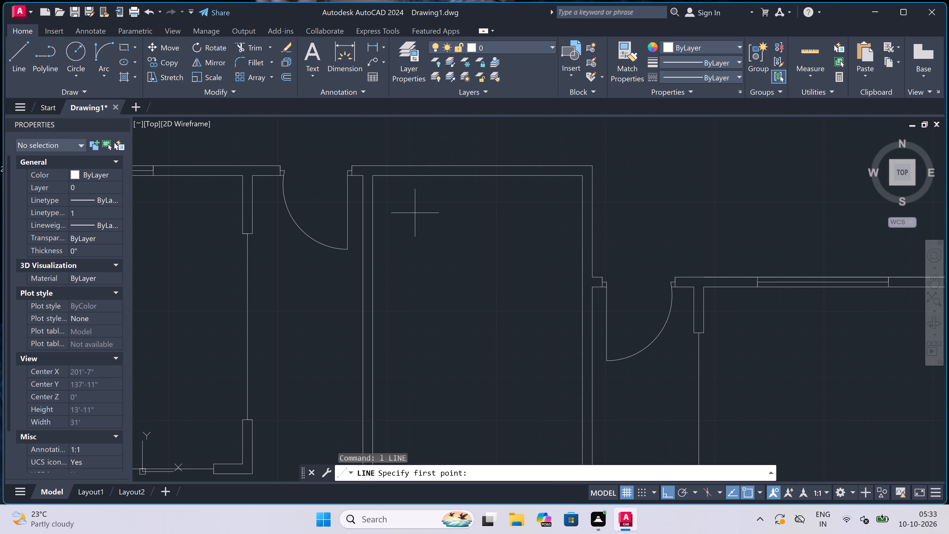
left_click(372, 255)
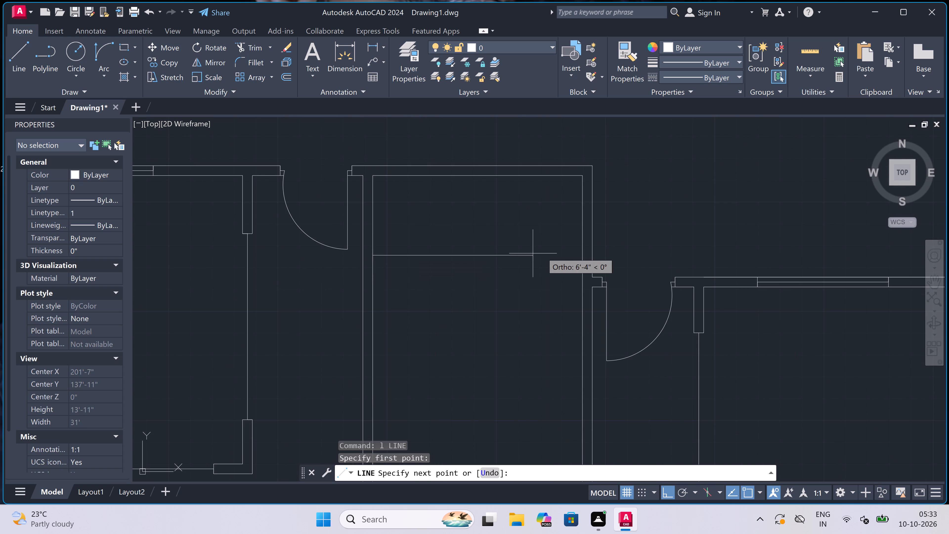
left_click(583, 252)
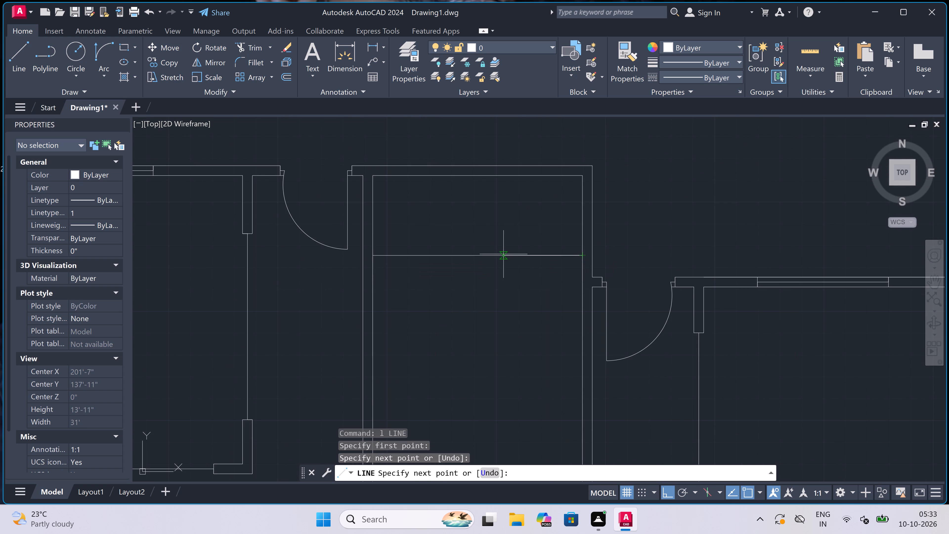
Draw a vertical centre line down the passage from the midpoint of the new horizontal line.
left_click(474, 253)
scroll(474, 253, "down", 3)
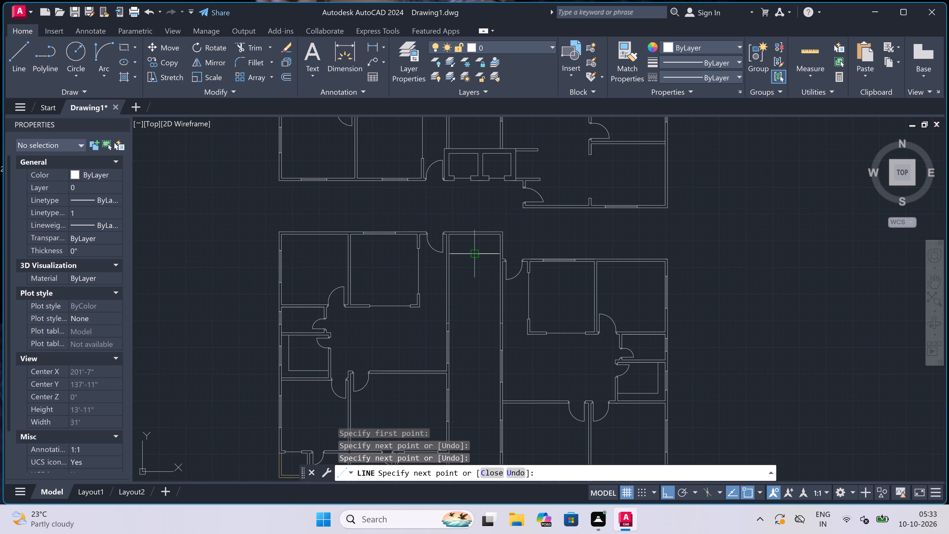
scroll(476, 317, "up", 2)
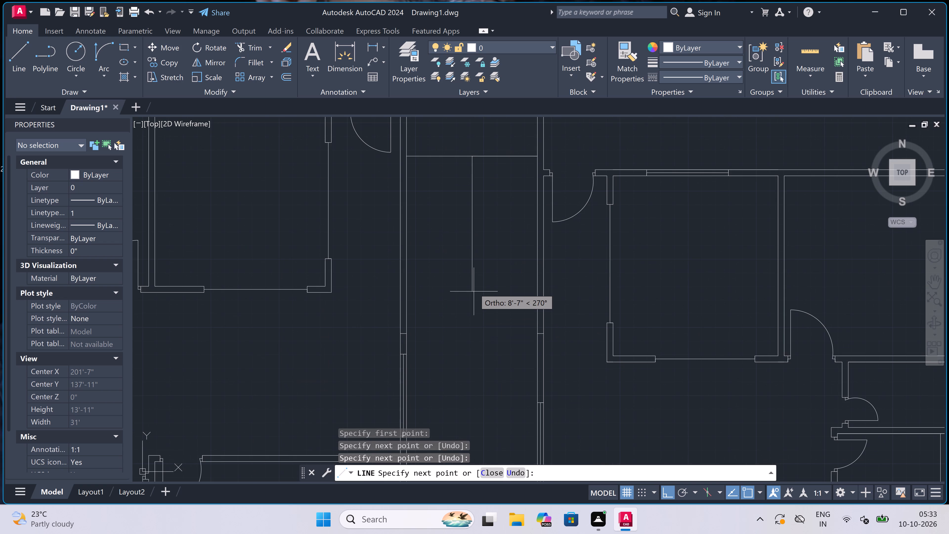
left_click(473, 280)
key("Escape")
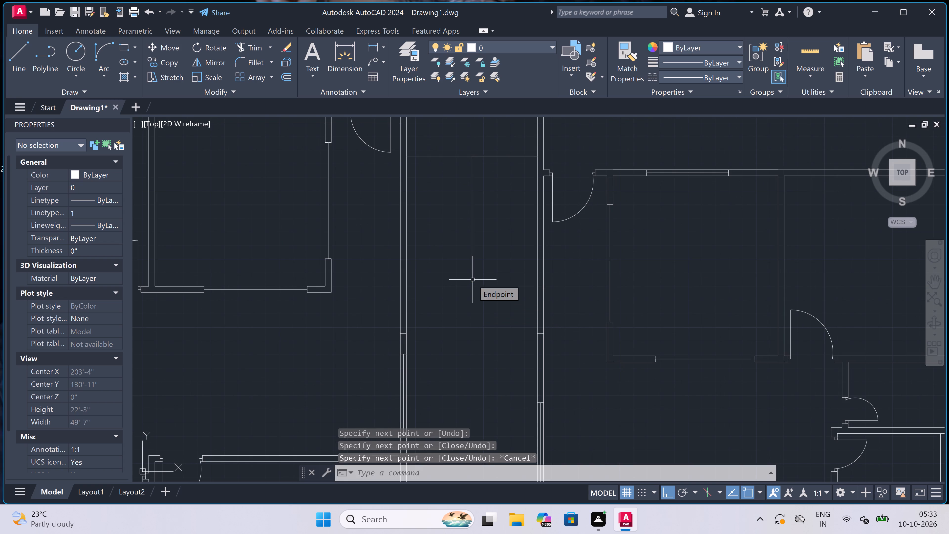
Offset the horizontal line downward ten times at 9" spacing to form the stair treads along the centre line.
type("o")
key("space")
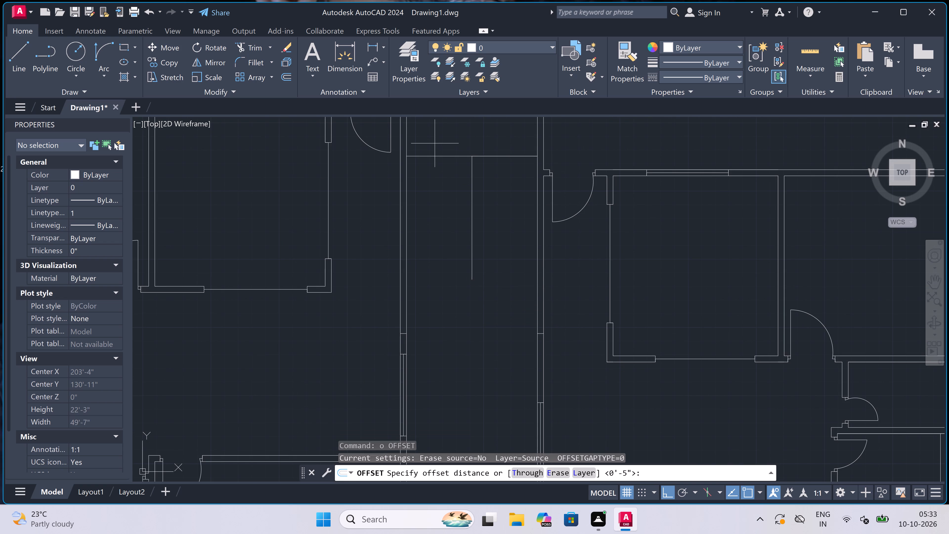
left_click(437, 154)
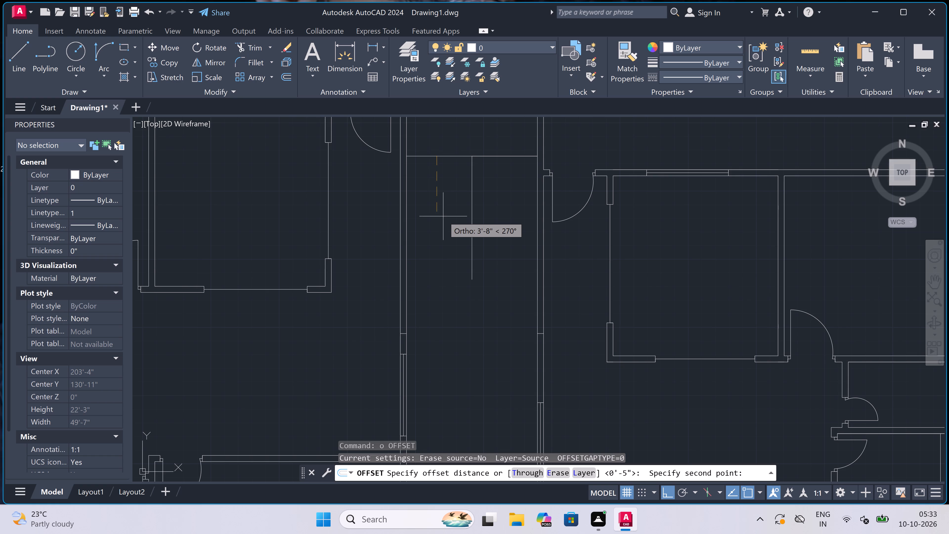
key("9")
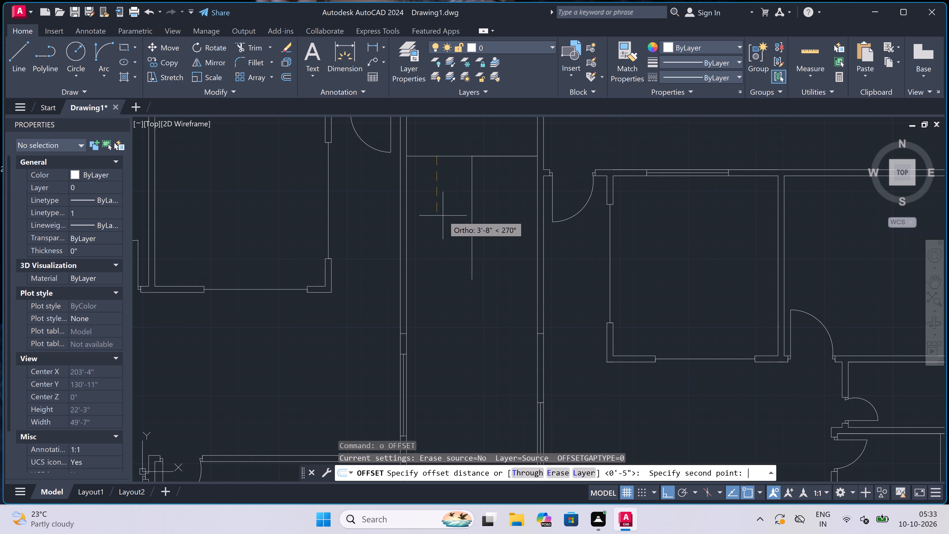
type("\"")
key("space")
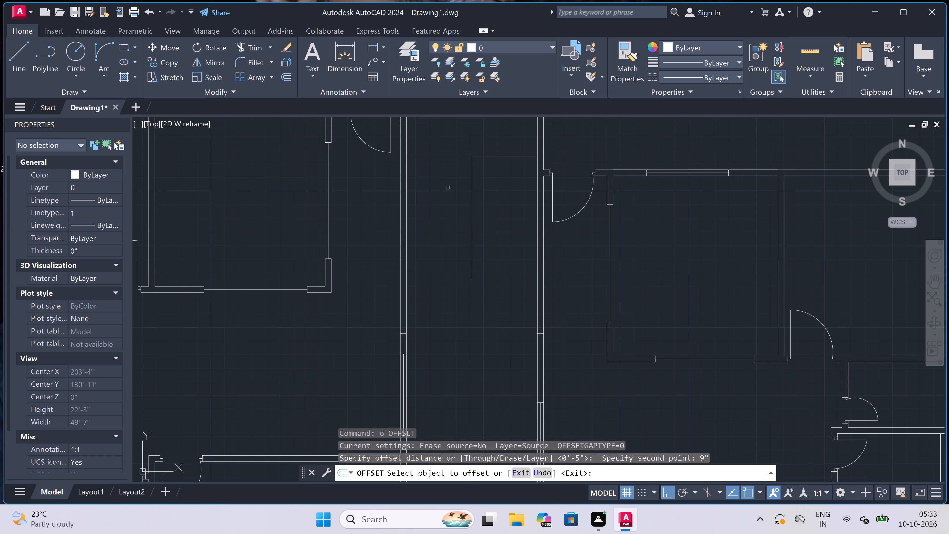
left_click(452, 156)
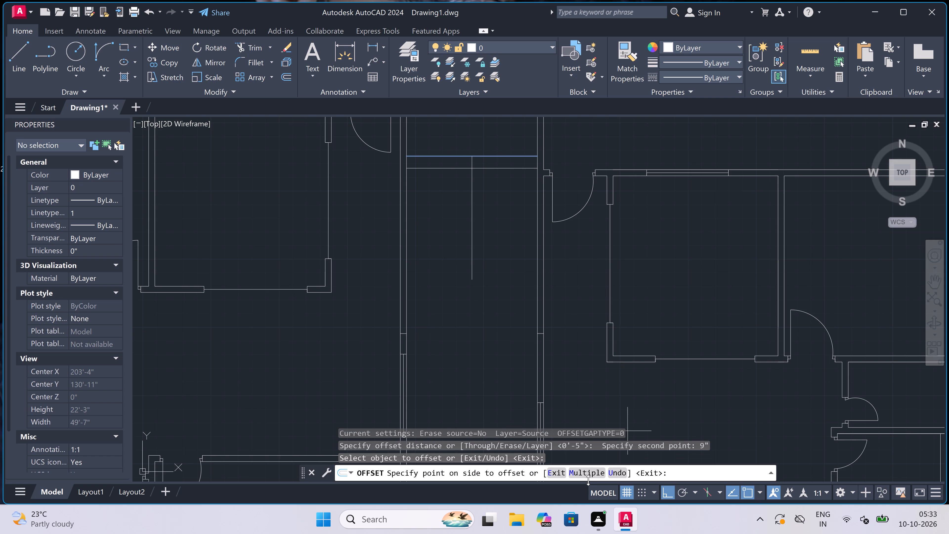
left_click(584, 468)
scroll(479, 247, "down", 2)
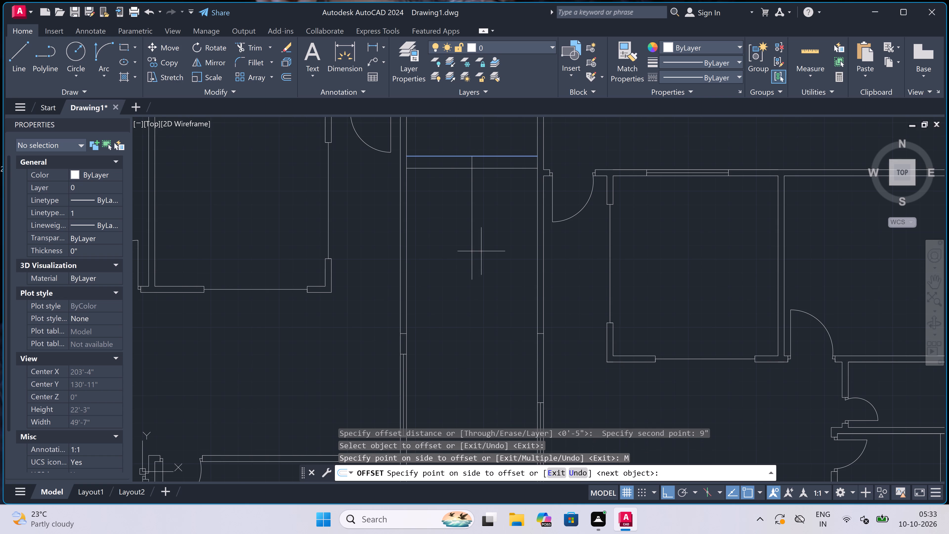
scroll(464, 267, "up", 1)
triple_click(464, 267)
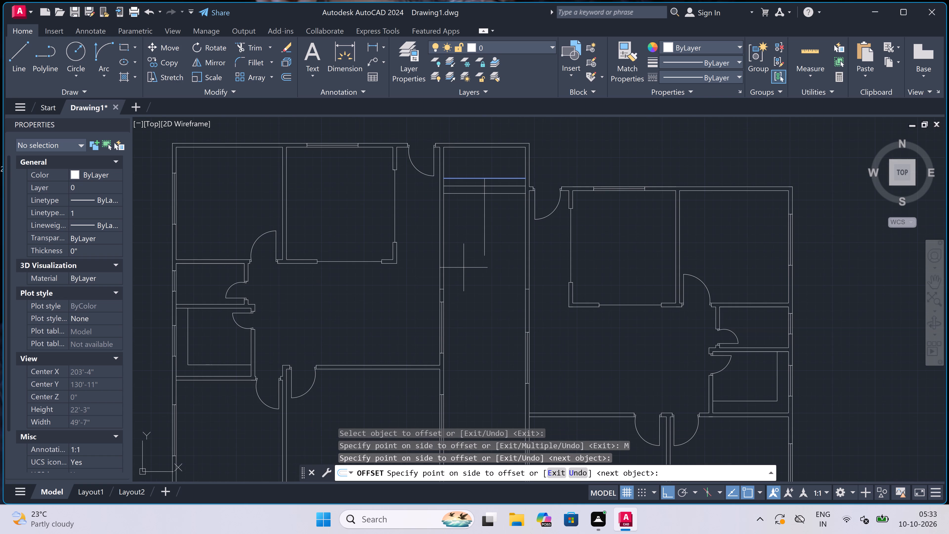
scroll(464, 267, "up", 1)
triple_click(464, 267)
left_click(467, 268)
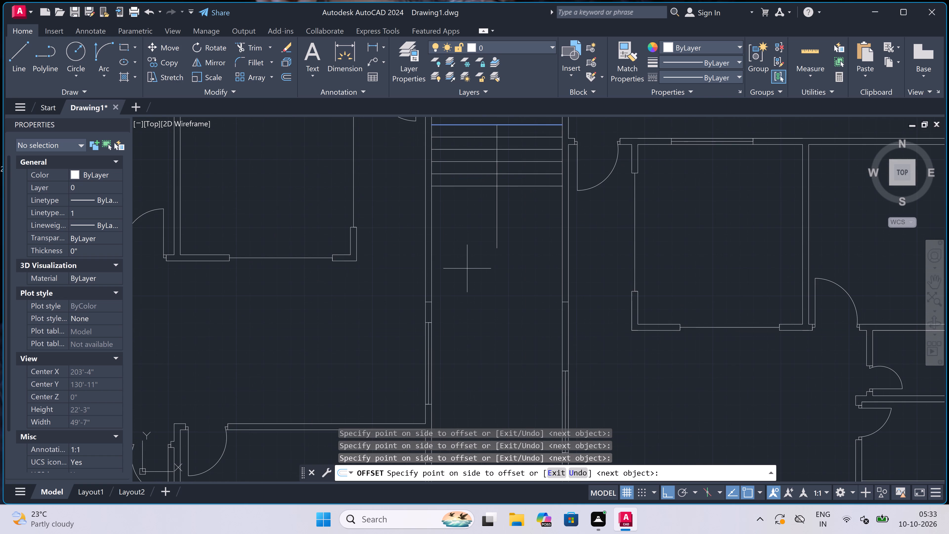
left_click(472, 275)
double_click(474, 276)
left_click(474, 279)
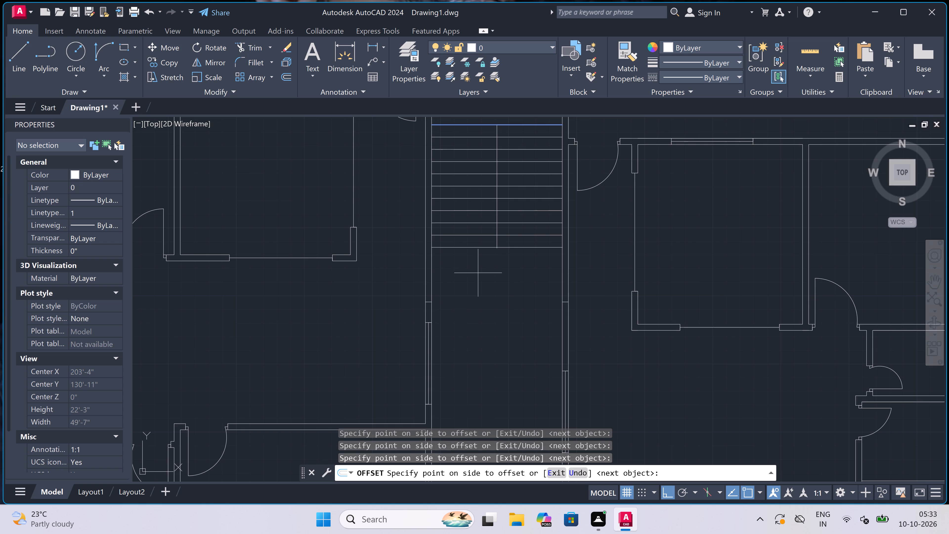
left_click(480, 269)
key("Escape")
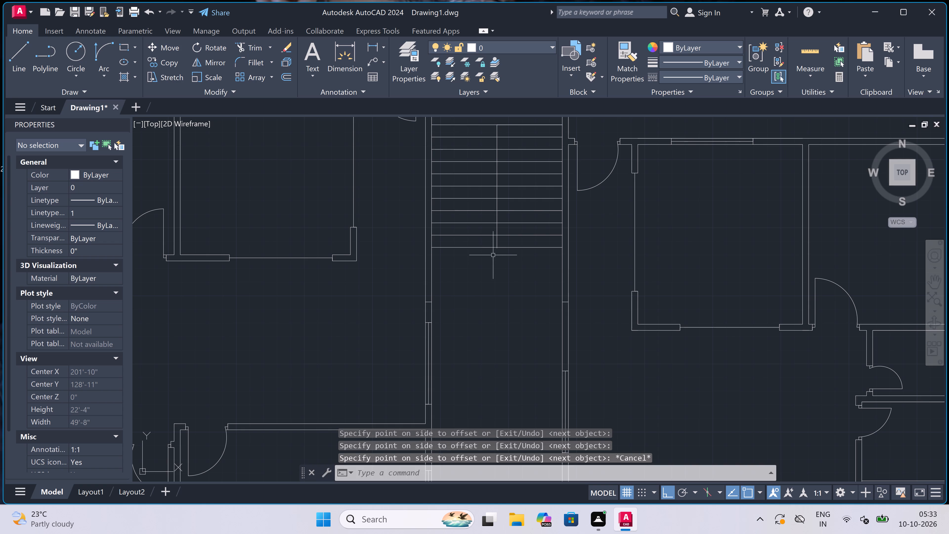
Trim the end of the stair's centre line that projects below the lowest tread.
scroll(503, 243, "up", 3)
scroll(489, 261, "up", 4)
scroll(399, 269, "up", 1)
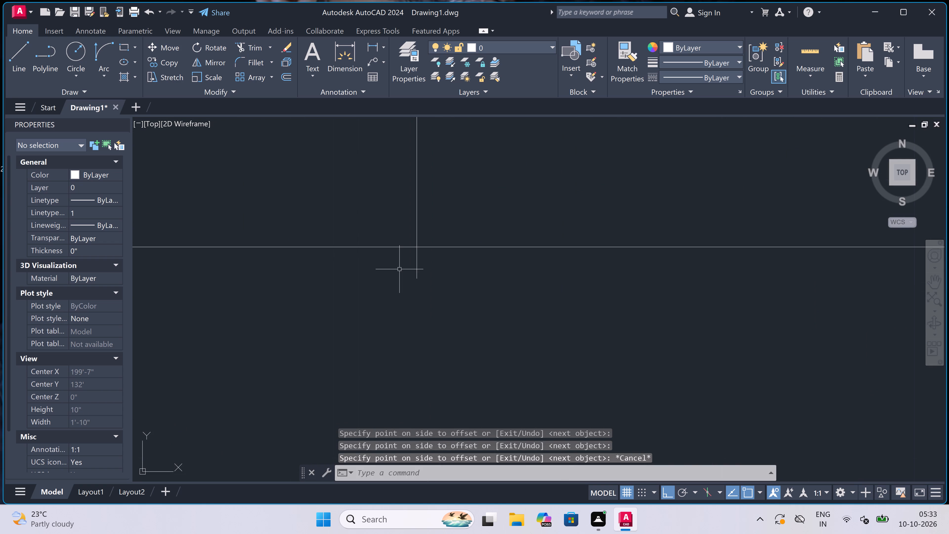
type("tr")
key("space")
scroll(410, 265, "up", 1)
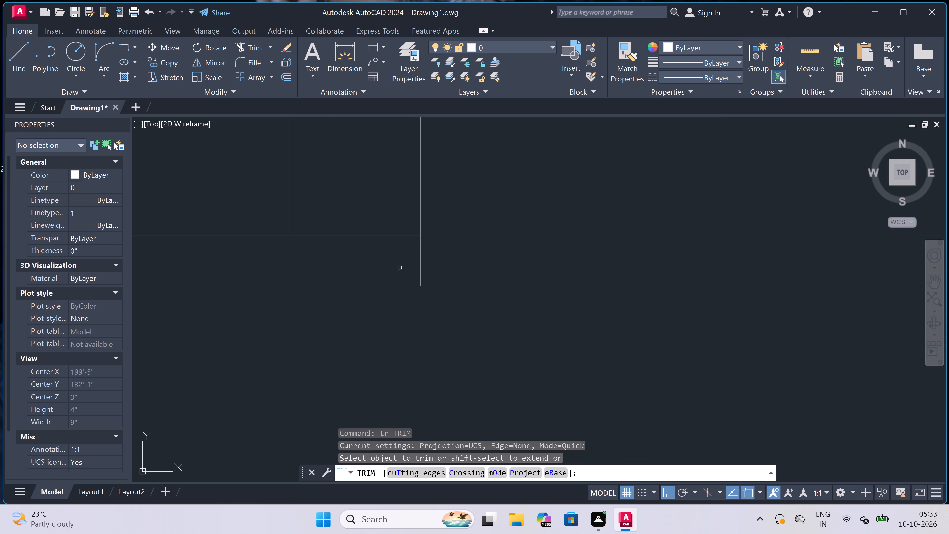
left_click(400, 268)
left_click(471, 262)
key("Escape")
Draw the left door jamb across the stairwell's top wall, with a 2" inward offset from its midpoint and a 3' leaf line downward.
scroll(427, 261, "down", 5)
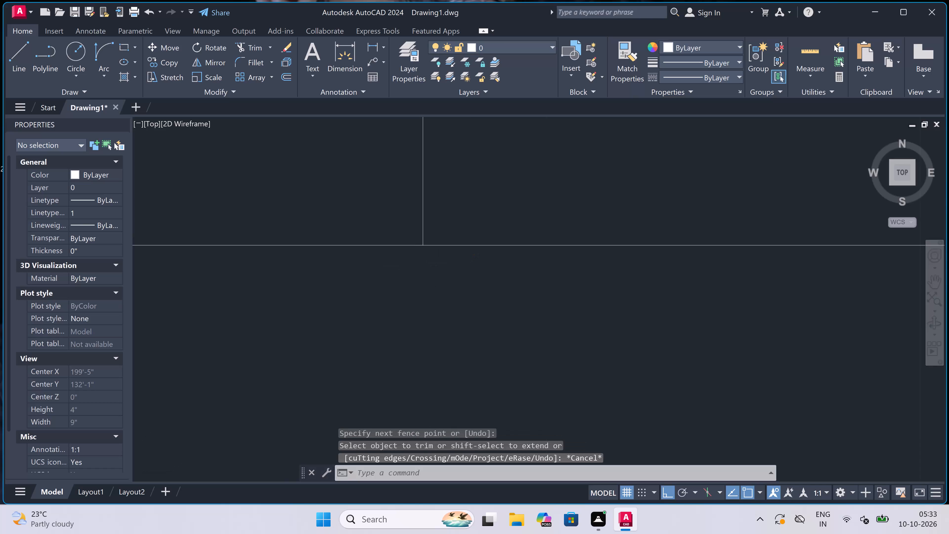
scroll(426, 261, "down", 9)
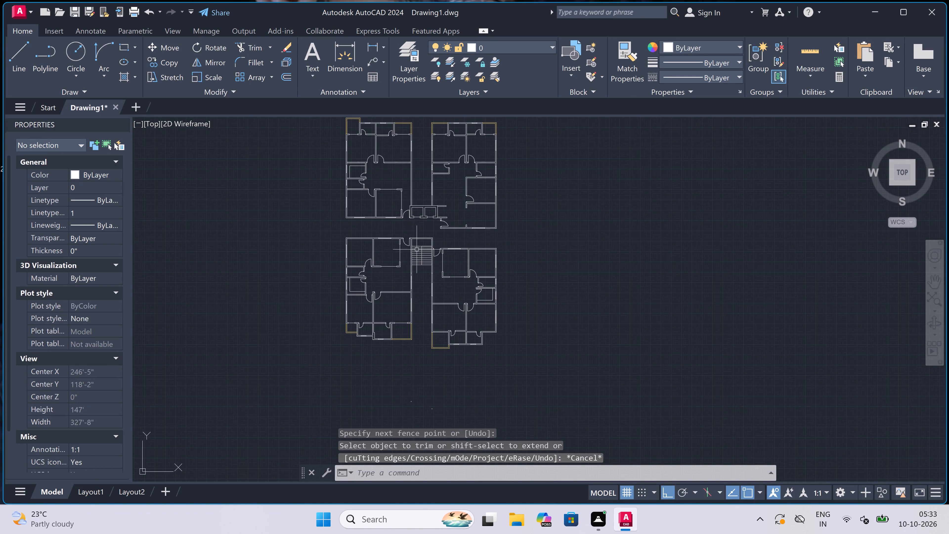
scroll(419, 239, "up", 5)
scroll(447, 223, "up", 1)
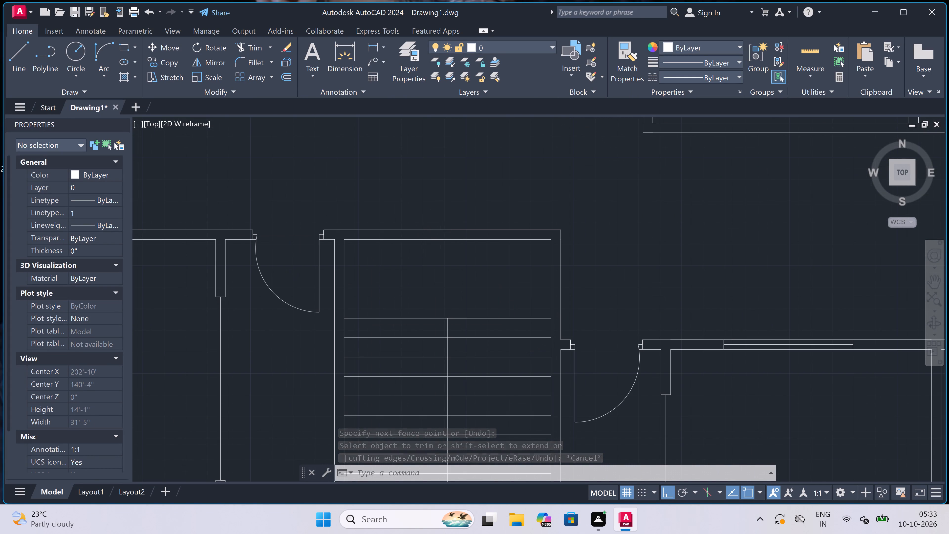
type("l")
key("space")
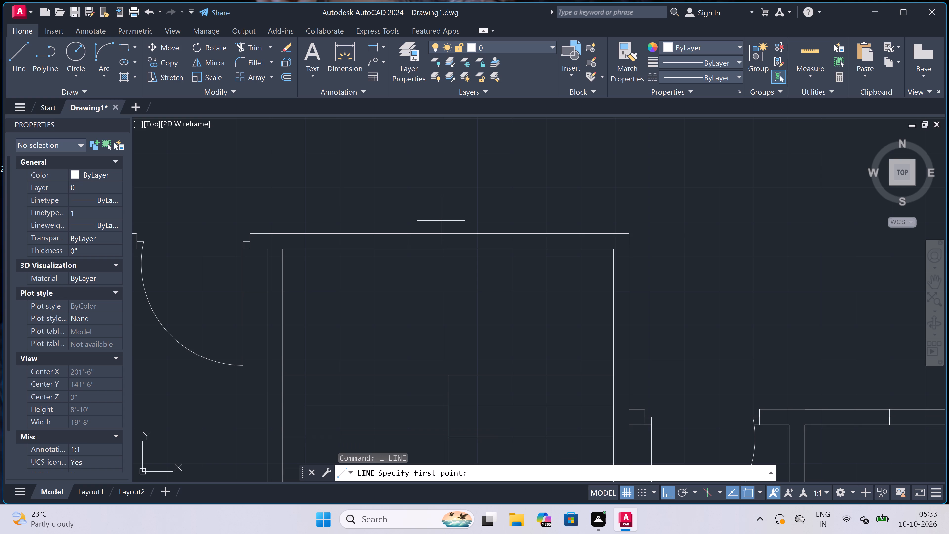
scroll(432, 241, "up", 1)
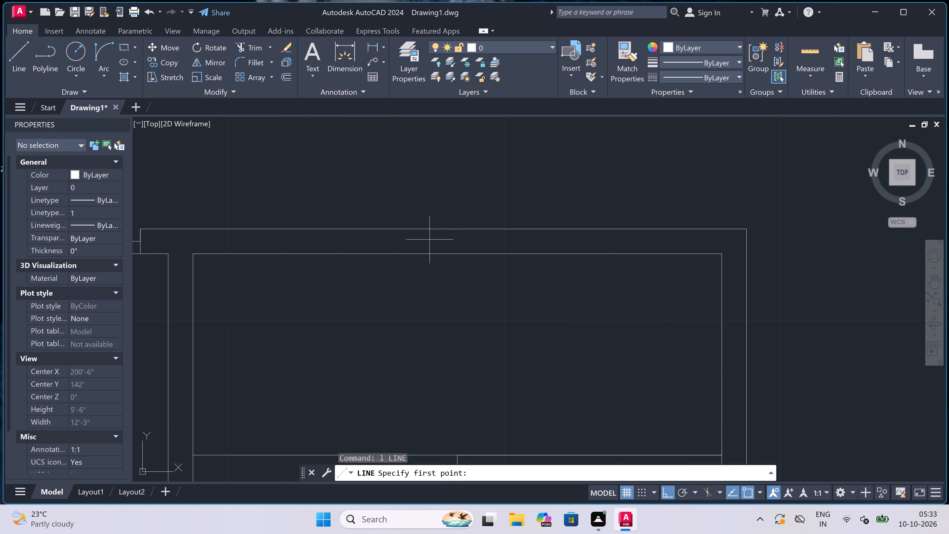
left_click(315, 231)
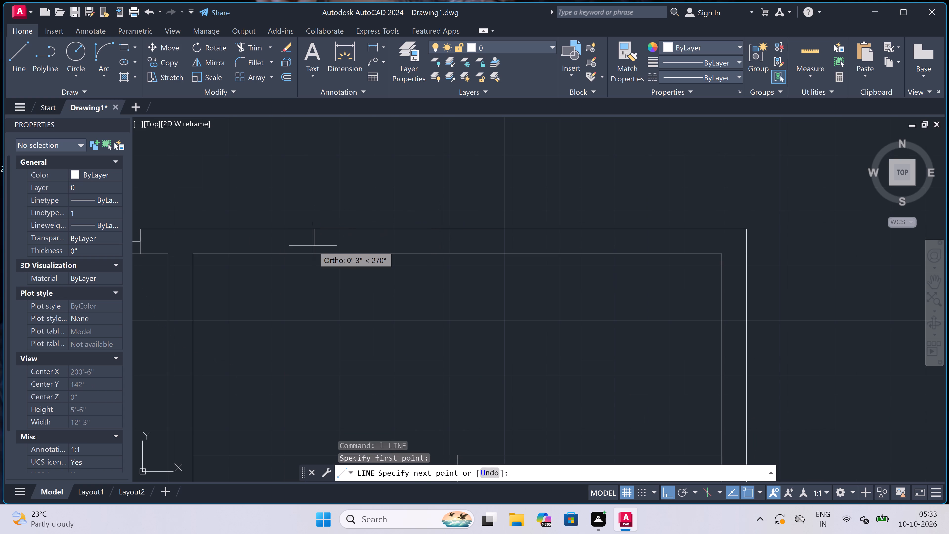
left_click(313, 249)
left_click(313, 239)
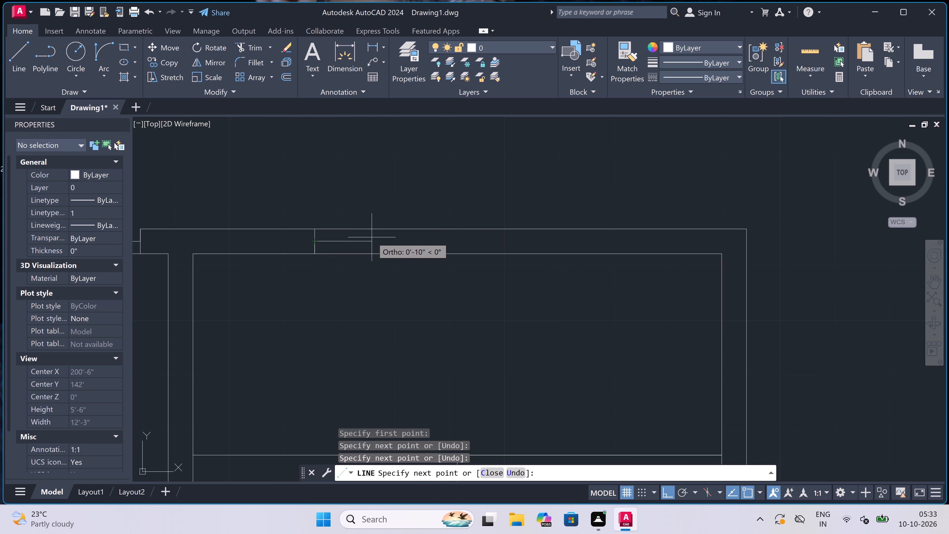
type("2\"")
key("space")
key("3")
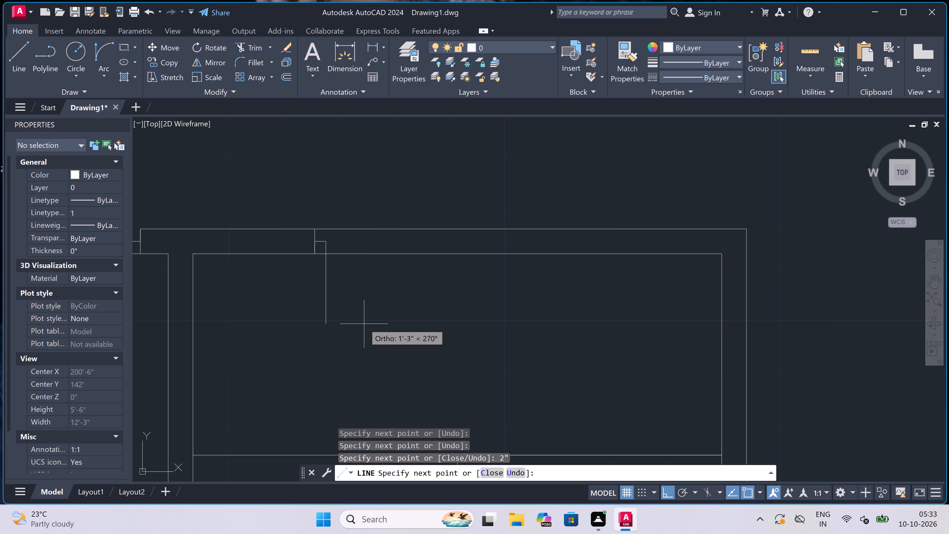
type("'")
key("space")
key("Escape")
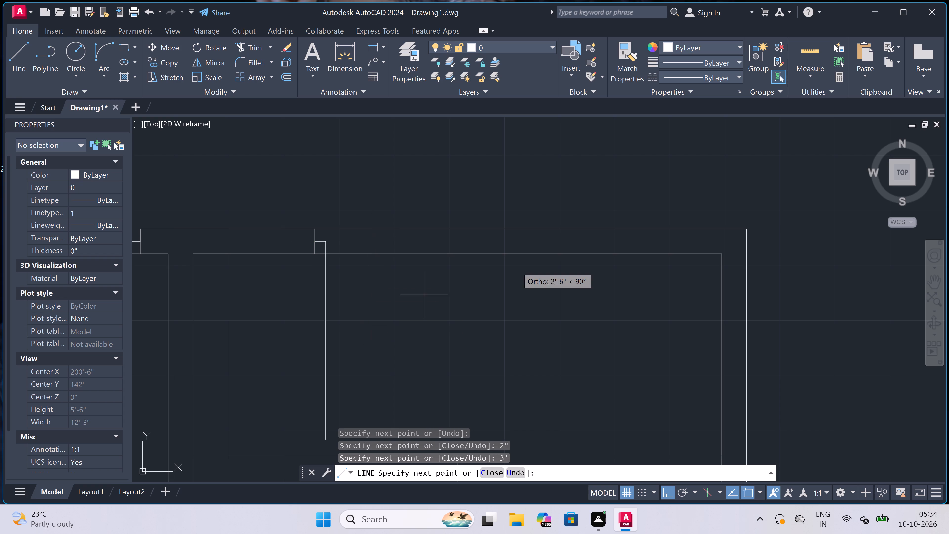
Draw the matching right jamb across the stairwell's top wall, with a 2" inward offset from its midpoint and a 3' leaf line downward.
key("space")
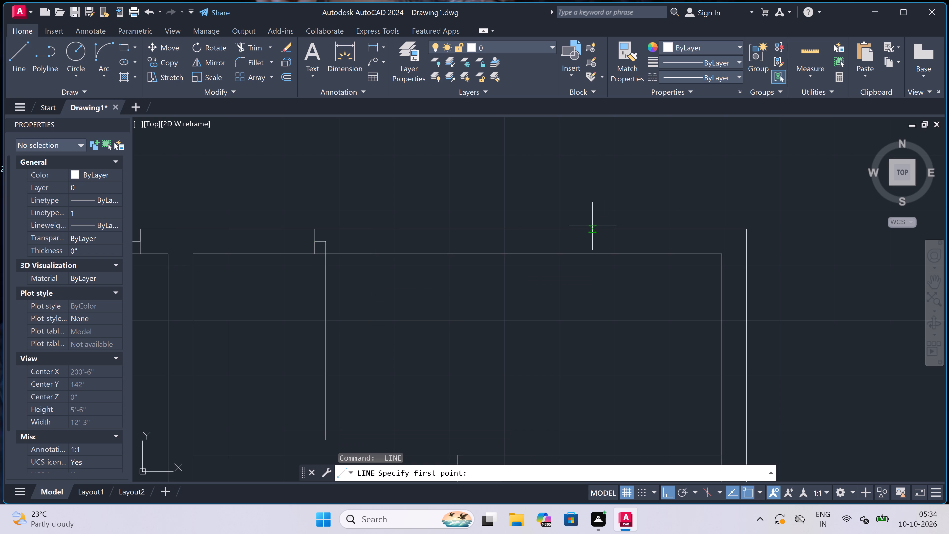
left_click(584, 229)
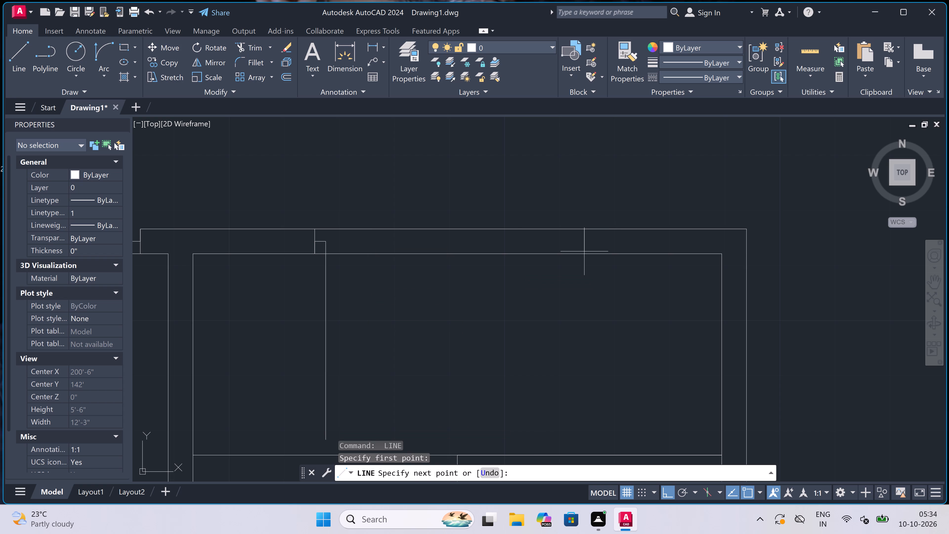
left_click(584, 253)
left_click(583, 243)
type("2\"")
key("space")
key("3")
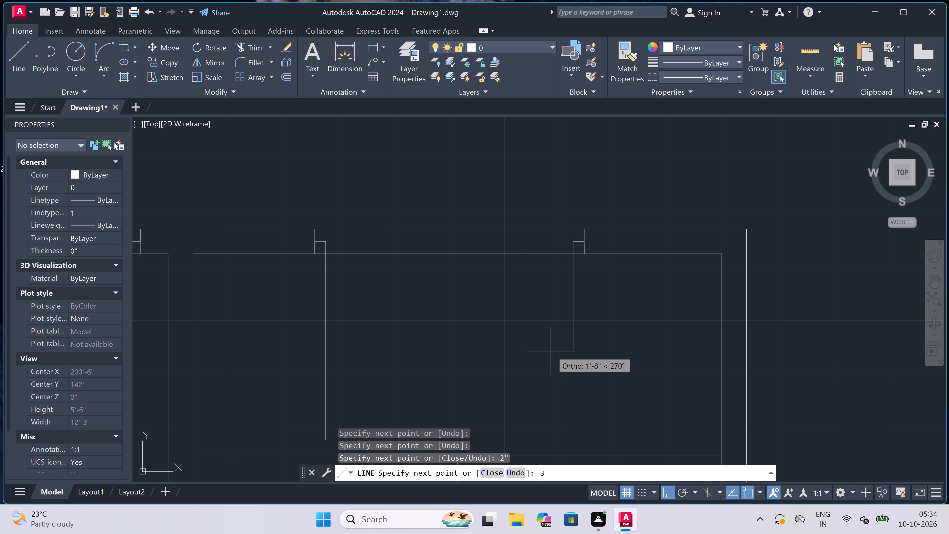
key("apostrophe")
key("space")
key("Escape")
Draw a short vertical reference line downward from the centre of the double-door opening on the stairwell top wall's inner line.
key("space")
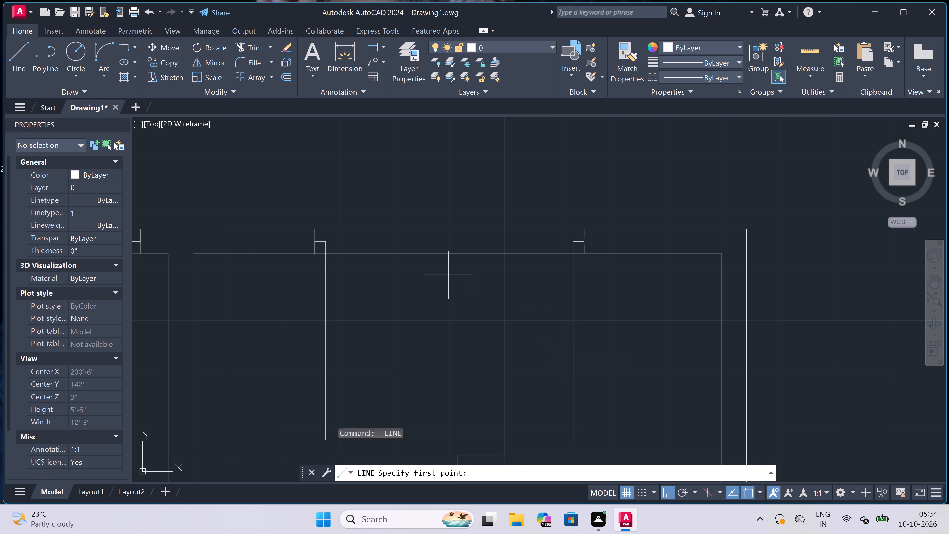
scroll(448, 274, "down", 1)
scroll(449, 267, "up", 1)
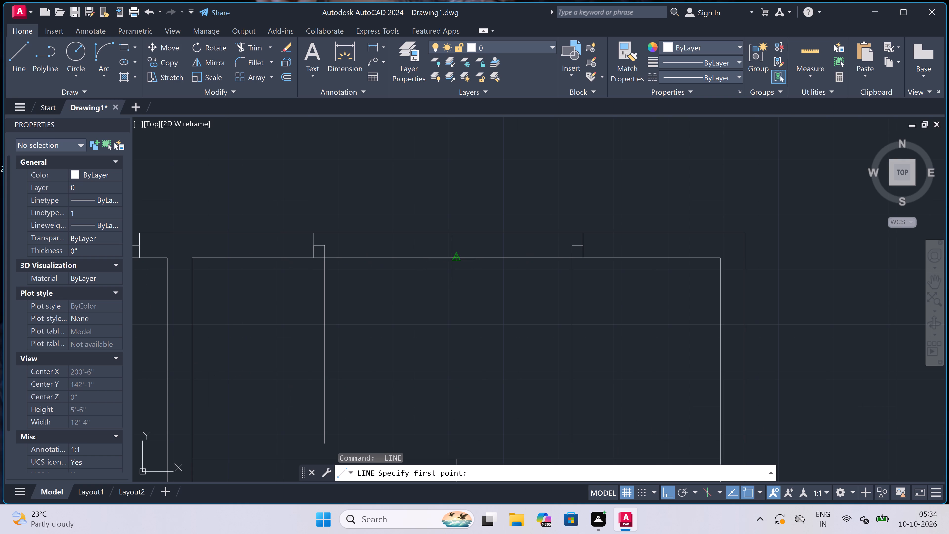
left_click(450, 257)
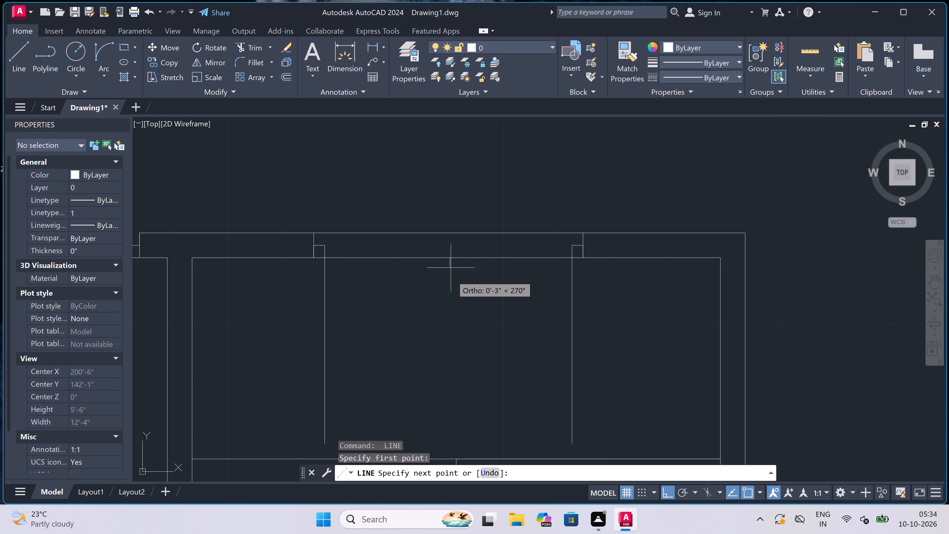
left_click(452, 276)
key("Escape")
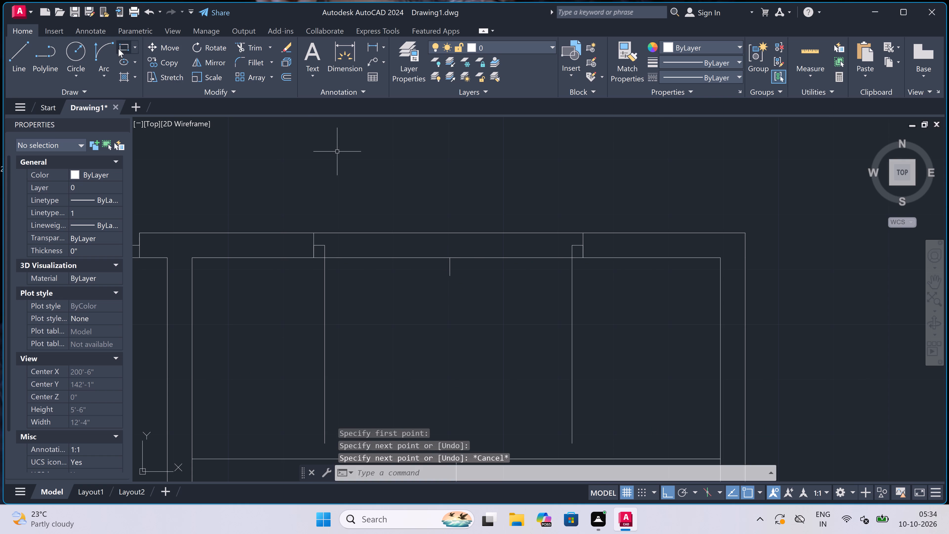
Draw the left door swing arc from the lower end of the left leaf to the top of the centre reference line.
left_click(108, 48)
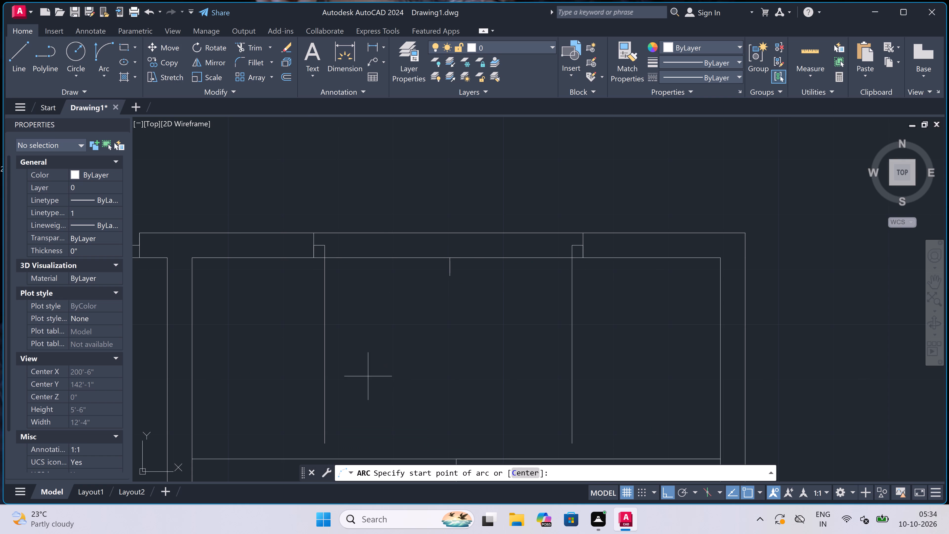
left_click(325, 440)
left_click(449, 259)
left_click(500, 332)
Draw the right door swing arc from the right leaf's lower end through the reference line's top to a point above the wall.
key("space")
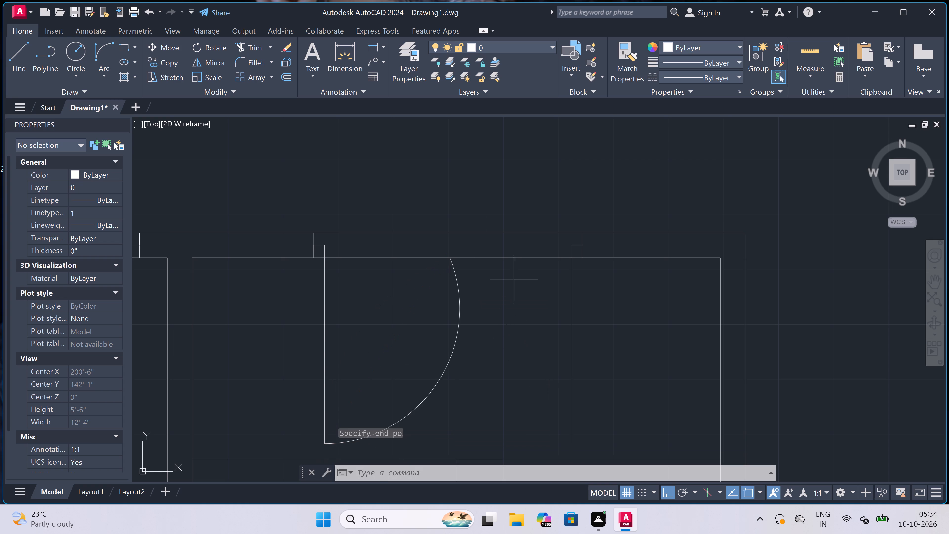
scroll(476, 224, "down", 2)
scroll(492, 303, "up", 2)
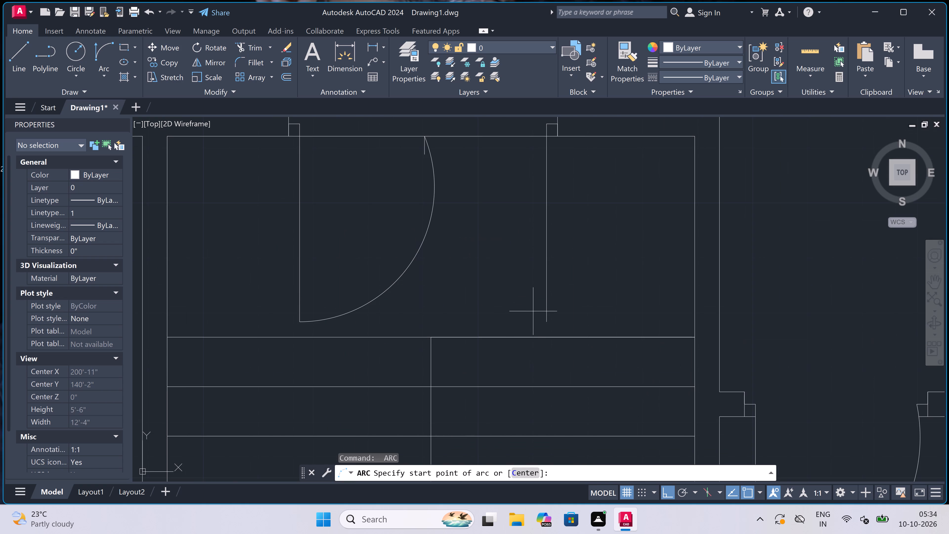
left_click(546, 322)
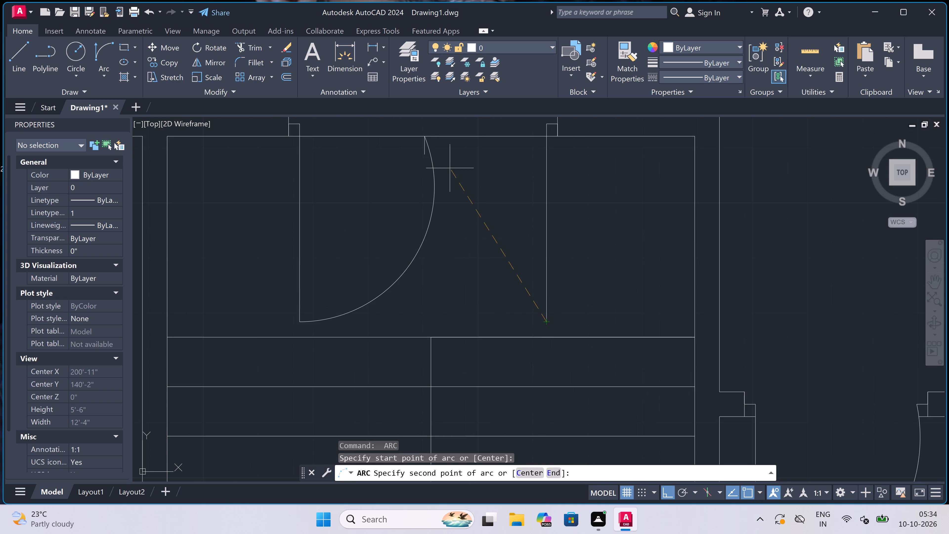
left_click(425, 137)
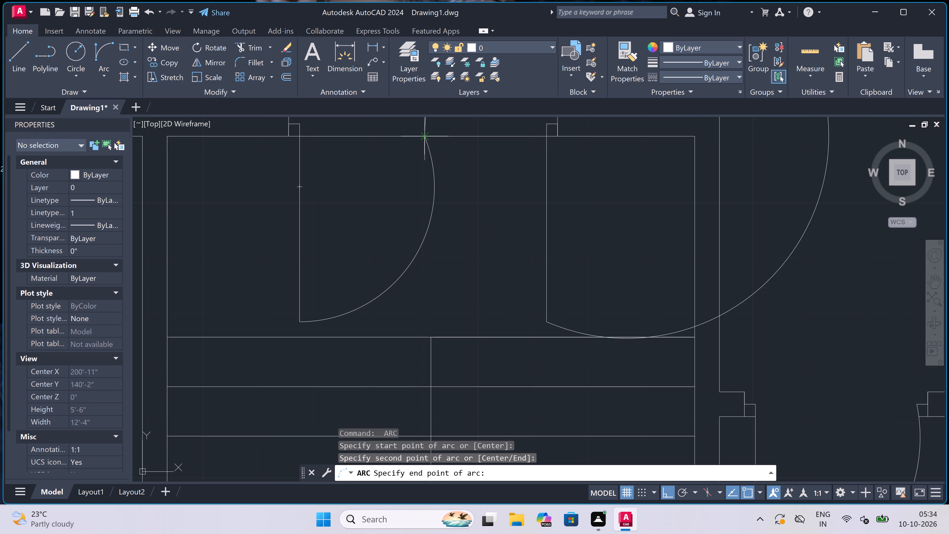
scroll(388, 160, "down", 4)
scroll(390, 136, "up", 3)
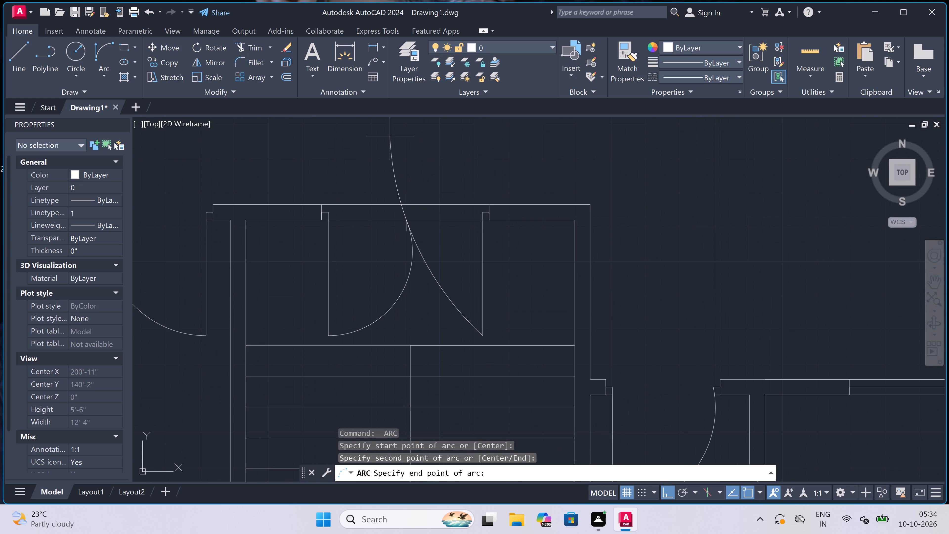
left_click(459, 157)
Trim the swing arcs above their crossing point and cut away the wall lines between the two door jambs.
key("t")
key("r")
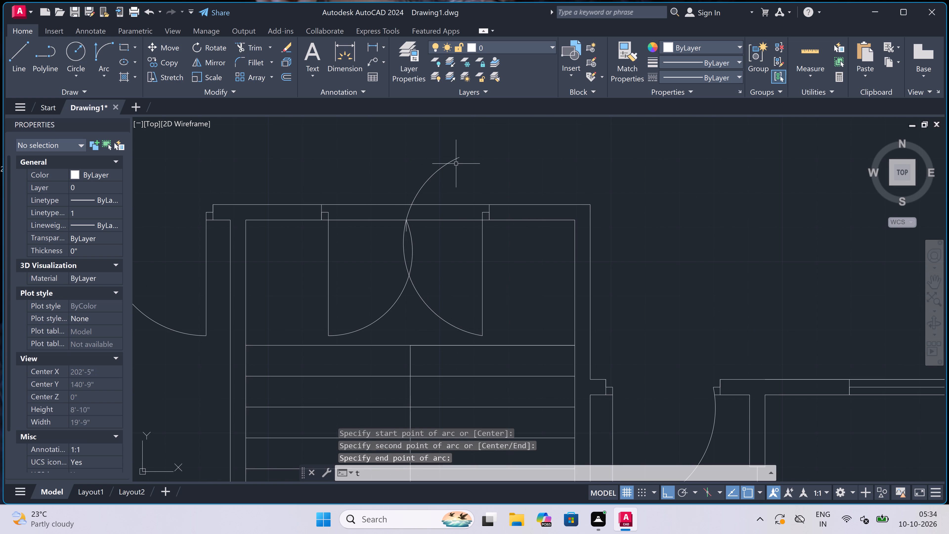
key("space")
left_click(428, 250)
left_click(373, 250)
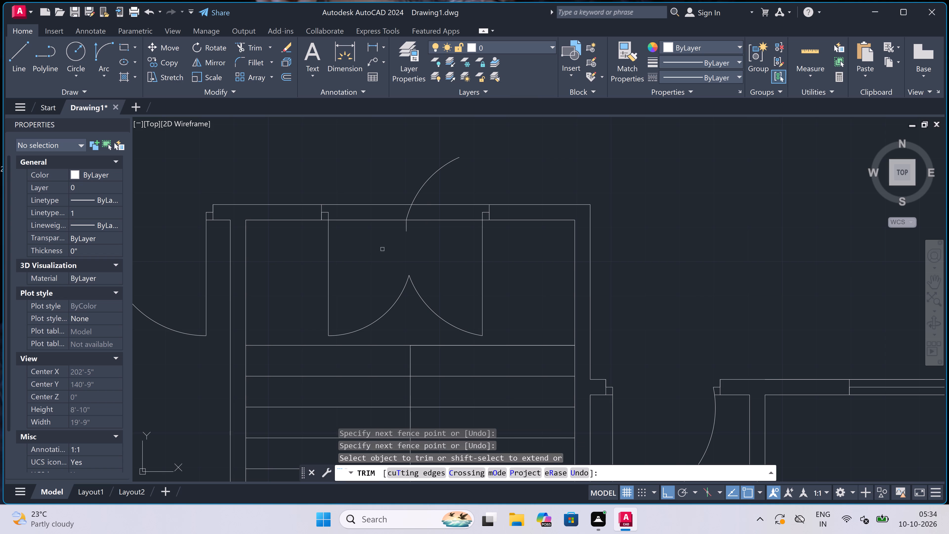
left_click(432, 234)
left_click(419, 176)
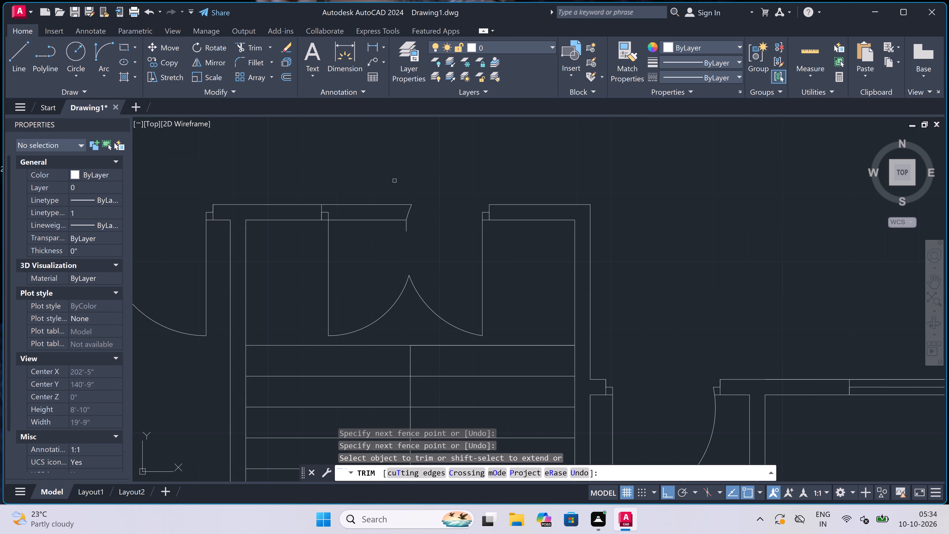
left_click(394, 180)
left_click(381, 237)
scroll(405, 215, "up", 1)
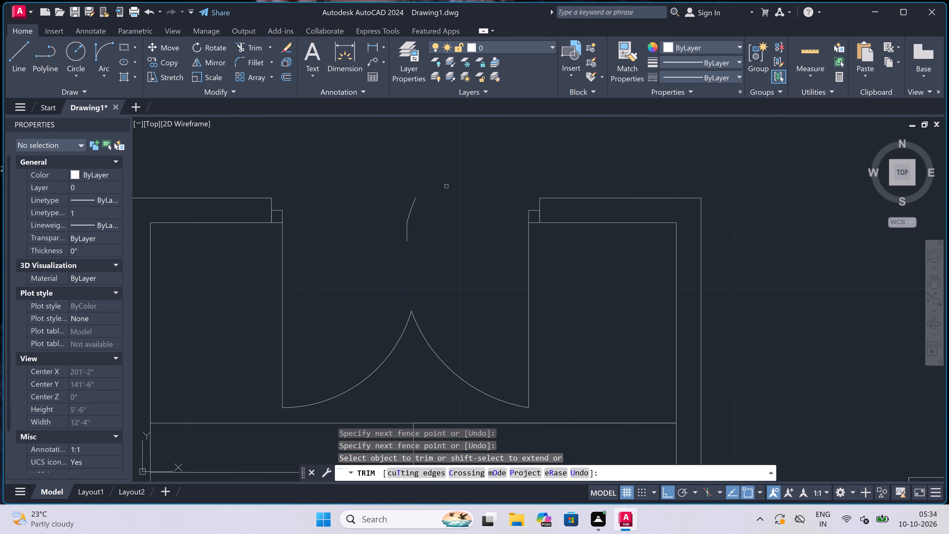
key("Escape")
Erase the leftover arc piece and the short reference line in the middle of the double-door opening.
left_click_drag(451, 166, 446, 173)
left_click(368, 242)
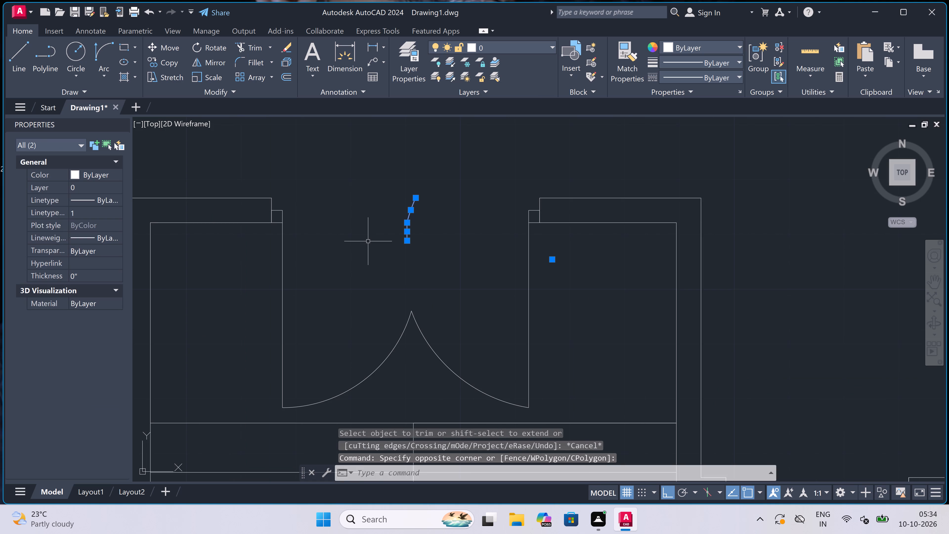
key("Delete")
Draw the stair travel line down across the left flight, about 4'-10" across below the lowest tread, and up into the right flight.
scroll(384, 229, "down", 4)
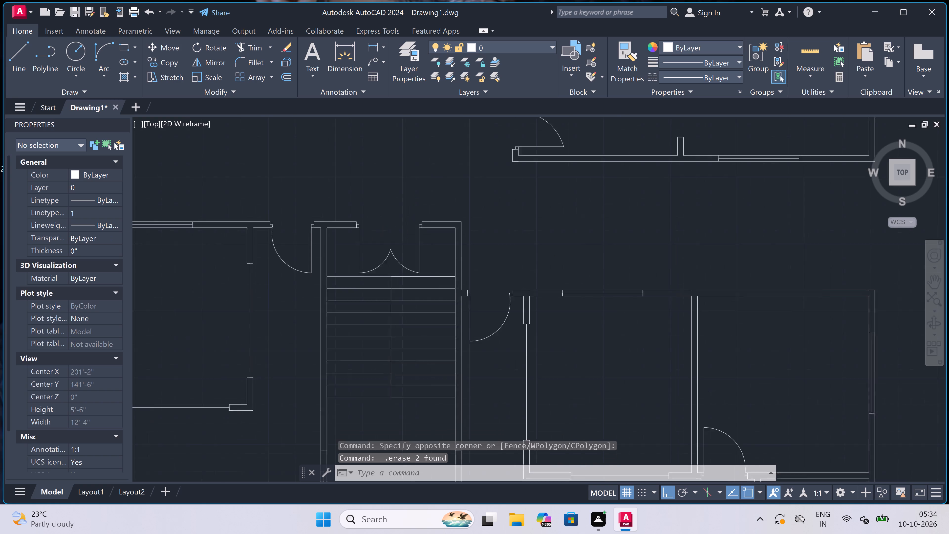
scroll(384, 228, "down", 1)
scroll(372, 318, "up", 2)
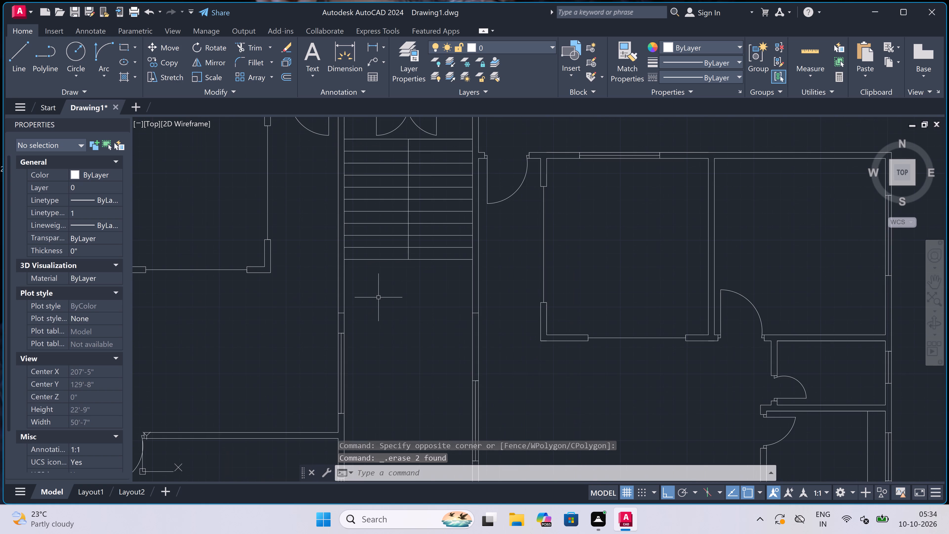
key("l")
key("space")
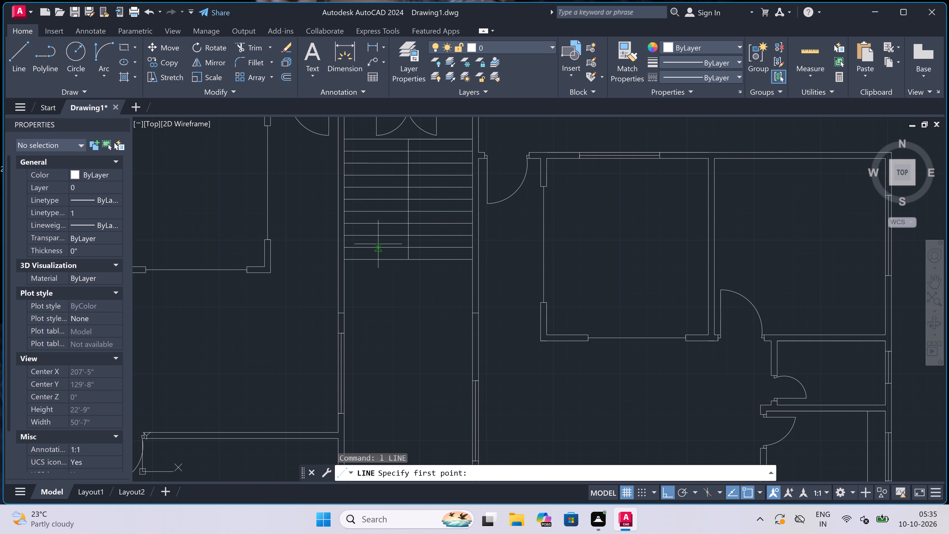
scroll(382, 248, "down", 2)
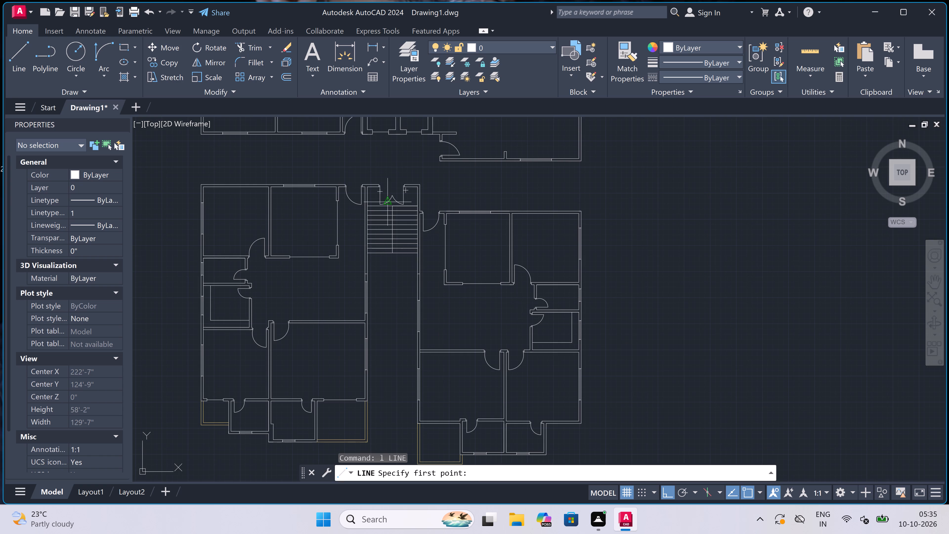
scroll(374, 205, "up", 4)
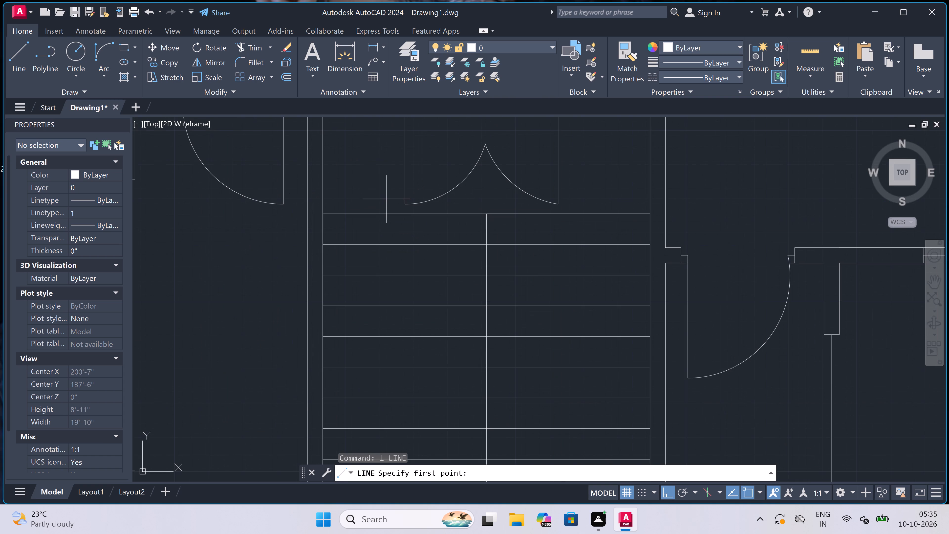
left_click(383, 181)
scroll(383, 186, "down", 3)
scroll(379, 271, "up", 1)
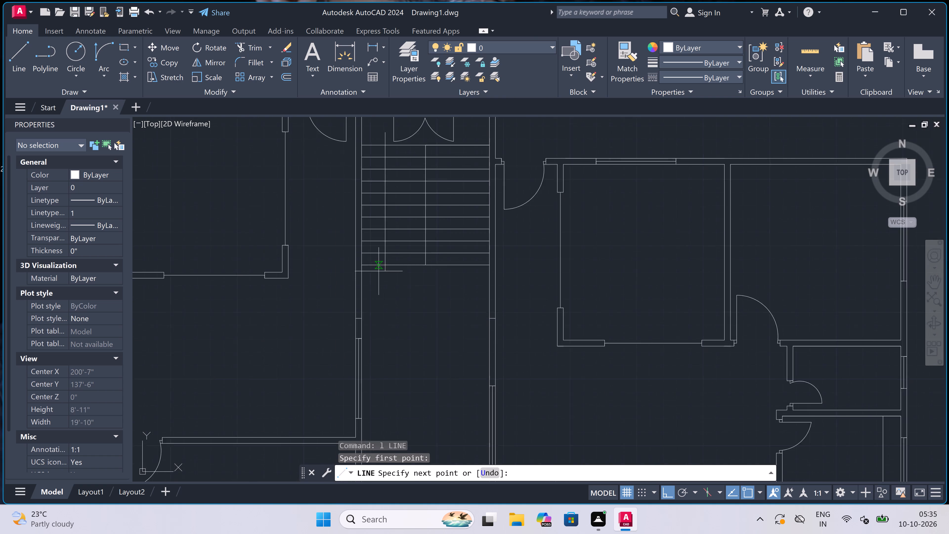
scroll(379, 271, "up", 2)
left_click(385, 297)
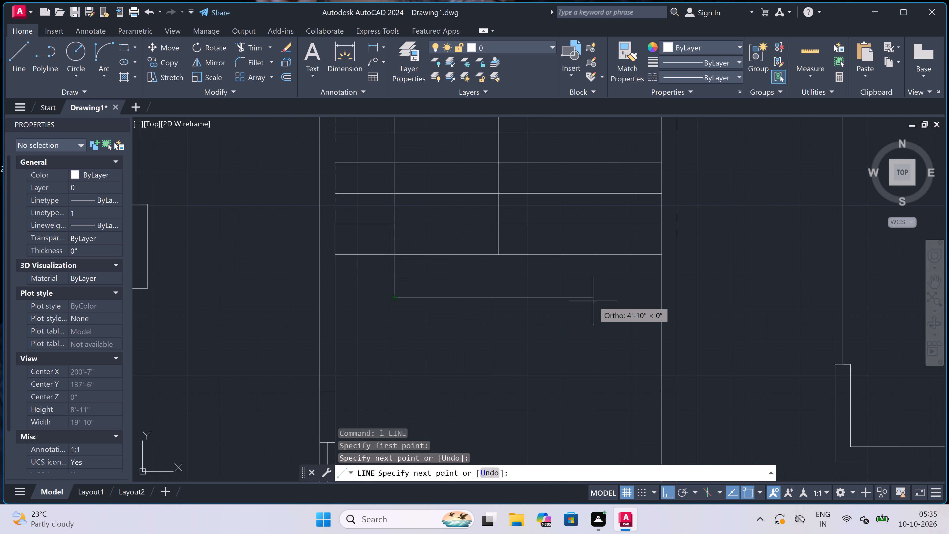
left_click(596, 299)
scroll(596, 299, "down", 2)
scroll(600, 266, "up", 2)
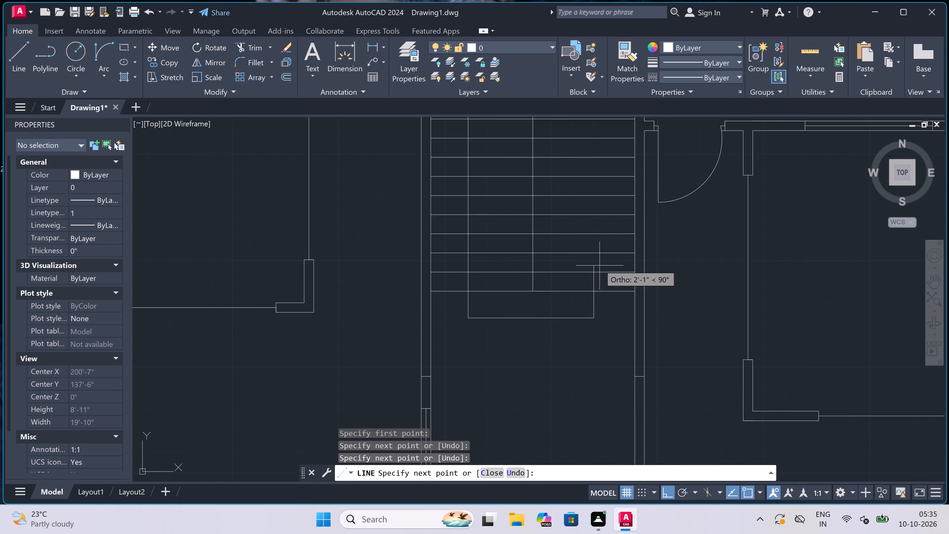
left_click(590, 247)
key("Escape")
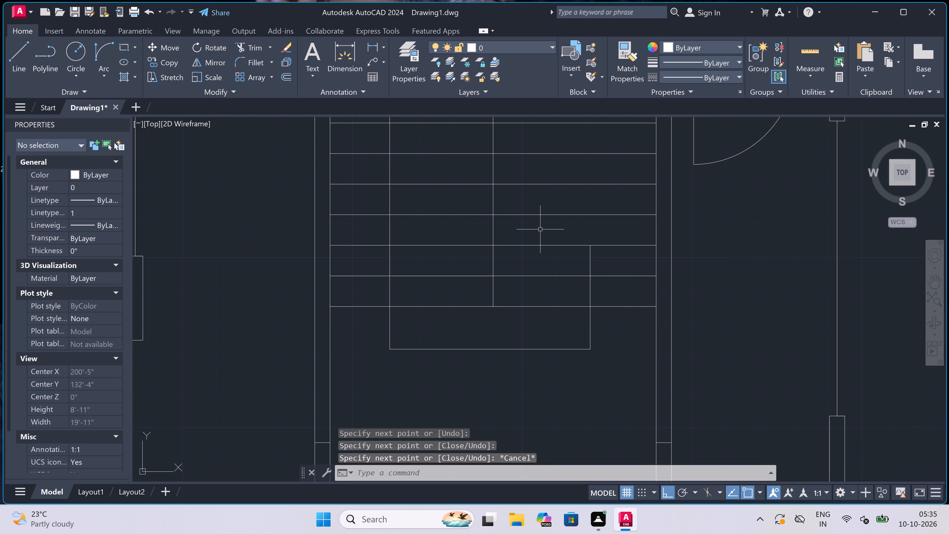
Draw two parallel horizontal lines 2" apart across the stairwell below the stairs, between its right and left walls.
scroll(530, 228, "down", 1)
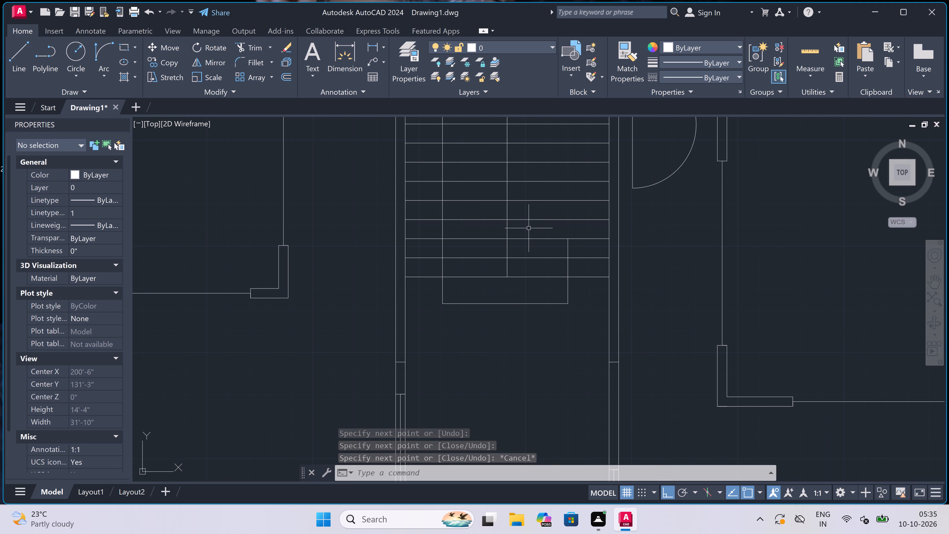
scroll(517, 237, "down", 2)
scroll(548, 298, "up", 1)
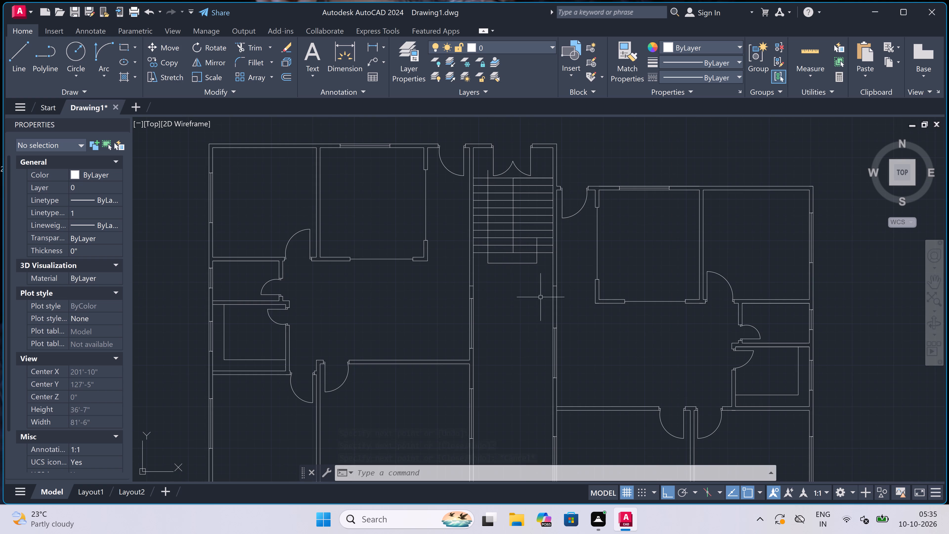
scroll(548, 298, "up", 2)
key("space")
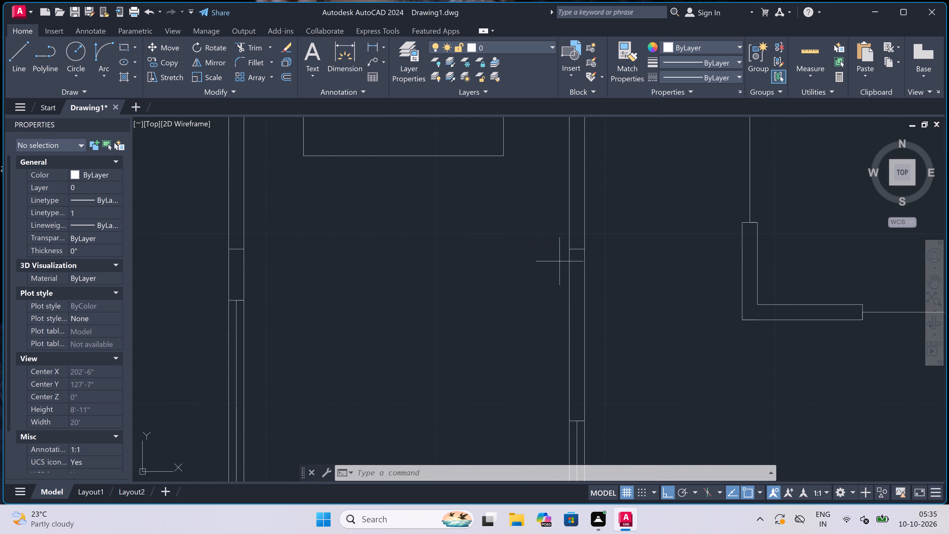
left_click(565, 250)
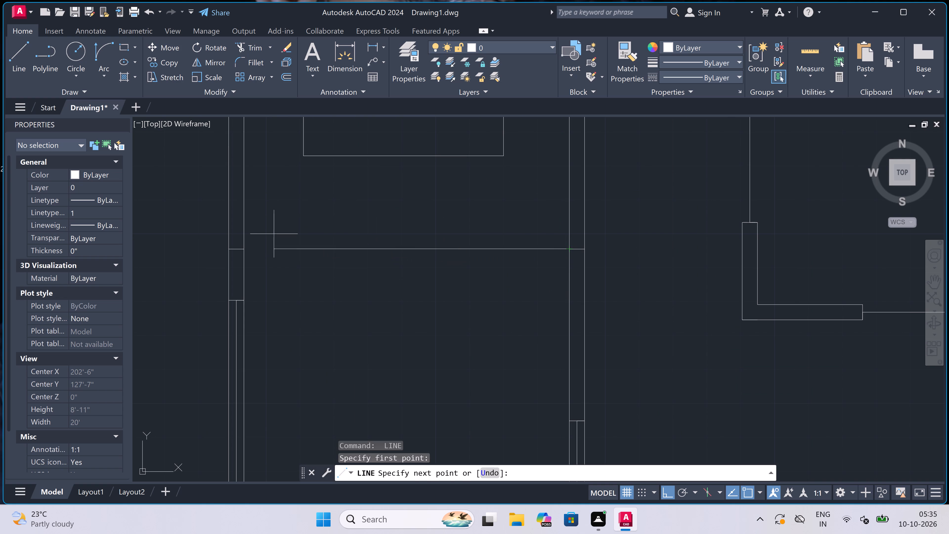
left_click(244, 248)
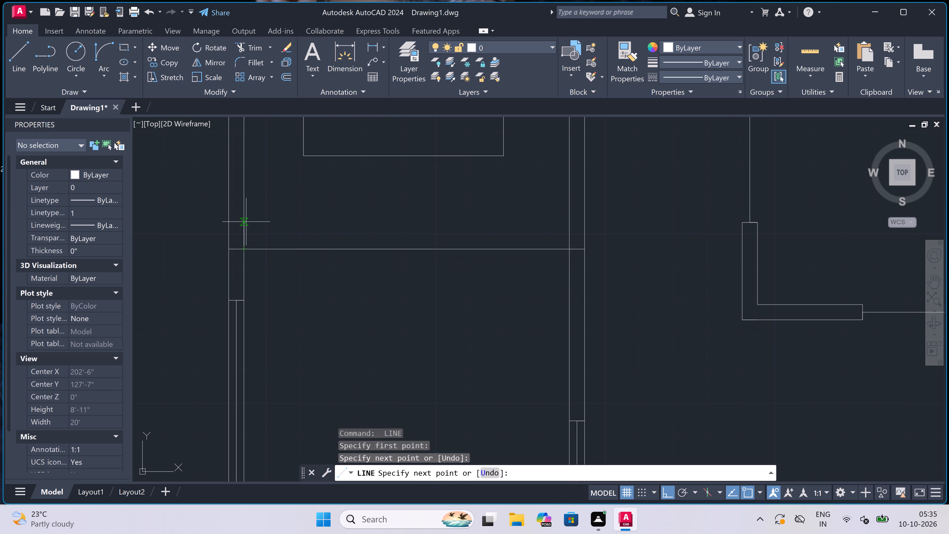
type("2\"")
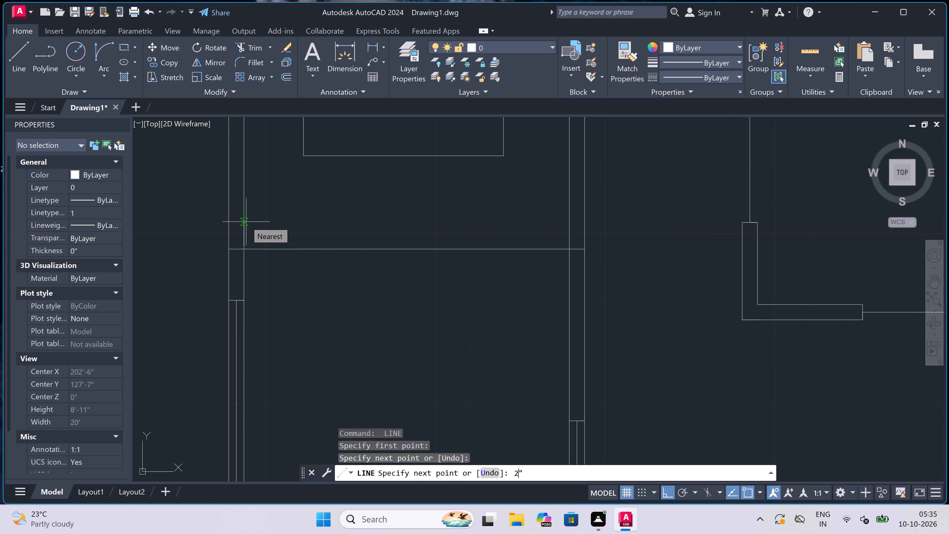
key("space")
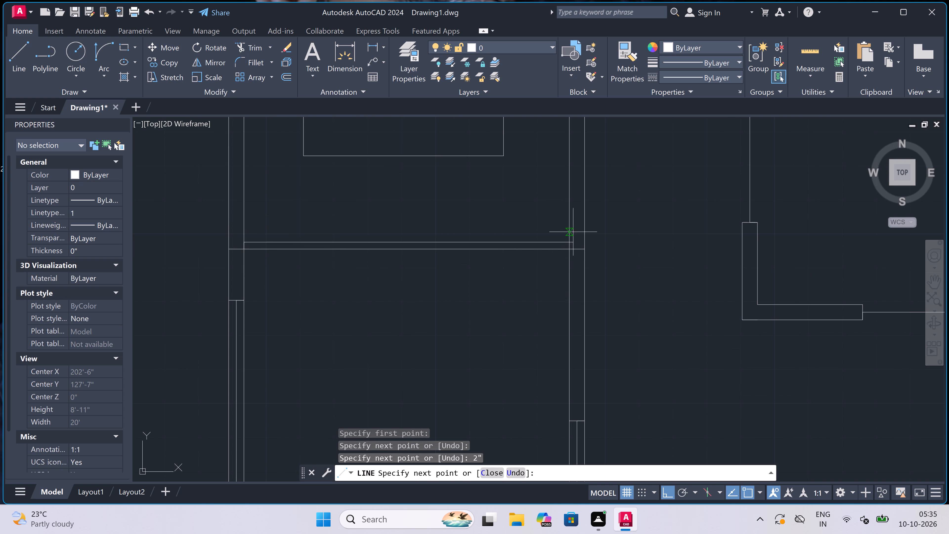
scroll(570, 239, "up", 1)
left_click(569, 244)
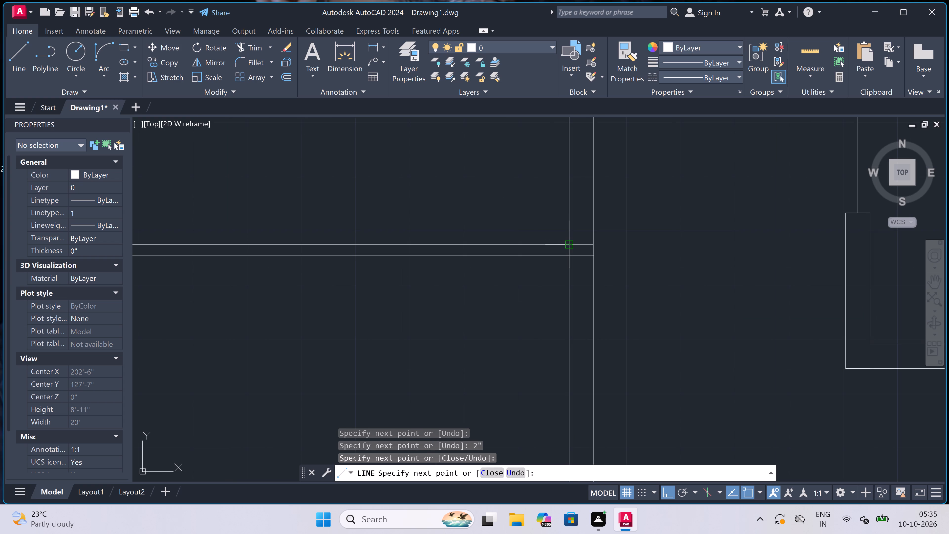
key("Escape")
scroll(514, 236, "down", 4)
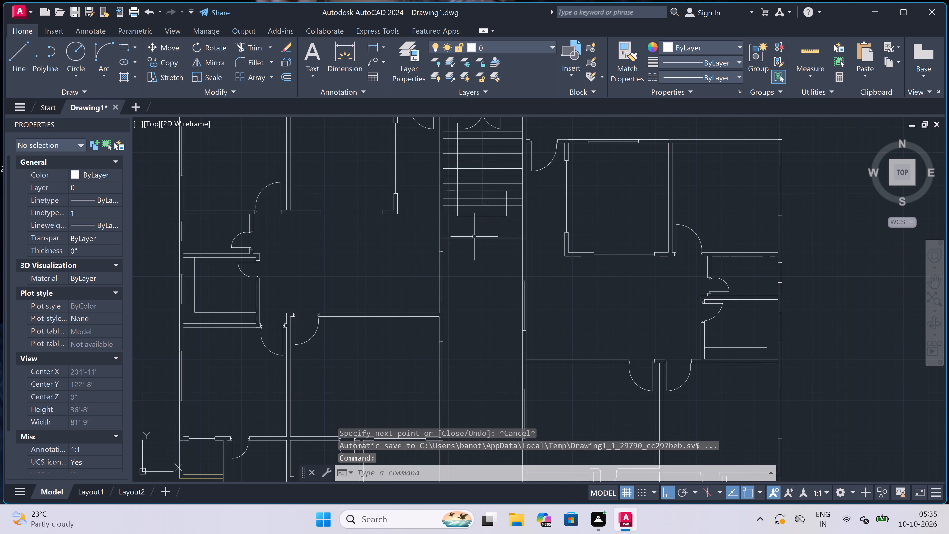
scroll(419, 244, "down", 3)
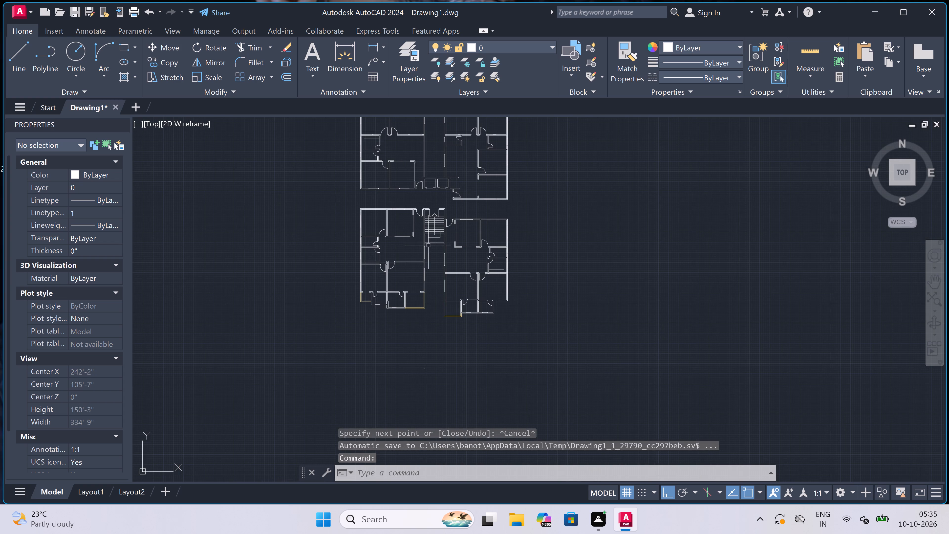
On layer line1, draw the outer edge of the lower-right unit's right-hand balcony, from the adjoining room's corner across and up to the outer wall corner.
scroll(440, 249, "down", 1)
scroll(453, 187, "up", 3)
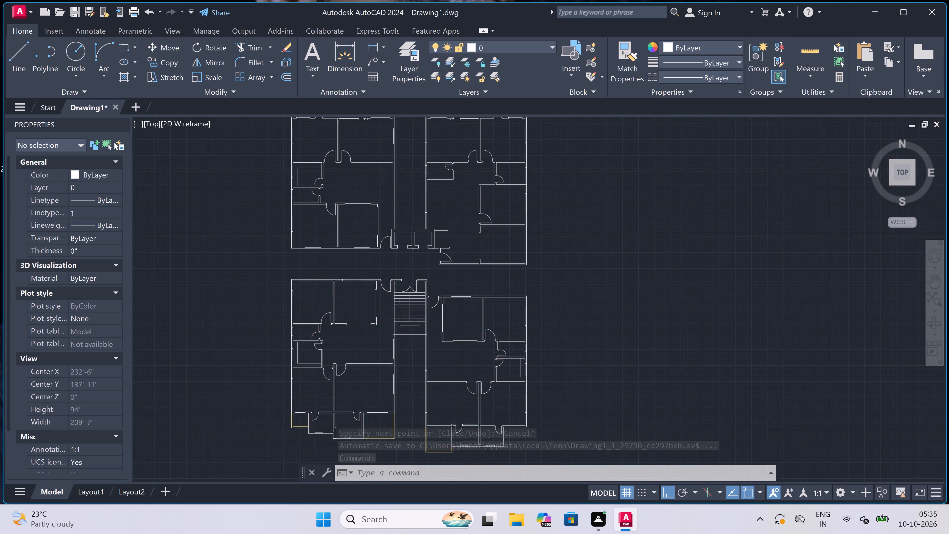
scroll(415, 253, "down", 1)
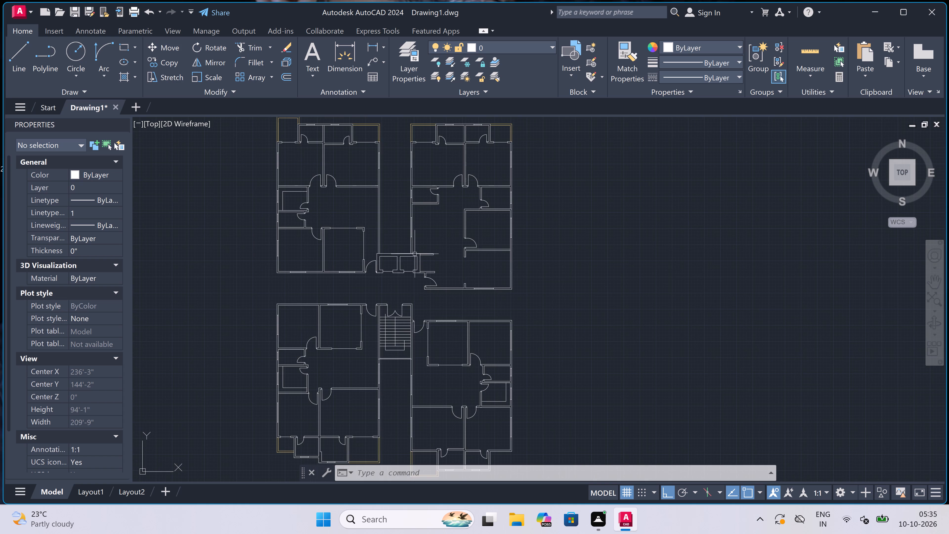
scroll(194, 320, "down", 2)
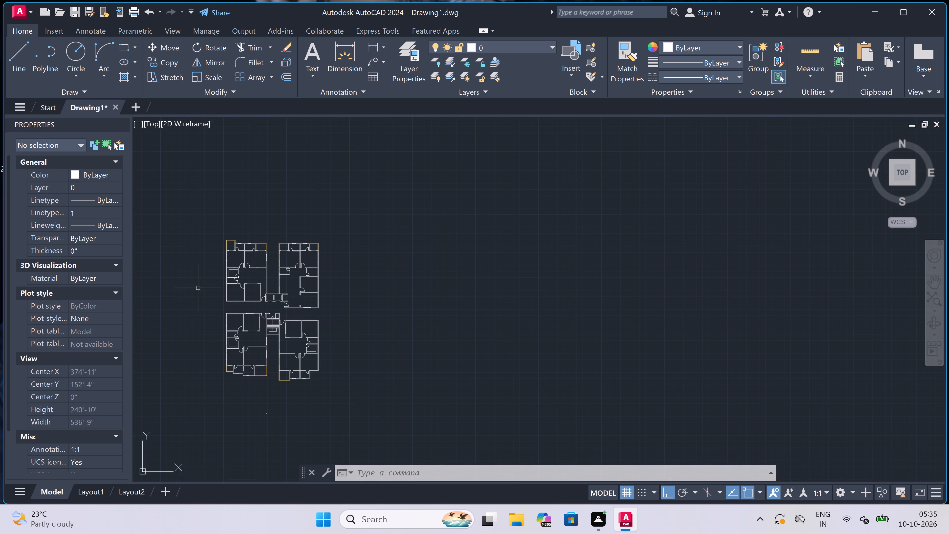
scroll(315, 387, "up", 5)
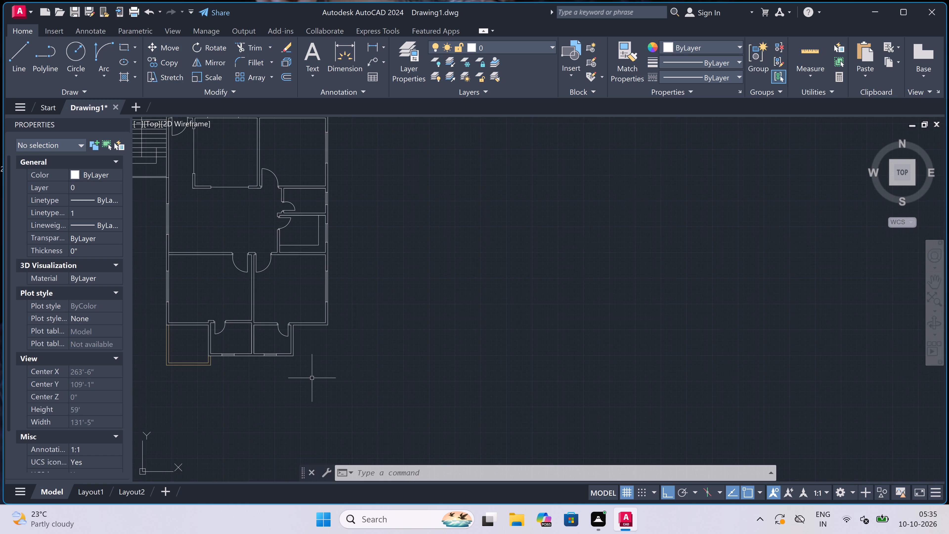
scroll(317, 335, "up", 2)
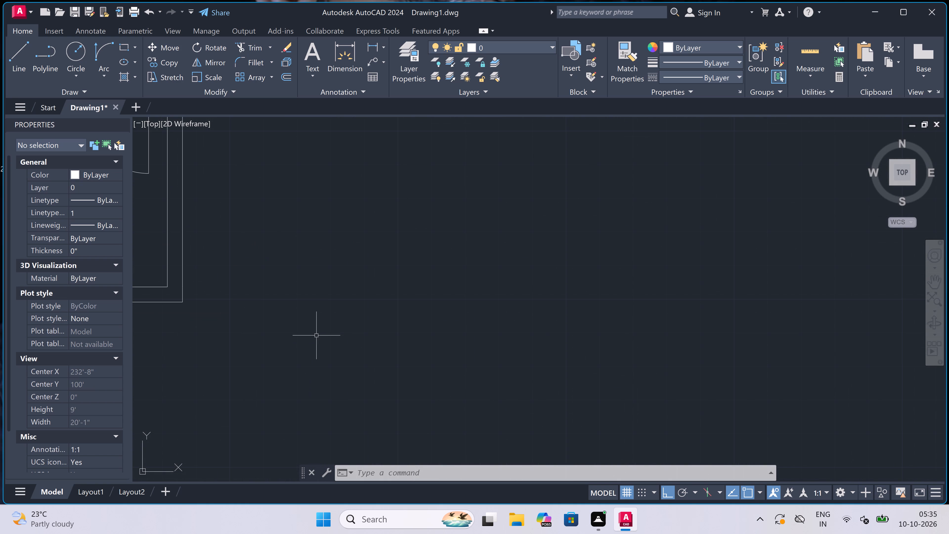
scroll(483, 267, "down", 3)
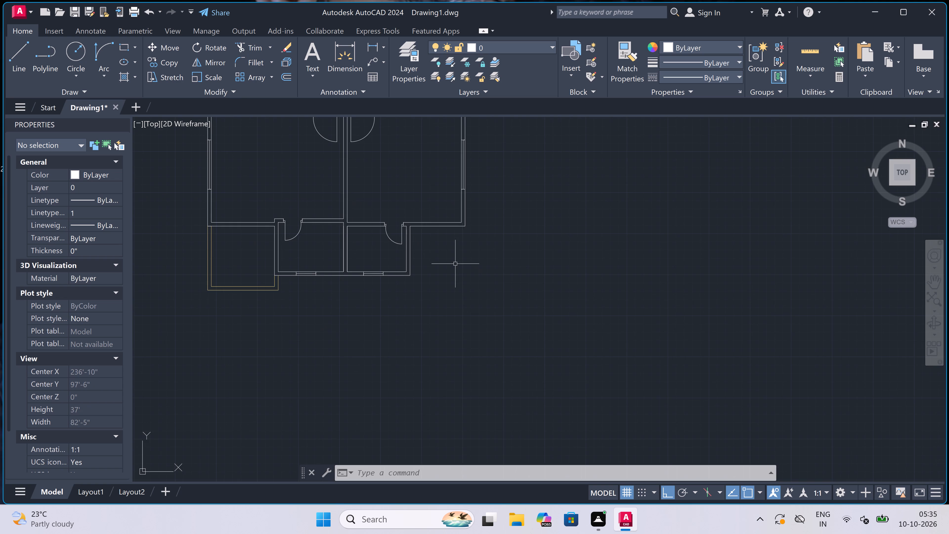
scroll(448, 248, "up", 3)
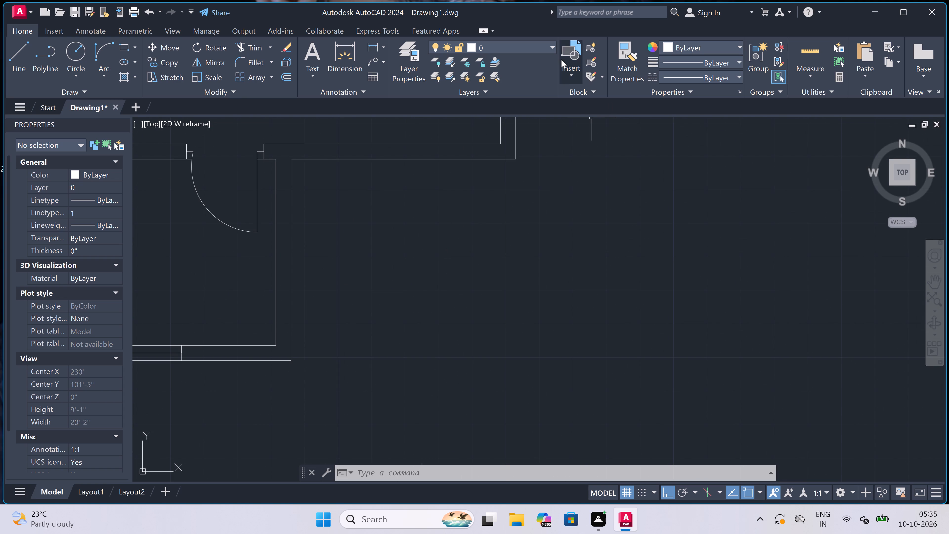
left_click(512, 45)
left_click(487, 76)
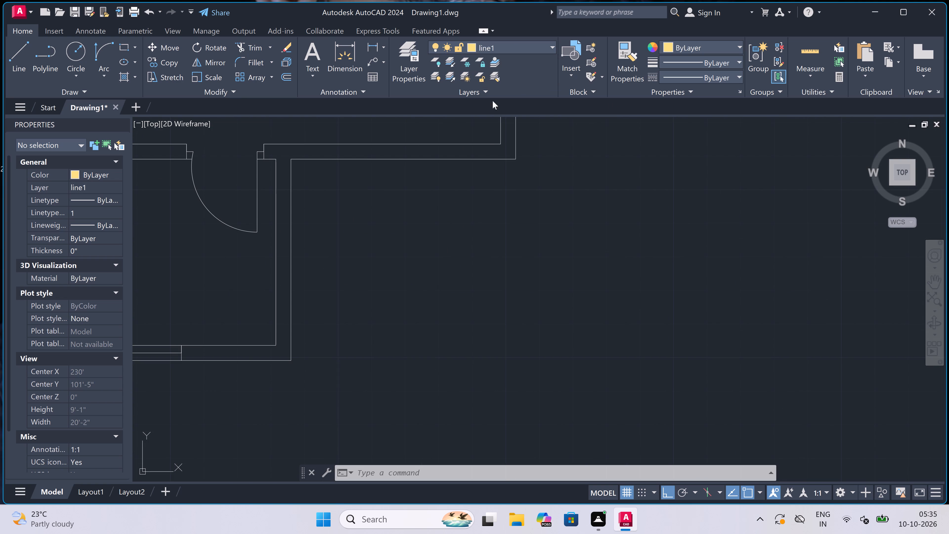
type("l")
key("space")
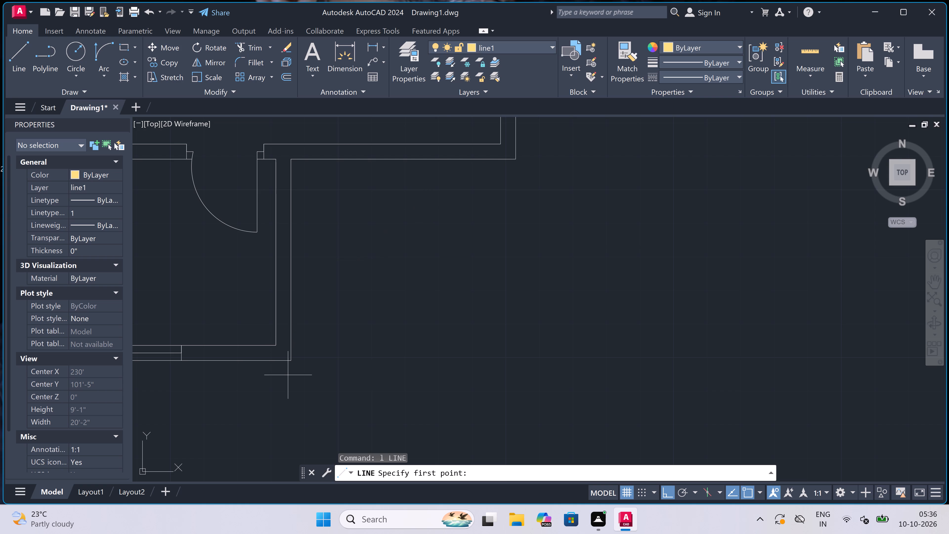
left_click(295, 360)
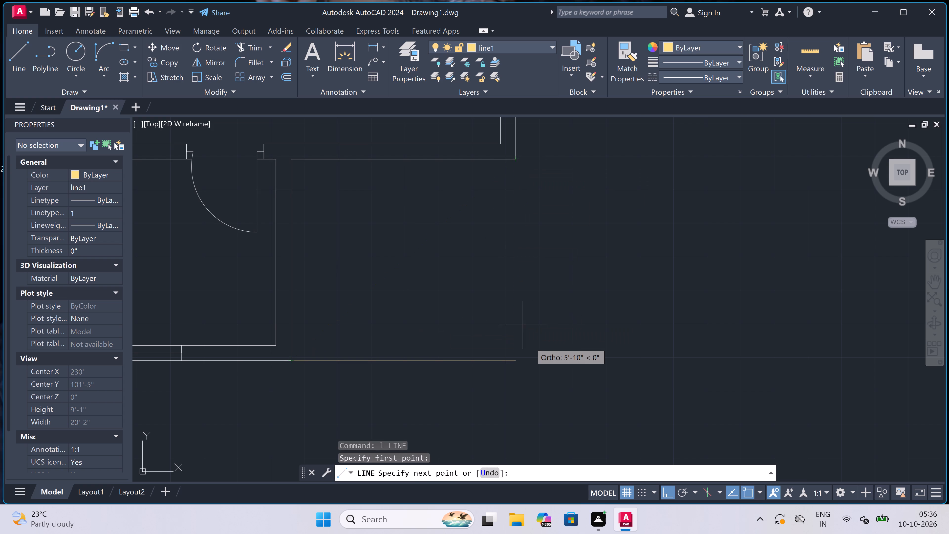
left_click(515, 359)
left_click(515, 163)
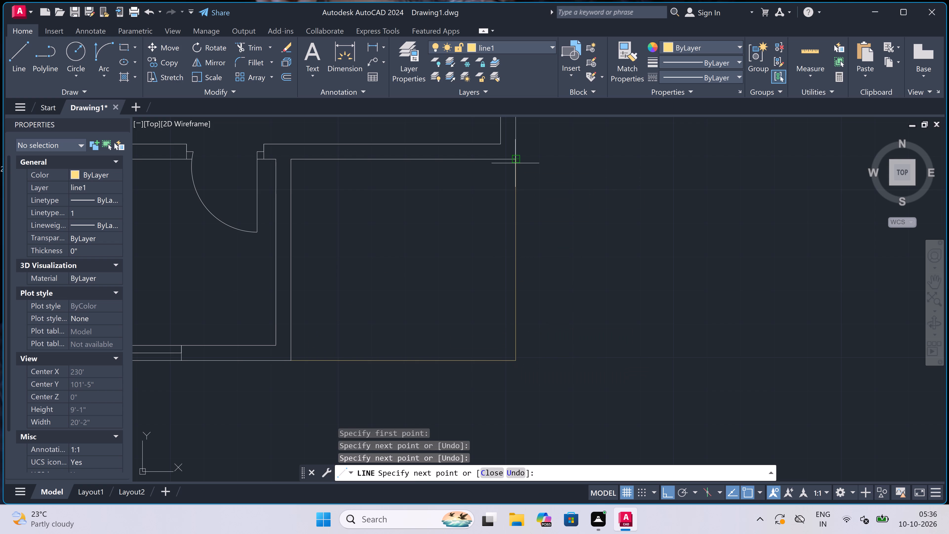
key("Escape")
Draw the balcony's inner edge lines 4.5" inside the outer edge along its bottom and right sides, up to the room wall.
key("space")
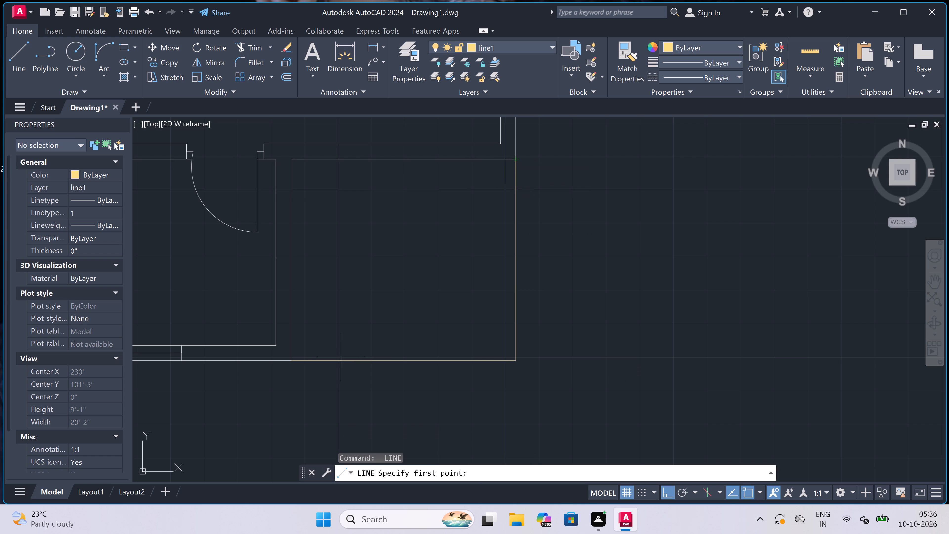
left_click(289, 361)
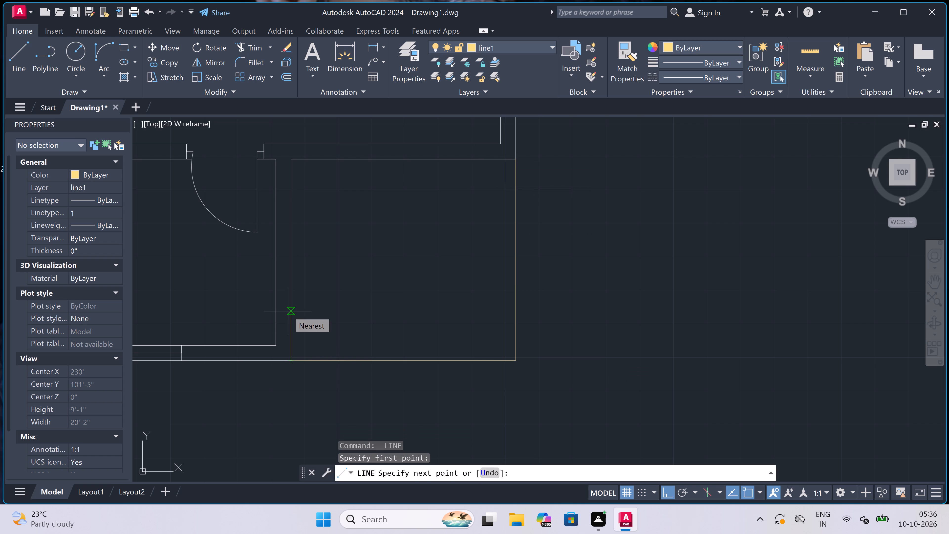
key("4")
type(".5\"")
key("space")
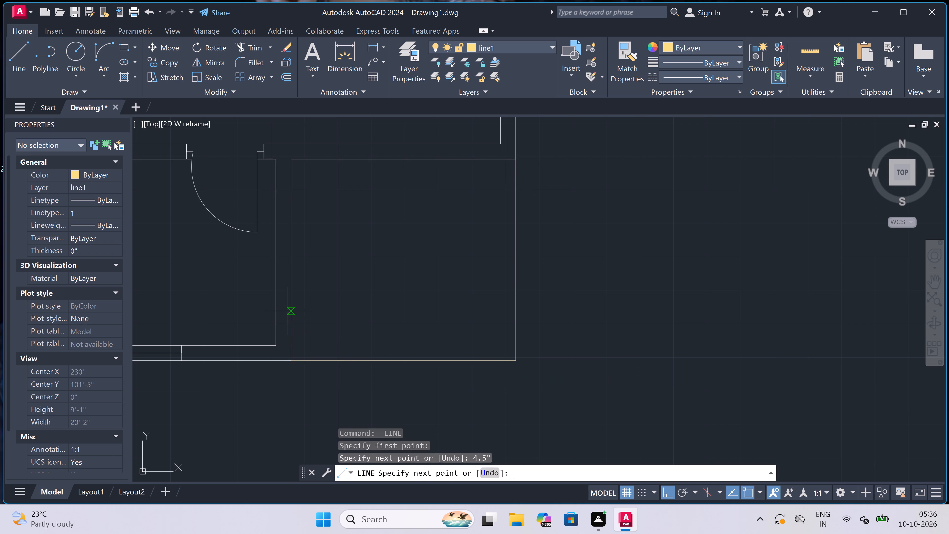
scroll(524, 345, "up", 1)
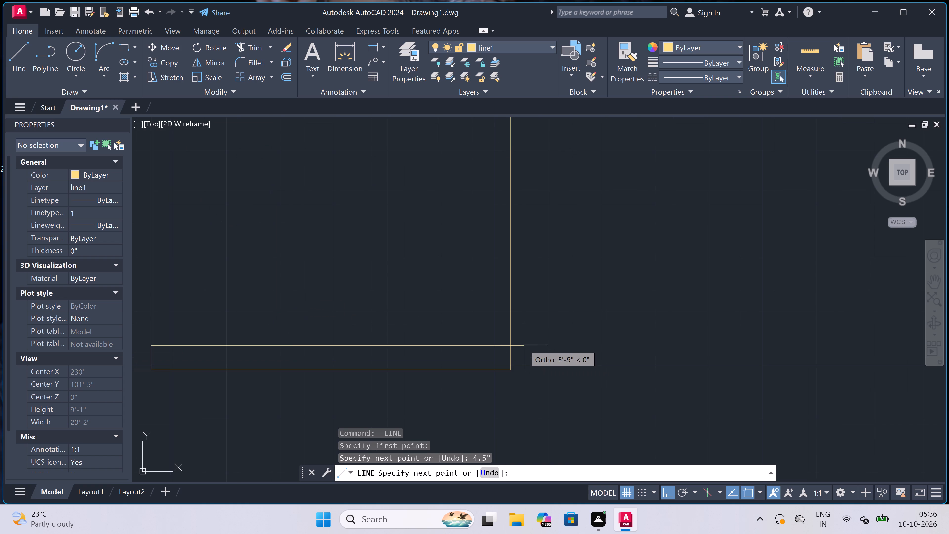
left_click(510, 345)
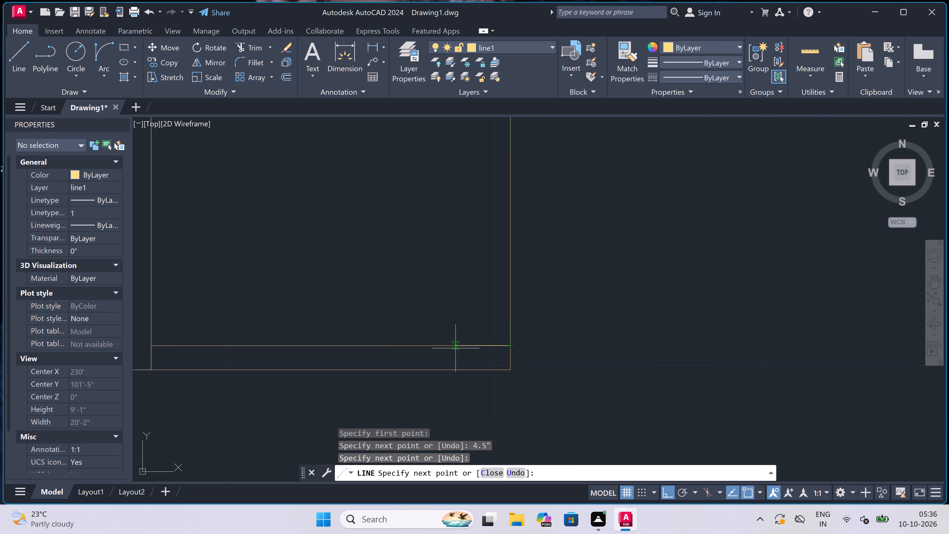
type("4.5\"")
key("space")
scroll(450, 347, "down", 2)
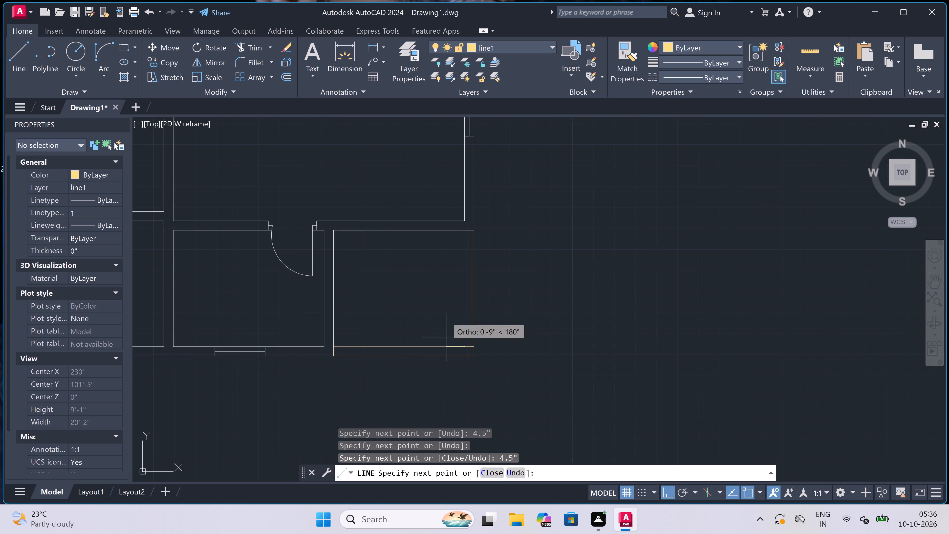
scroll(460, 228, "up", 3)
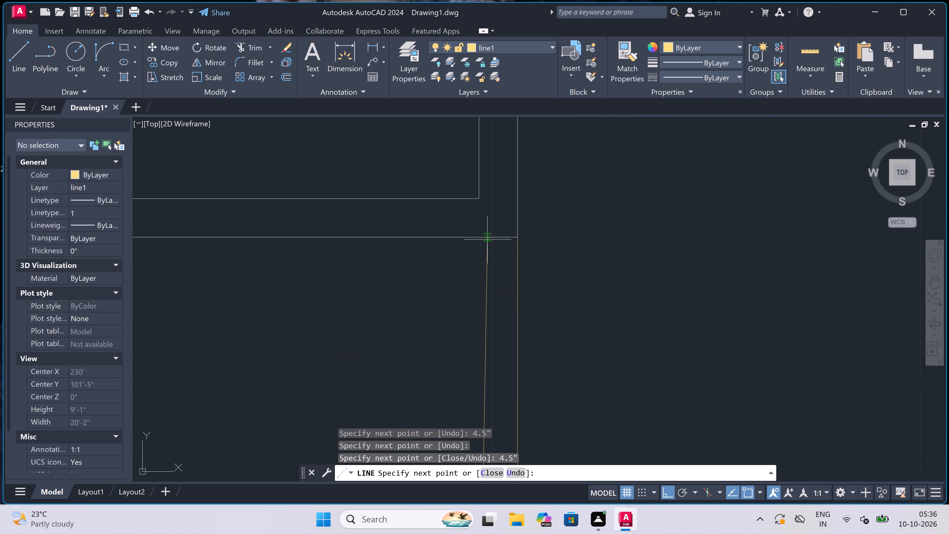
left_click(482, 238)
key("Escape")
scroll(482, 238, "down", 3)
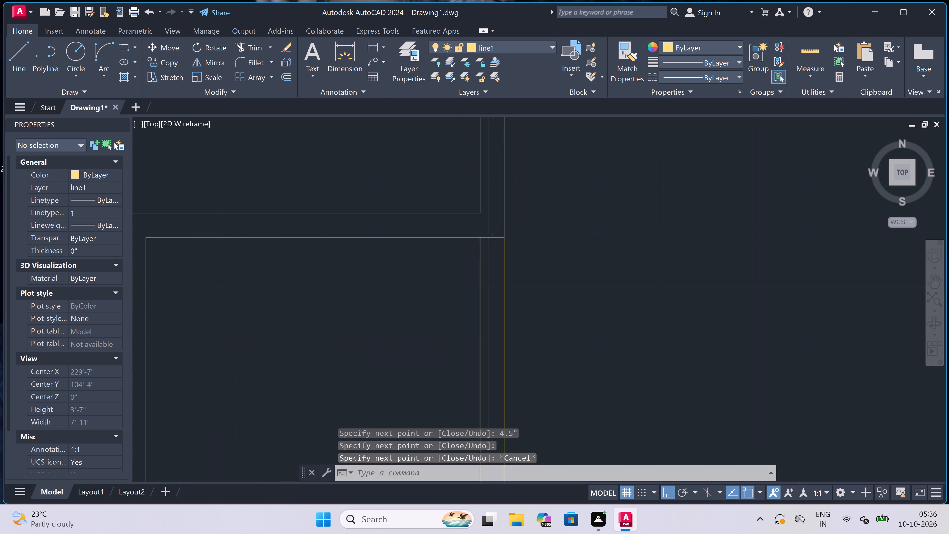
Erase the short vertical 4.5" line at the balcony's lower-left corner.
scroll(482, 238, "down", 3)
scroll(457, 254, "up", 4)
scroll(428, 309, "up", 4)
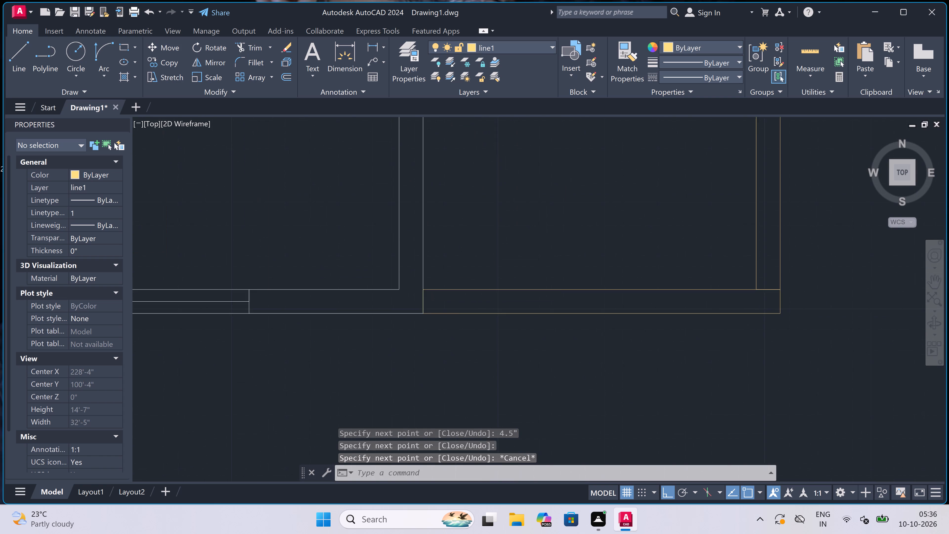
left_click(416, 285)
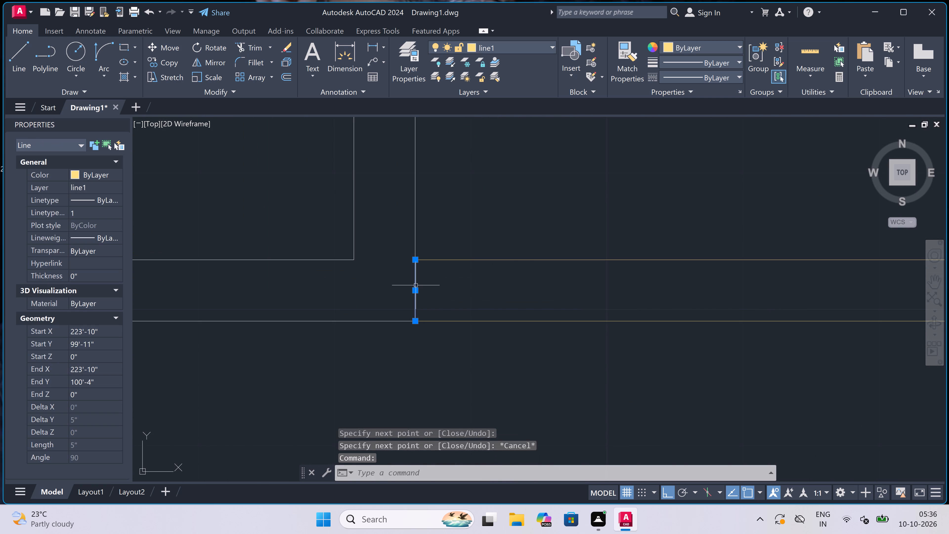
key("Delete")
Trim the inner horizontal line's overhang between the inner and outer edges at the balcony's lower-right corner.
scroll(384, 269, "down", 5)
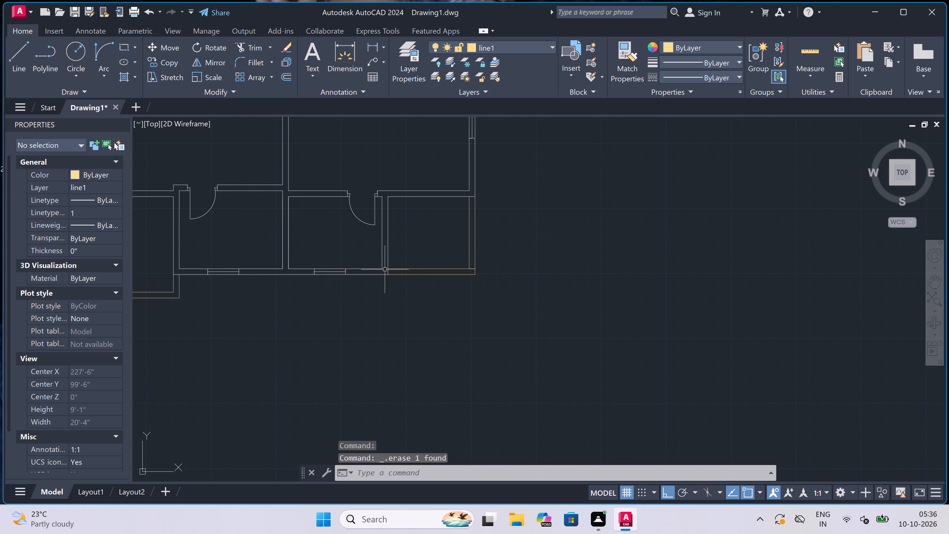
type("tr")
key("space")
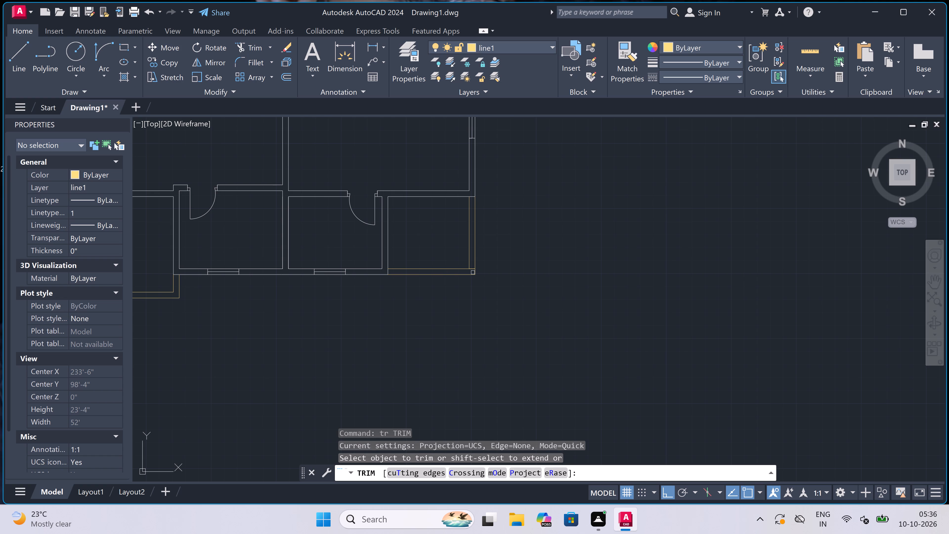
scroll(474, 272, "up", 3)
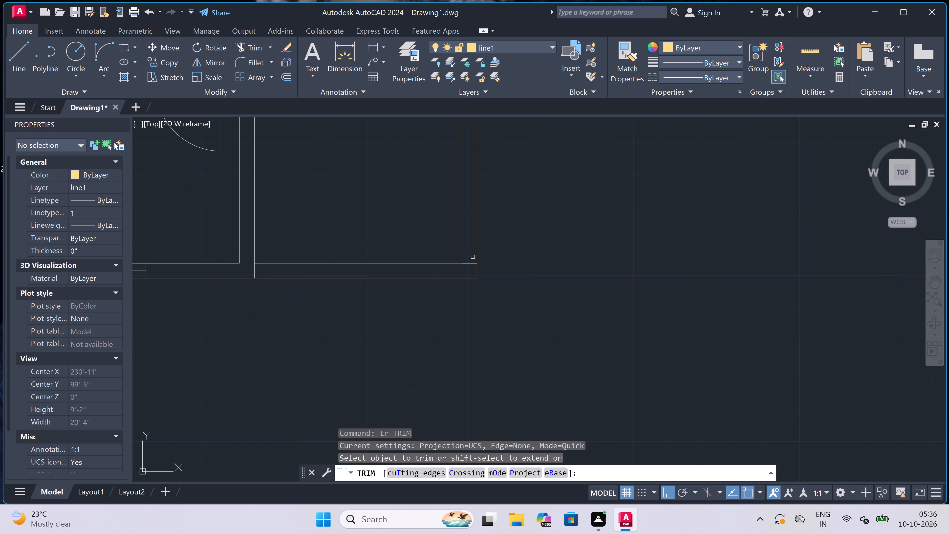
scroll(473, 257, "up", 3)
left_click(470, 253)
left_click(444, 312)
scroll(449, 297, "down", 2)
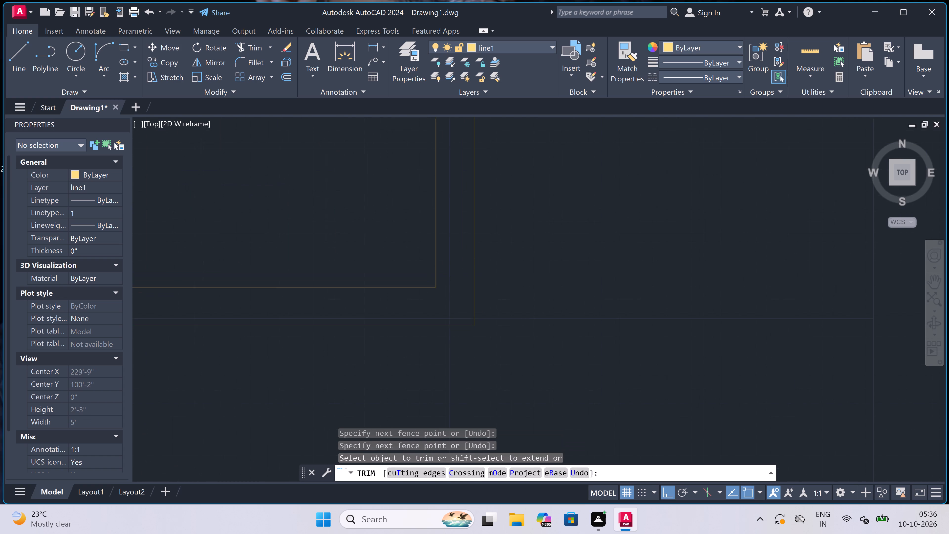
scroll(449, 297, "down", 3)
key("Escape")
scroll(449, 297, "down", 2)
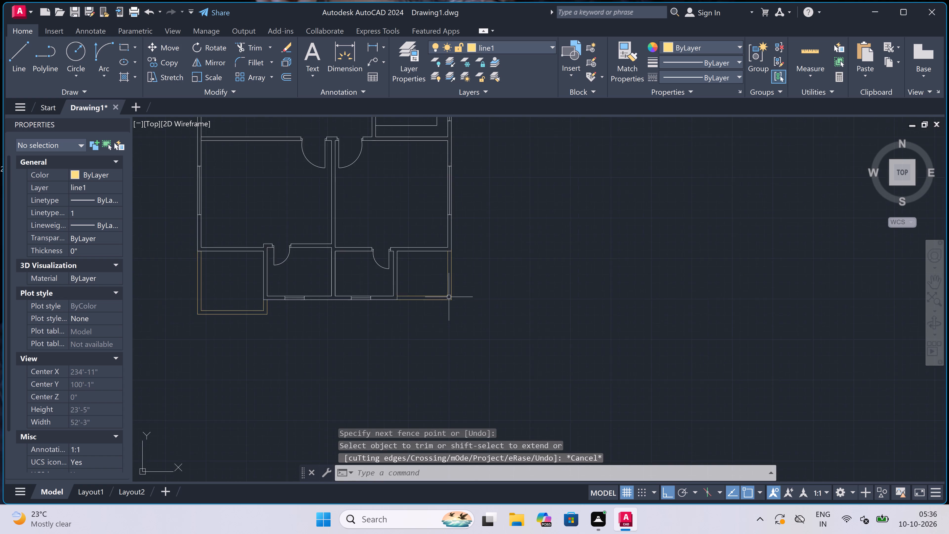
Draw a short vertical line across the wall above the lower-right unit's left balcony, near the wall's left end.
scroll(413, 284, "down", 2)
scroll(400, 275, "up", 3)
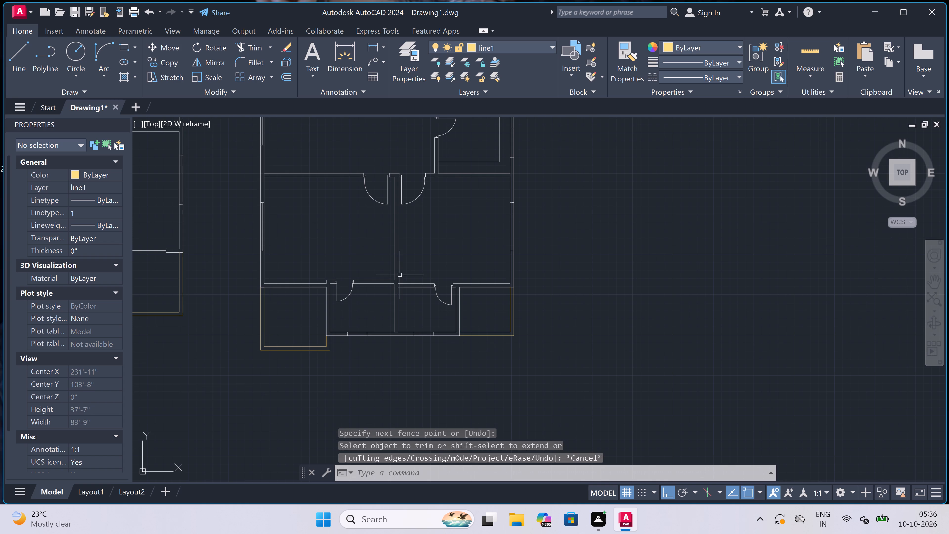
scroll(390, 293, "up", 2)
scroll(388, 293, "down", 2)
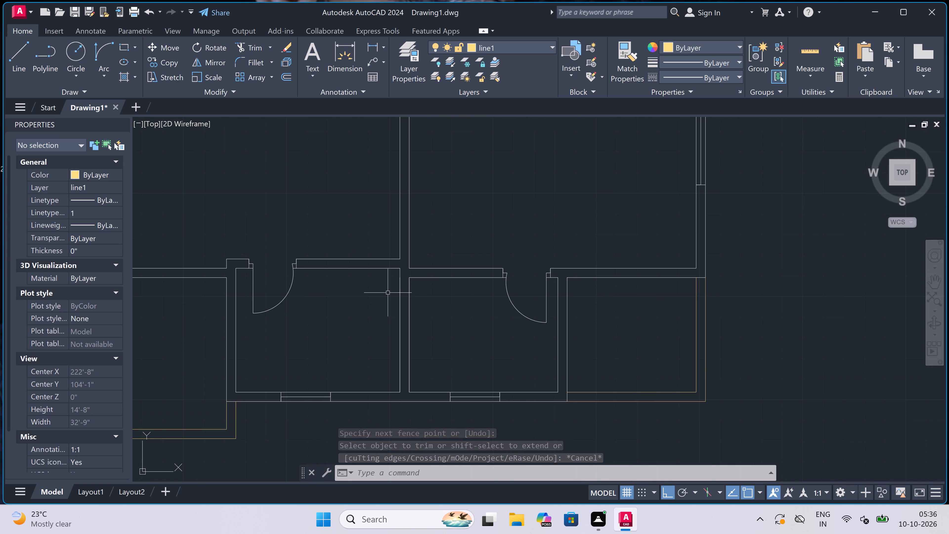
scroll(257, 287, "up", 2)
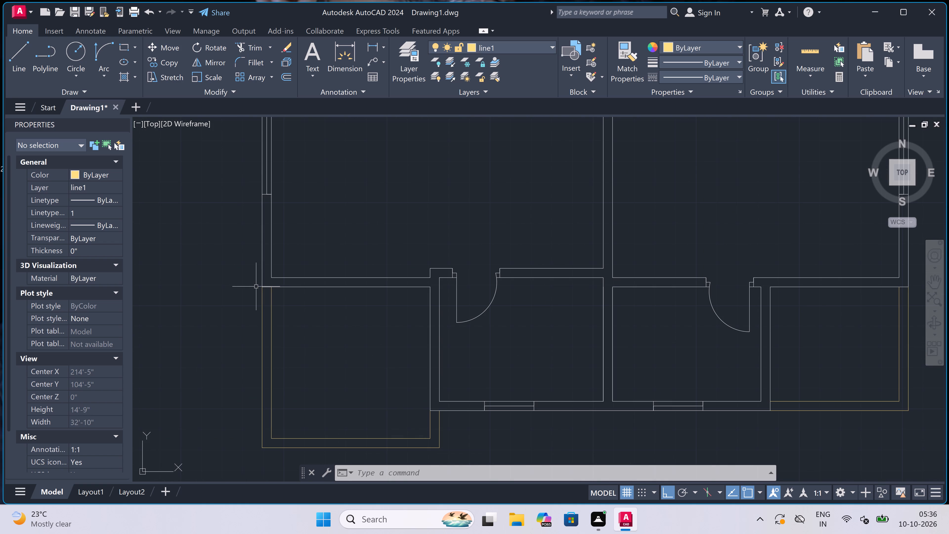
type("l")
key("space")
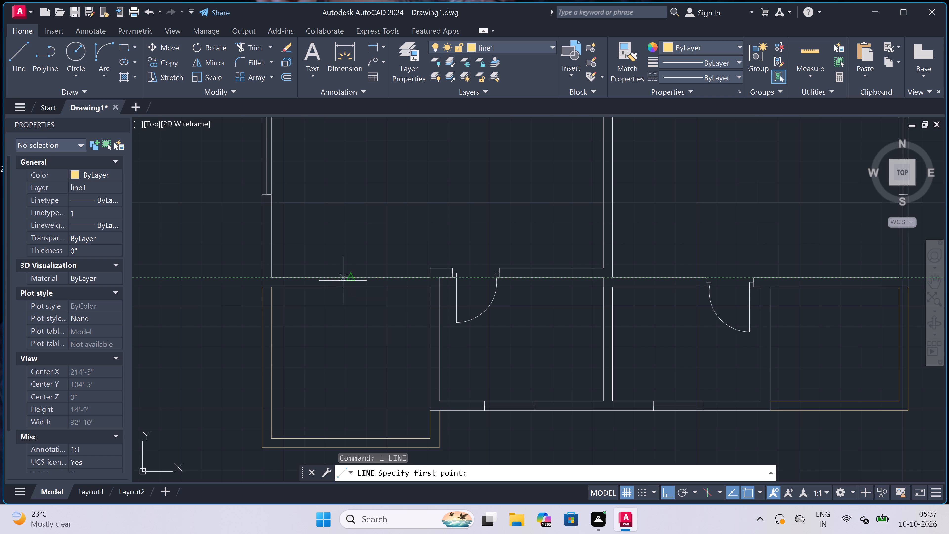
scroll(287, 279, "up", 1)
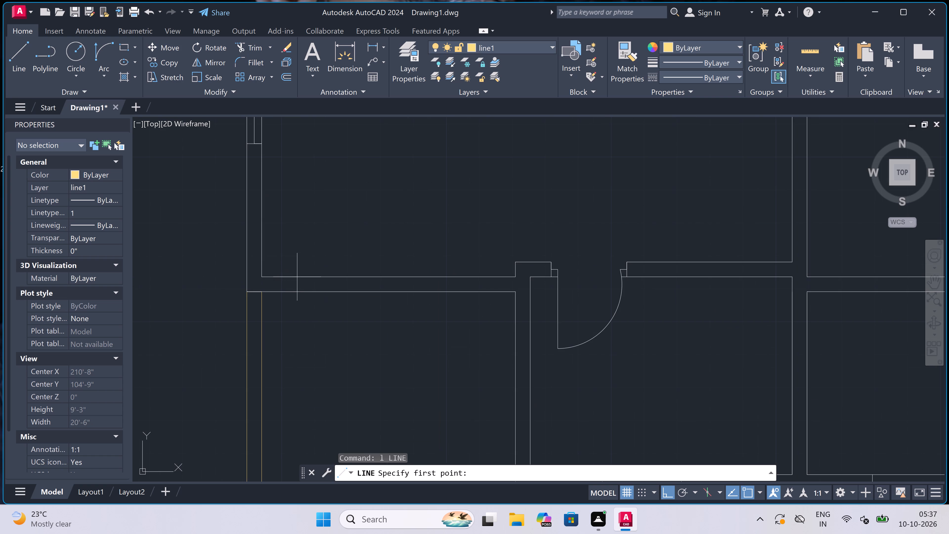
left_click(298, 278)
left_click(299, 286)
left_click(299, 286)
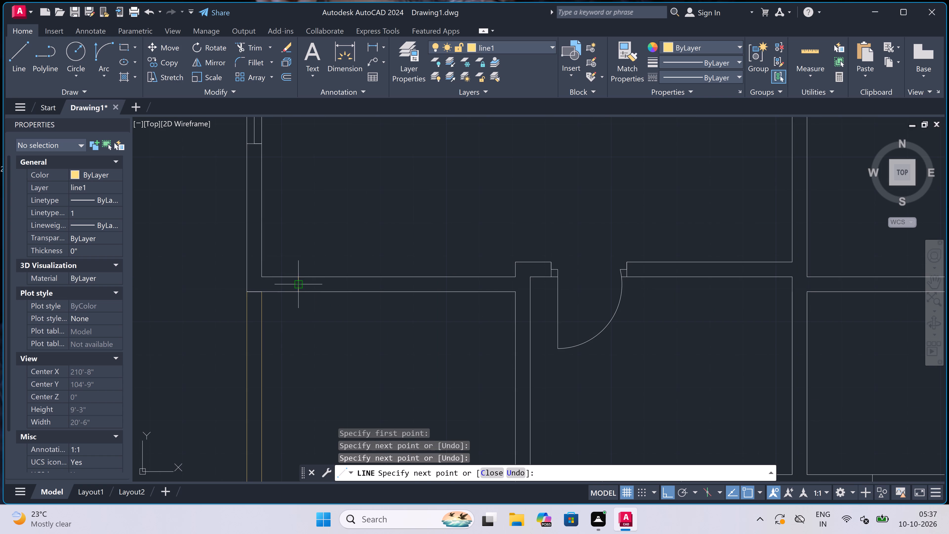
key("Escape")
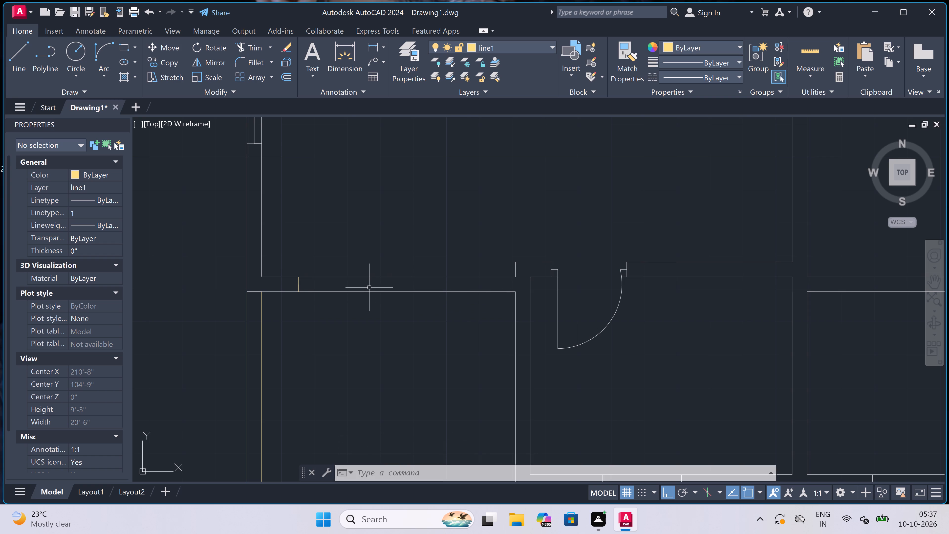
Erase the short vertical line crossing the wall above the lower-right unit's left balcony.
scroll(314, 282, "up", 2)
left_click_drag(312, 281, 309, 281)
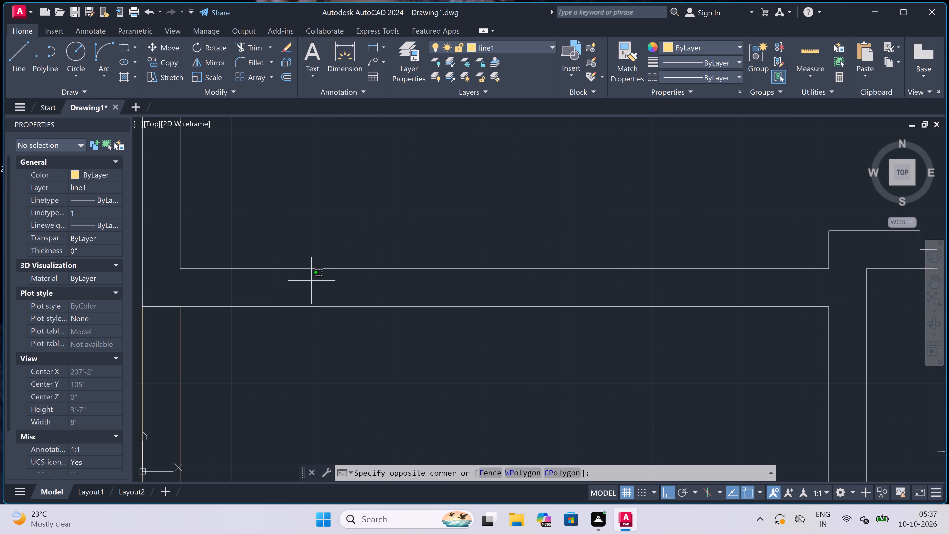
left_click(209, 290)
key("Delete")
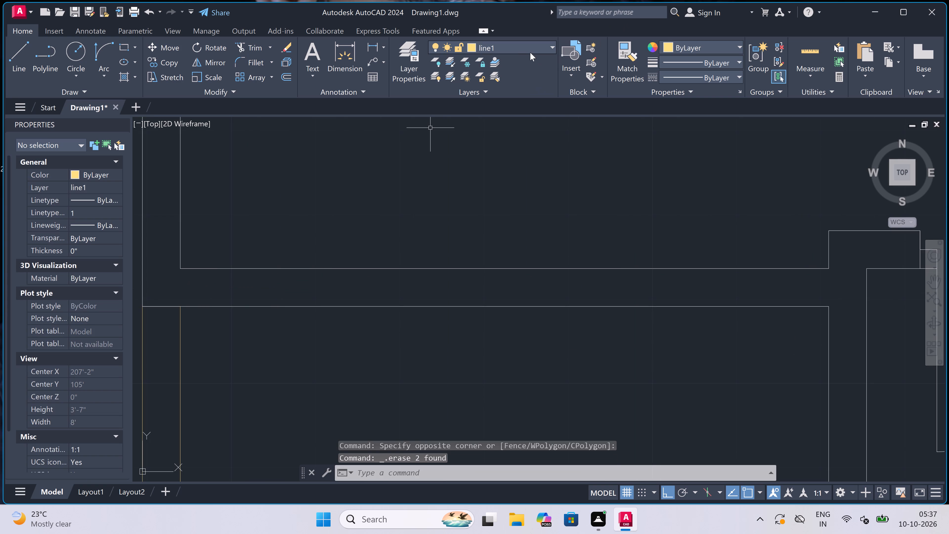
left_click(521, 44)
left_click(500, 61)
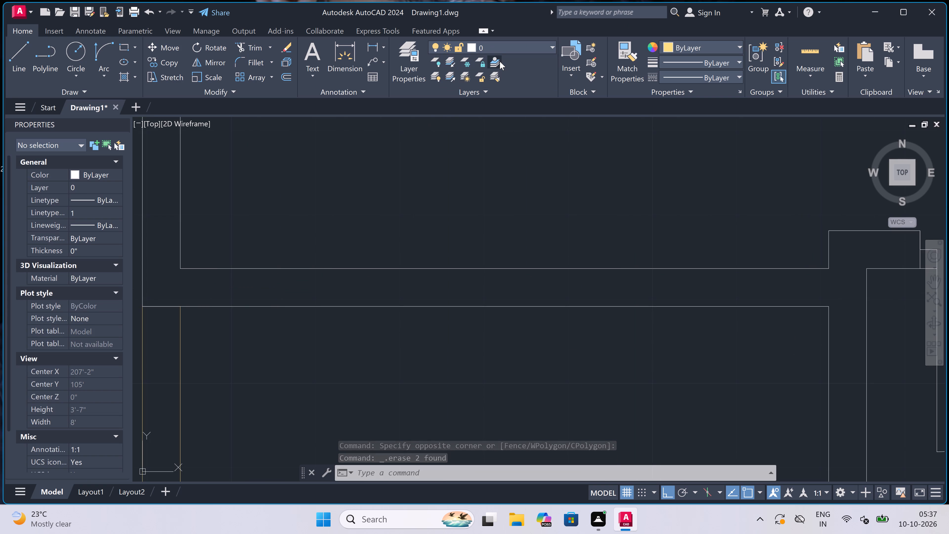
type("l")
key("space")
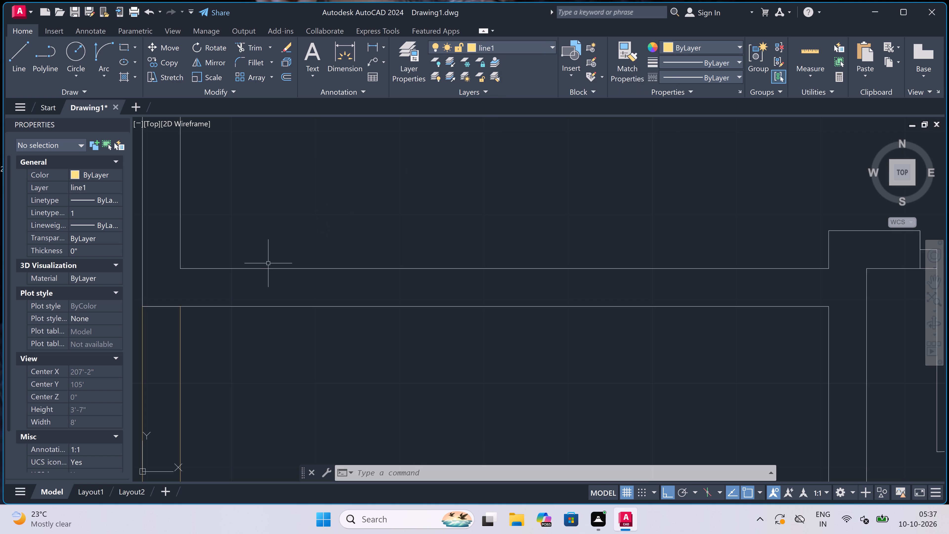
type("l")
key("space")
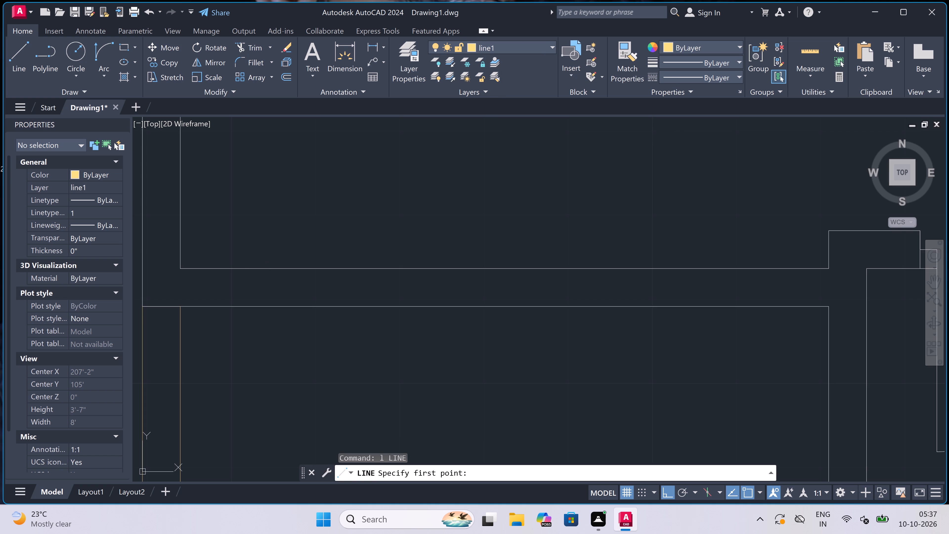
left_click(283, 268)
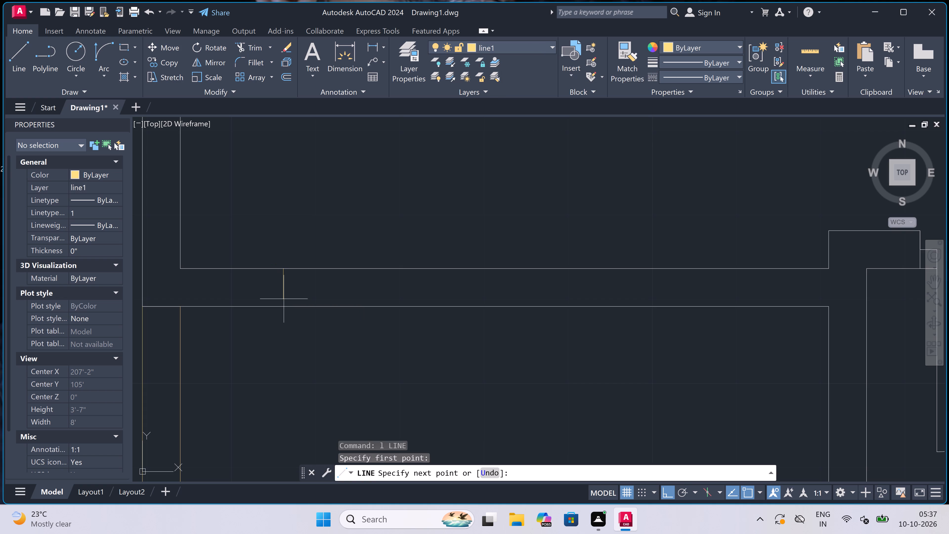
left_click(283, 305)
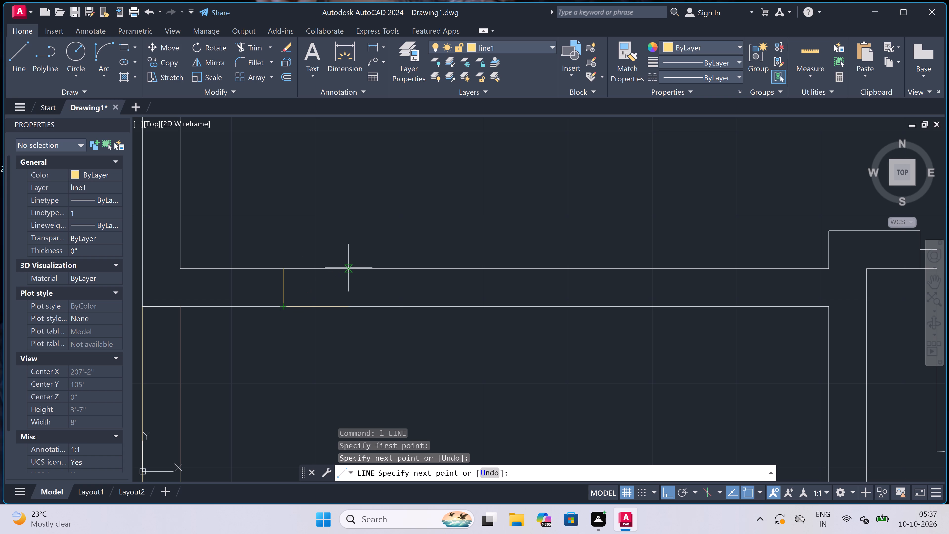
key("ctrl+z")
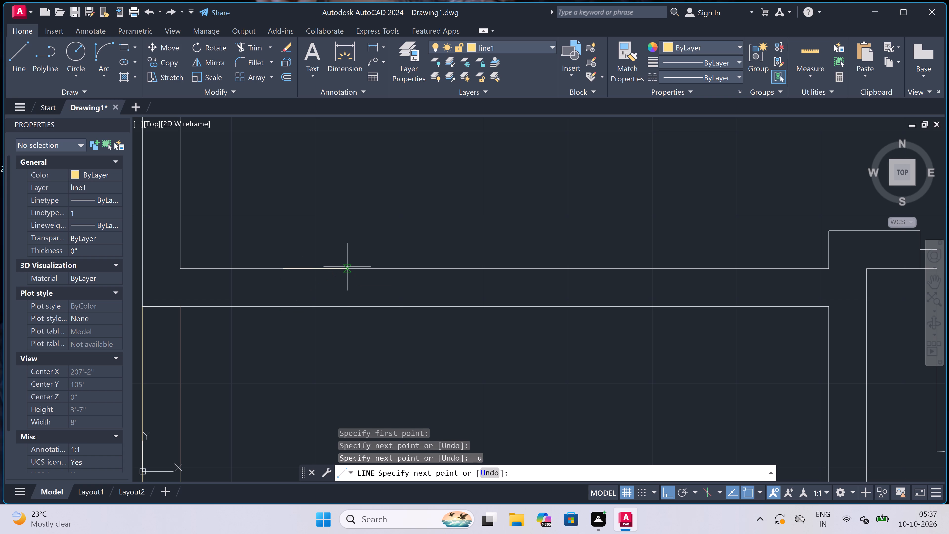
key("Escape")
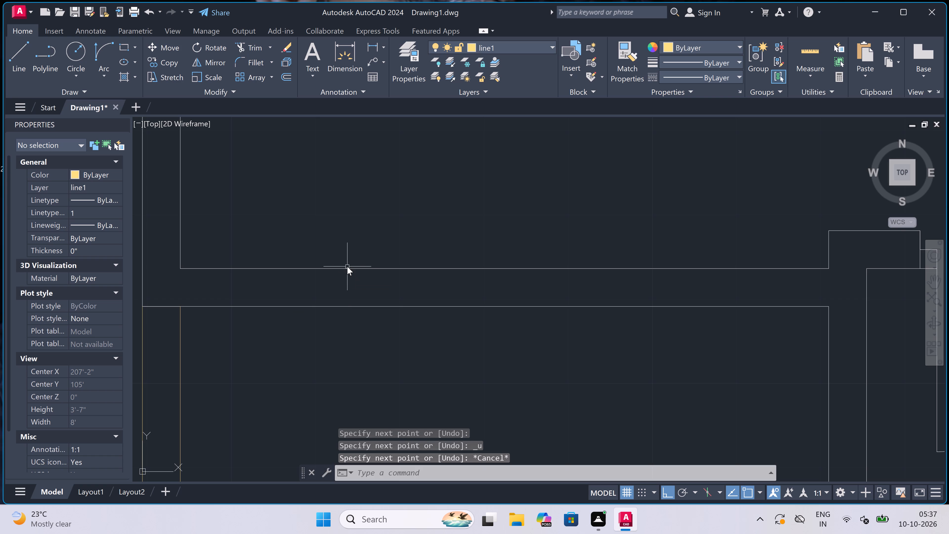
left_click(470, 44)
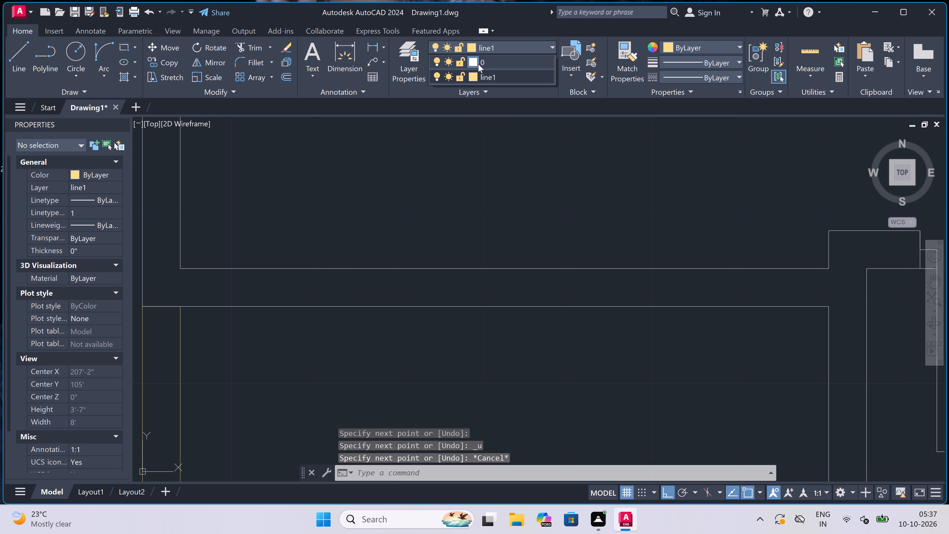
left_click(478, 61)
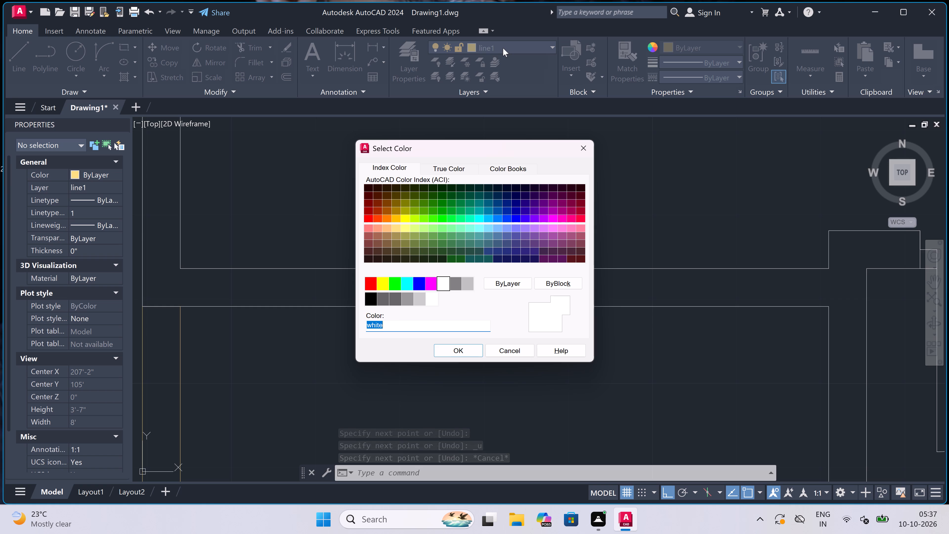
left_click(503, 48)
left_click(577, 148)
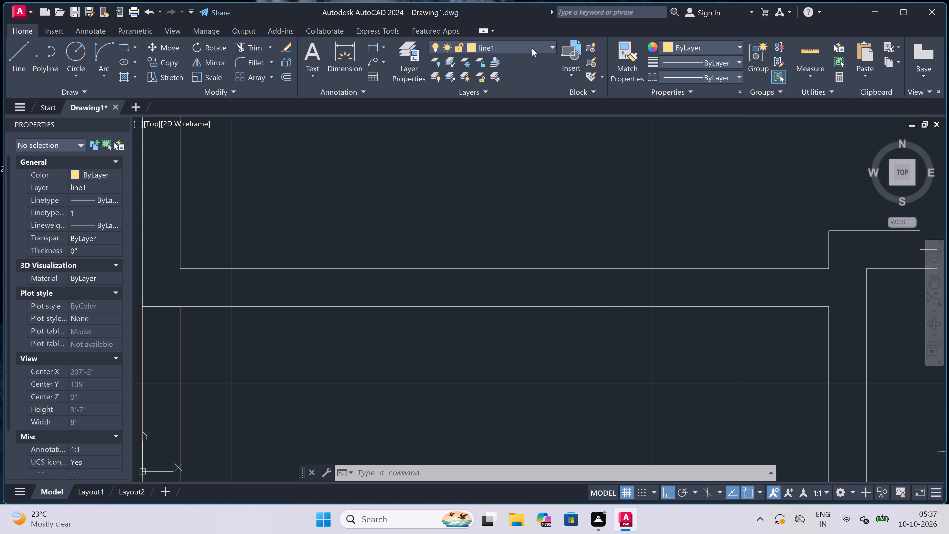
On layer 0, draw two vertical jamb lines across the wall above the left balcony, joined by a line along the wall's centre.
left_click(530, 47)
left_click(528, 59)
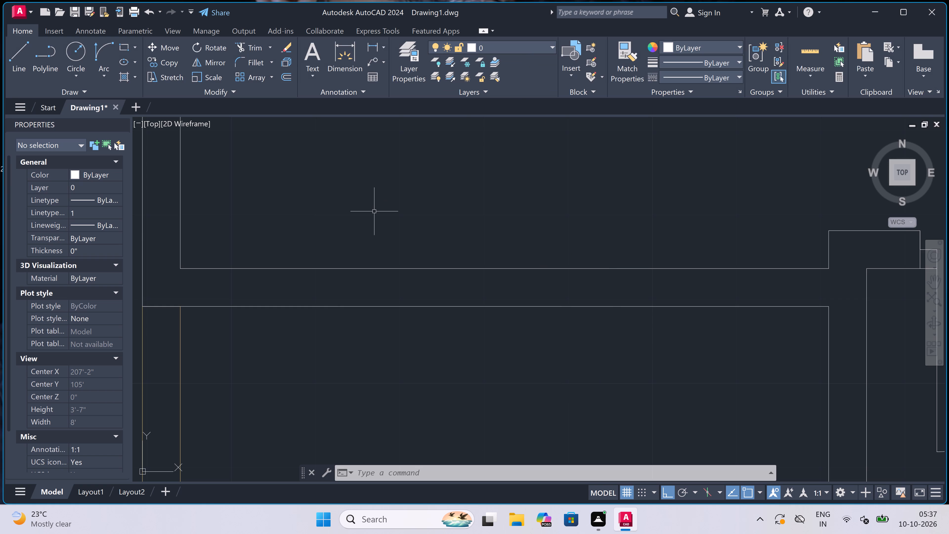
type("l")
key("space")
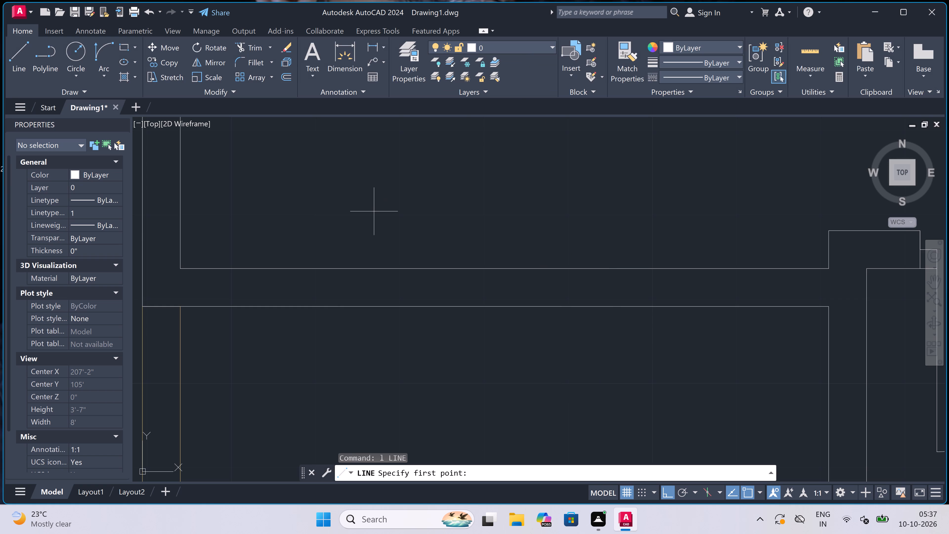
left_click(283, 264)
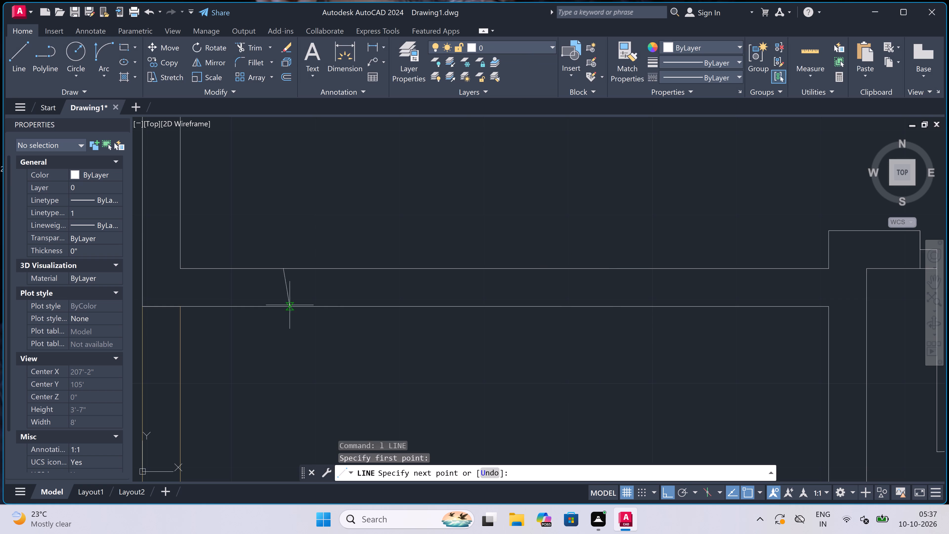
left_click(278, 304)
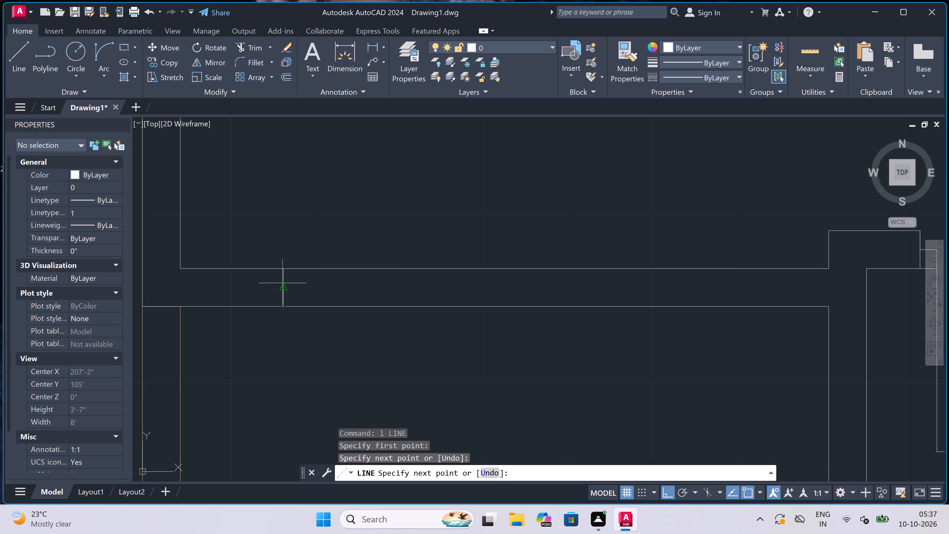
left_click(282, 283)
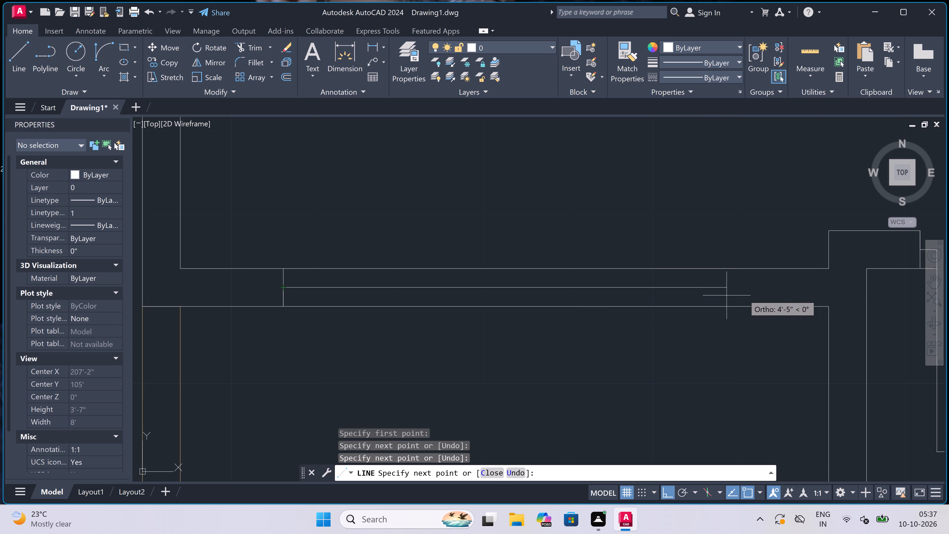
left_click(749, 294)
left_click(750, 272)
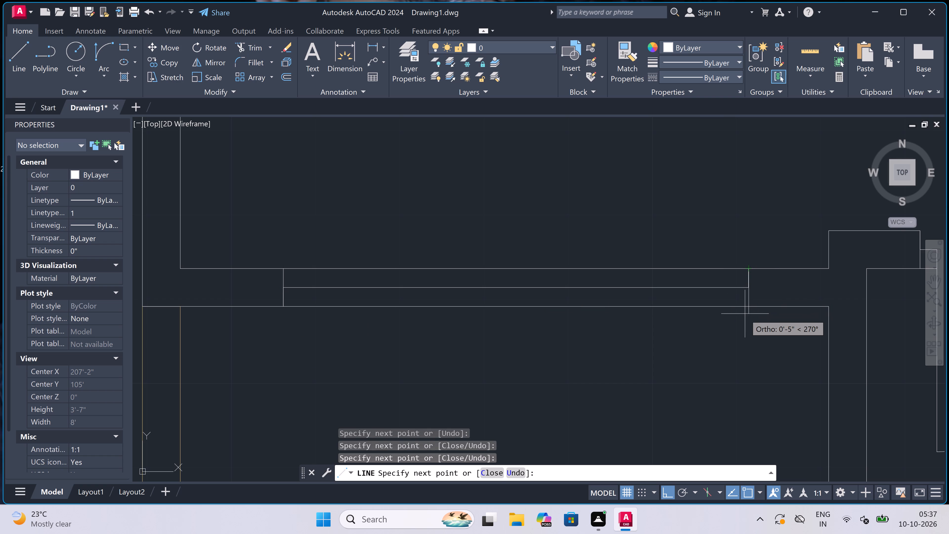
left_click(748, 306)
key("Escape")
key("Escape")
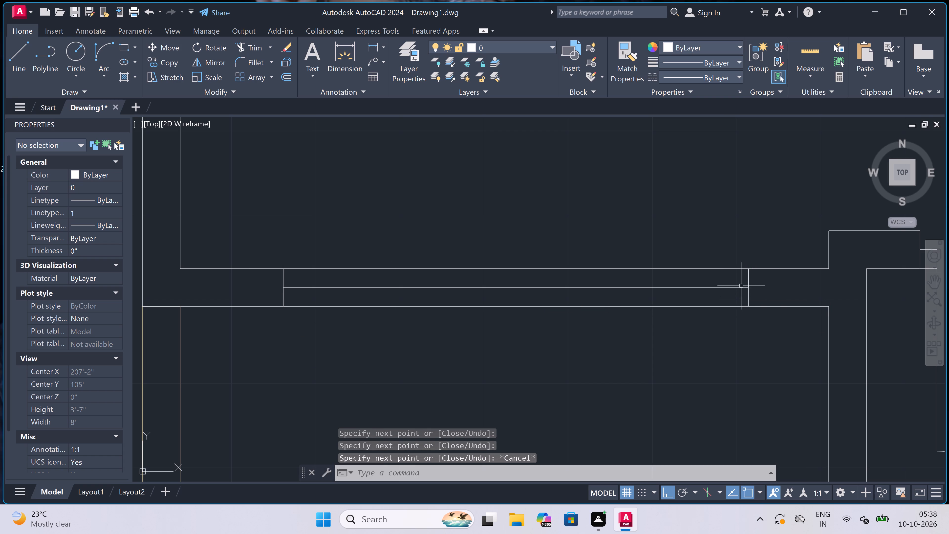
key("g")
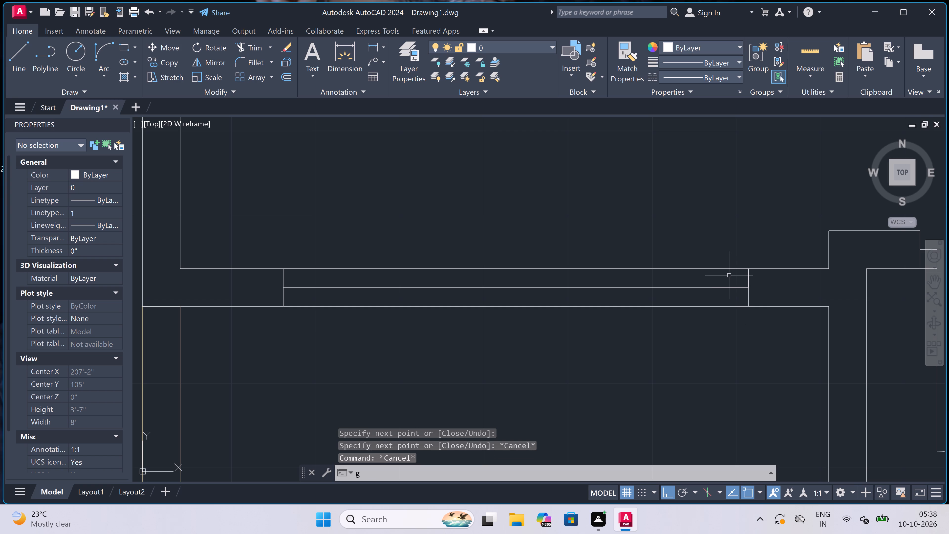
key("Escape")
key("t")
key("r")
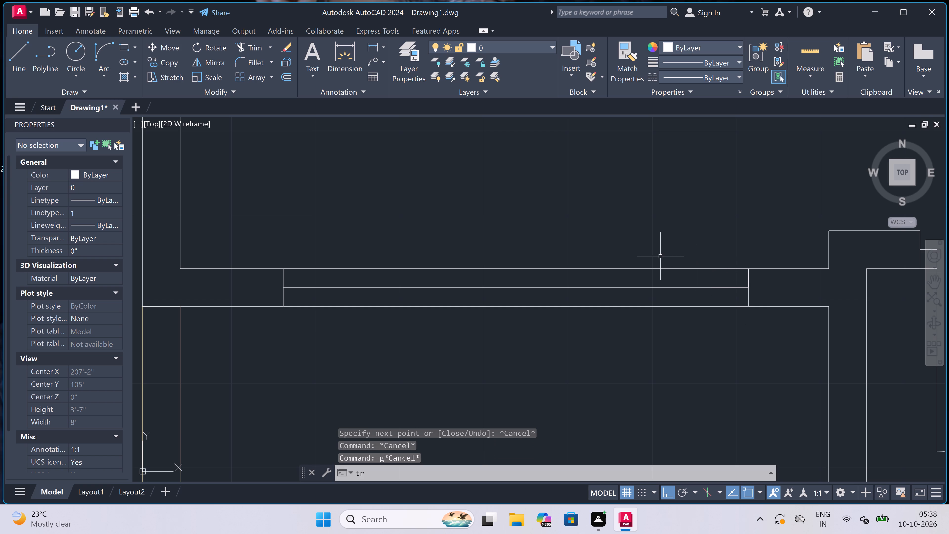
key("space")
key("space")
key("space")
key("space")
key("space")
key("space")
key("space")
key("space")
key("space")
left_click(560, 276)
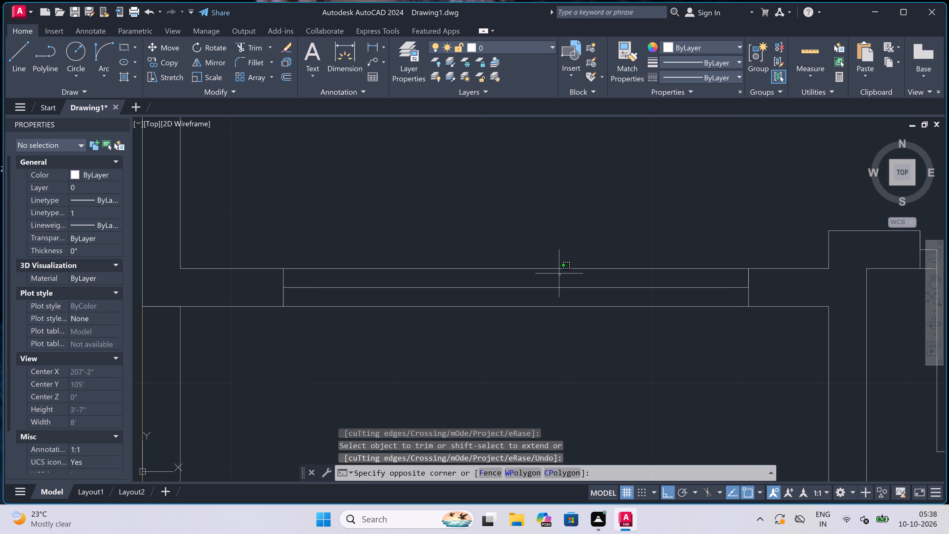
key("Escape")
Trim both wall face lines between the two jambs of the left balcony's opening.
type("tr")
key("space")
left_click(545, 268)
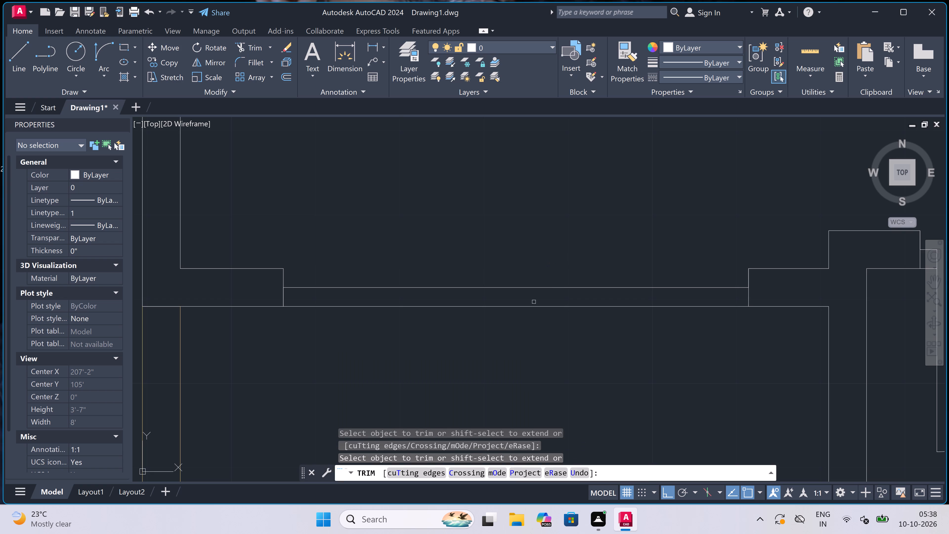
left_click(525, 307)
scroll(459, 246, "down", 5)
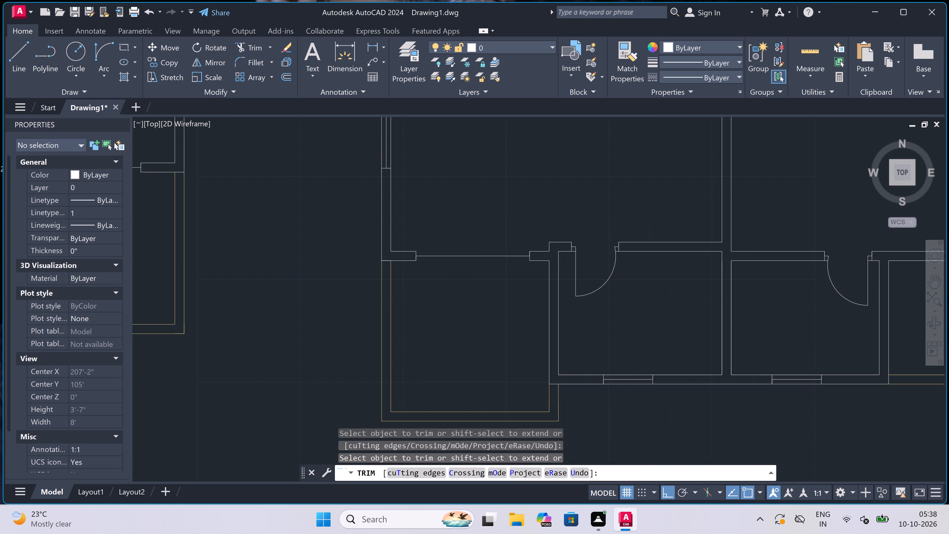
key("Escape")
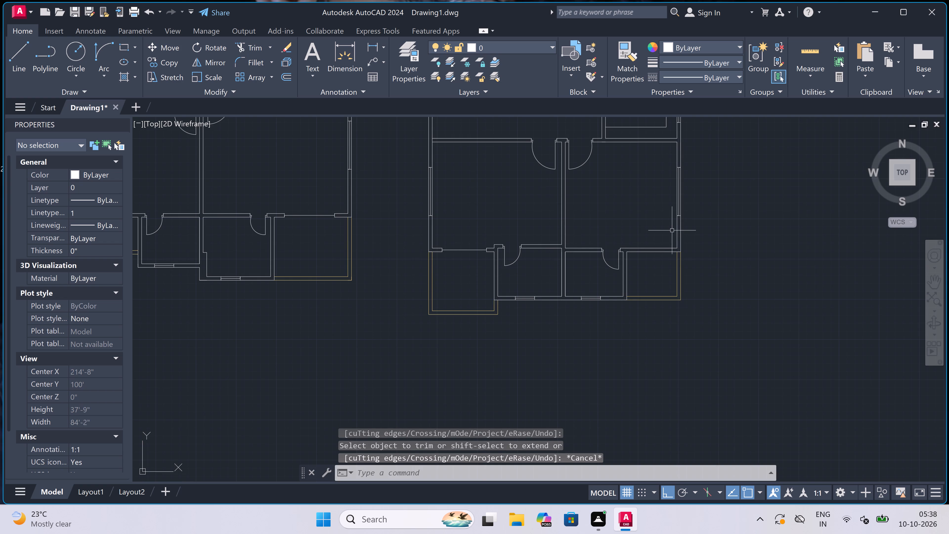
Draw two vertical jamb lines across the wall above the lower-right unit's right balcony, joined by a line along the wall's centre.
scroll(673, 238, "up", 3)
type("l")
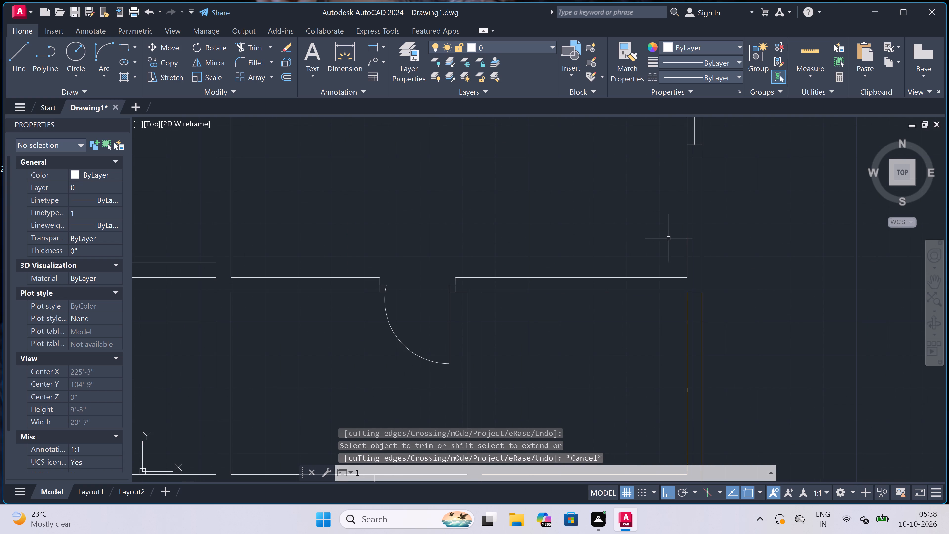
key("space")
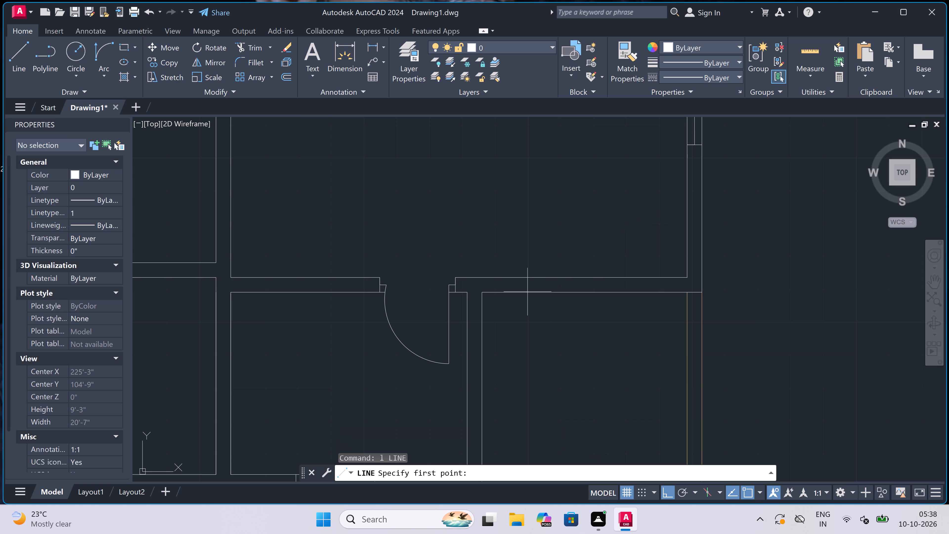
left_click(513, 276)
left_click(514, 288)
left_click(514, 284)
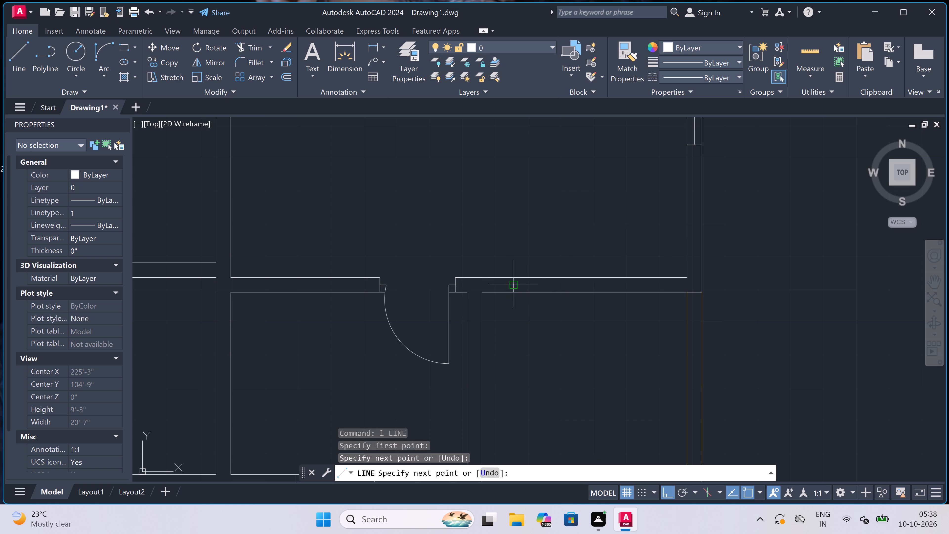
scroll(692, 279, "up", 2)
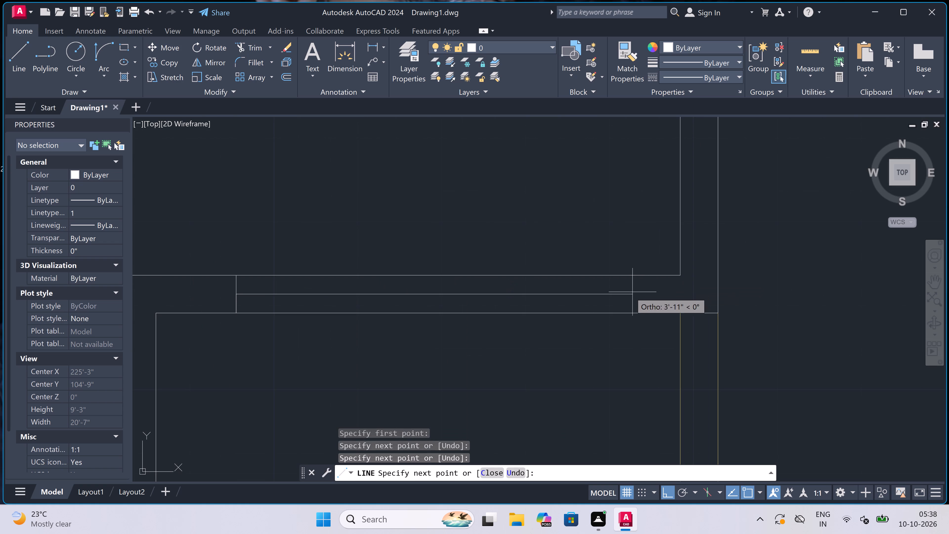
left_click(598, 294)
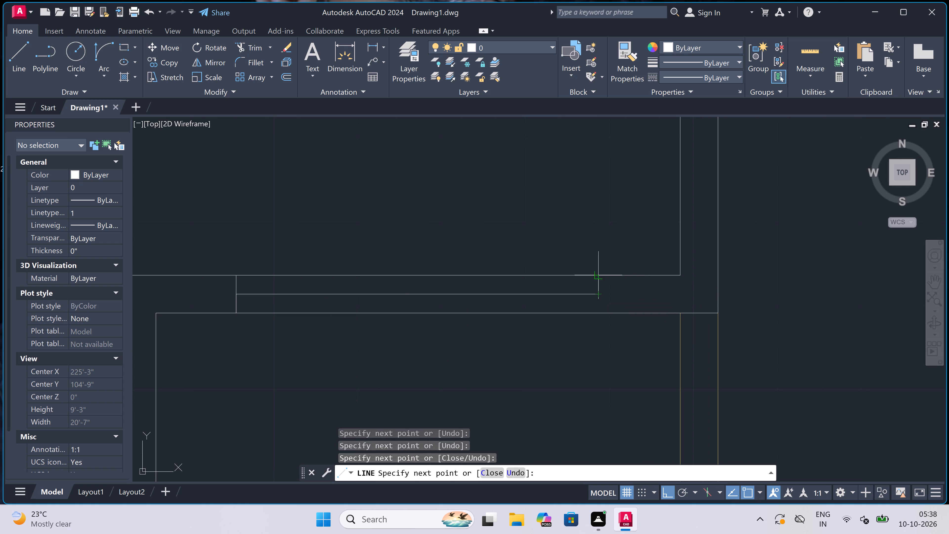
left_click(598, 272)
left_click(597, 310)
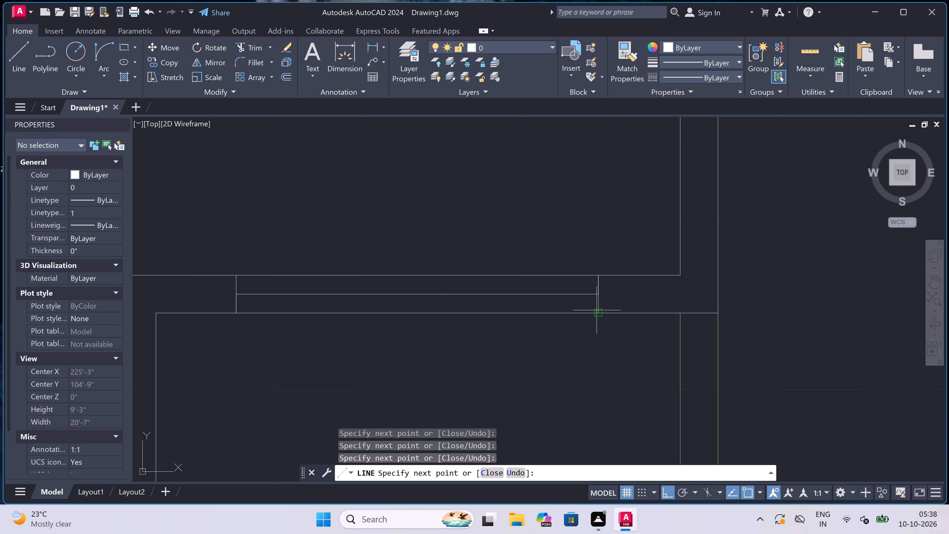
key("Escape")
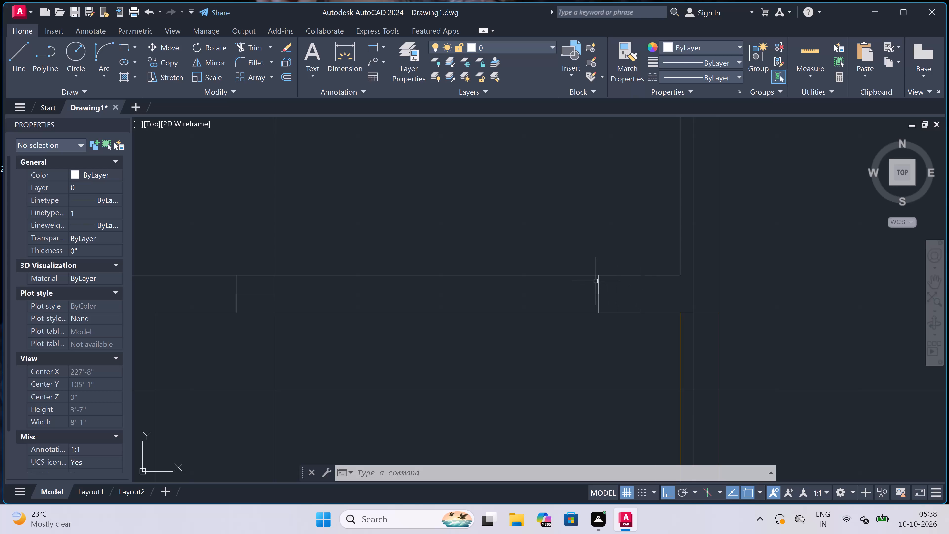
Trim both wall face lines between the two jambs of the right balcony's opening.
type("tr")
key("space")
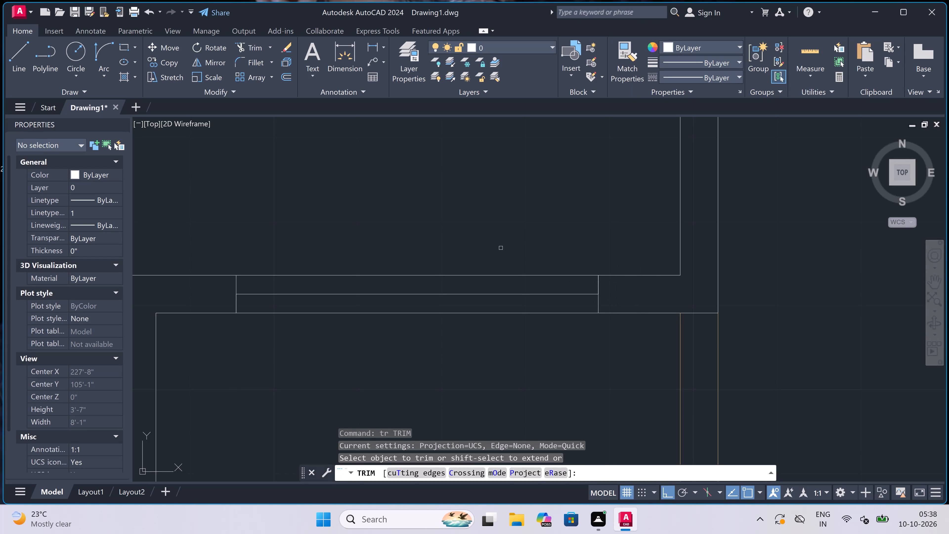
left_click(496, 276)
left_click(490, 311)
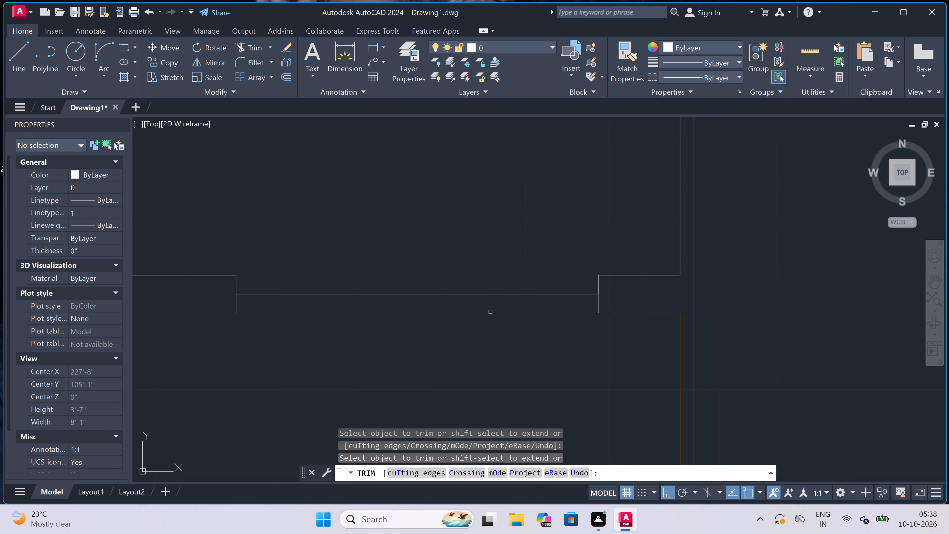
scroll(490, 312, "down", 8)
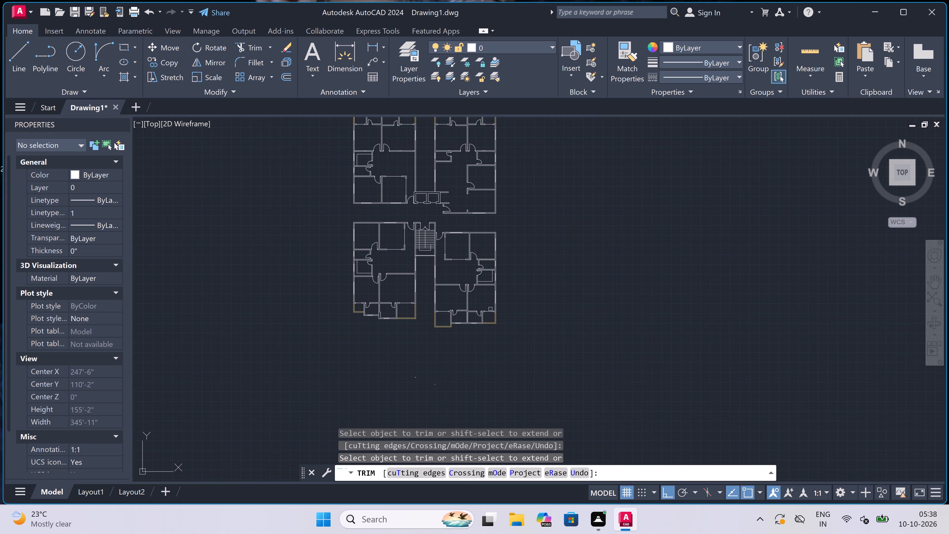
Add a 3" high multiline text label in the lower-left unit's upper-left room, reading BEDROOM with 10'5"x11'0" on the second line.
key("Escape")
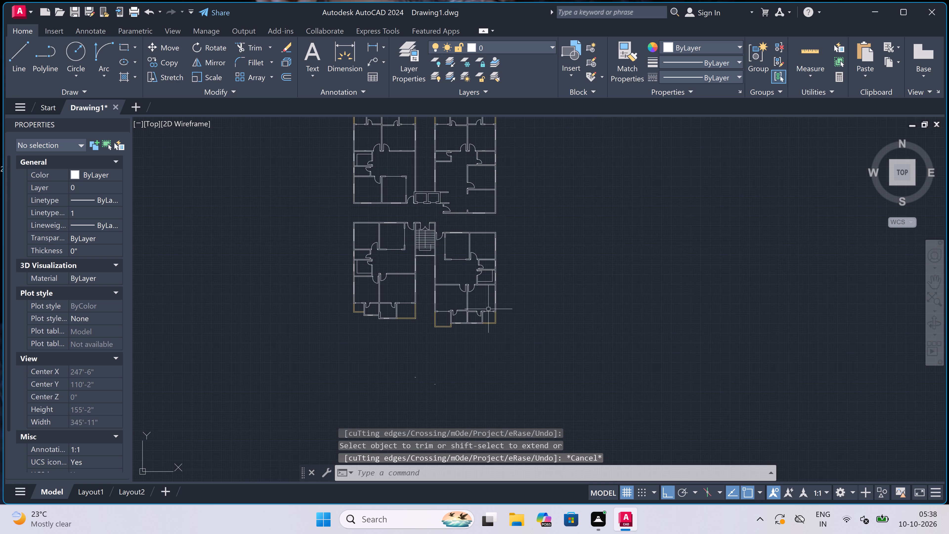
scroll(437, 240, "down", 1)
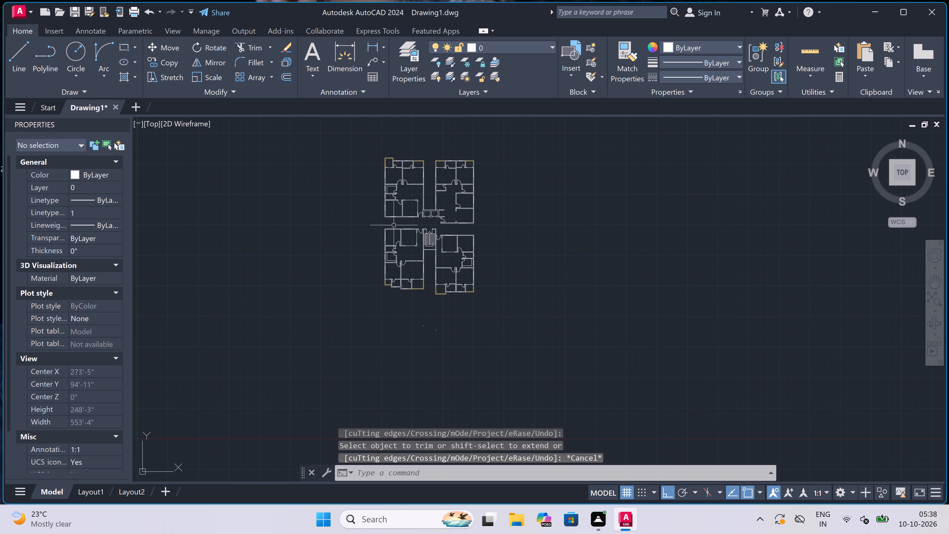
scroll(383, 228, "up", 7)
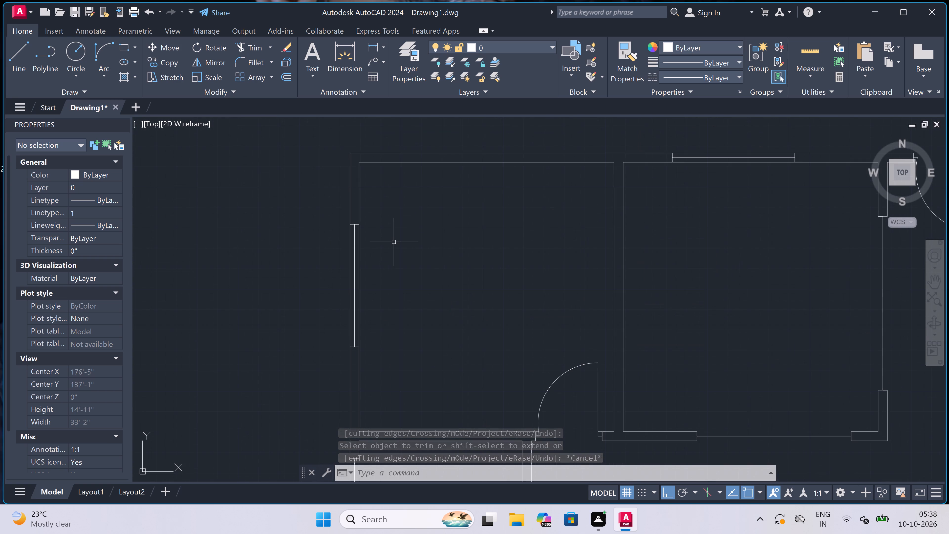
type("mt")
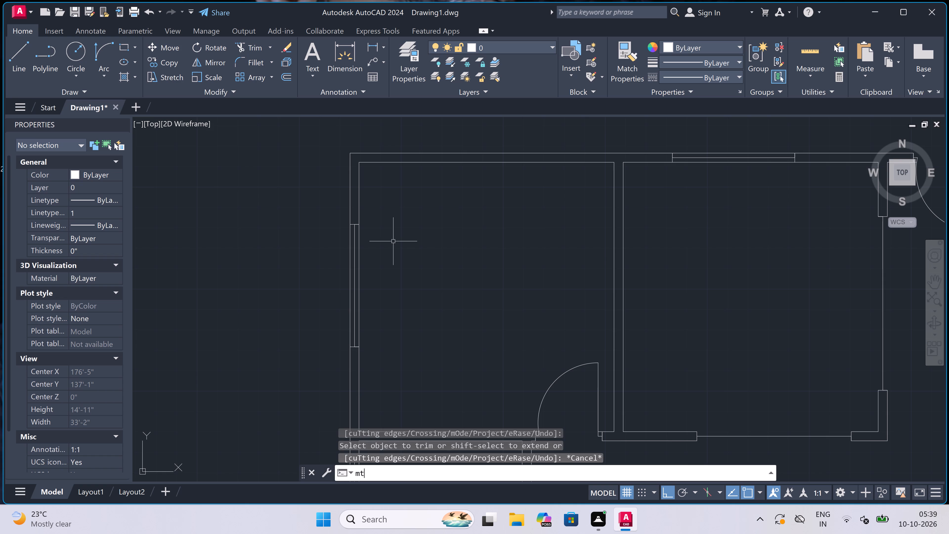
key("space")
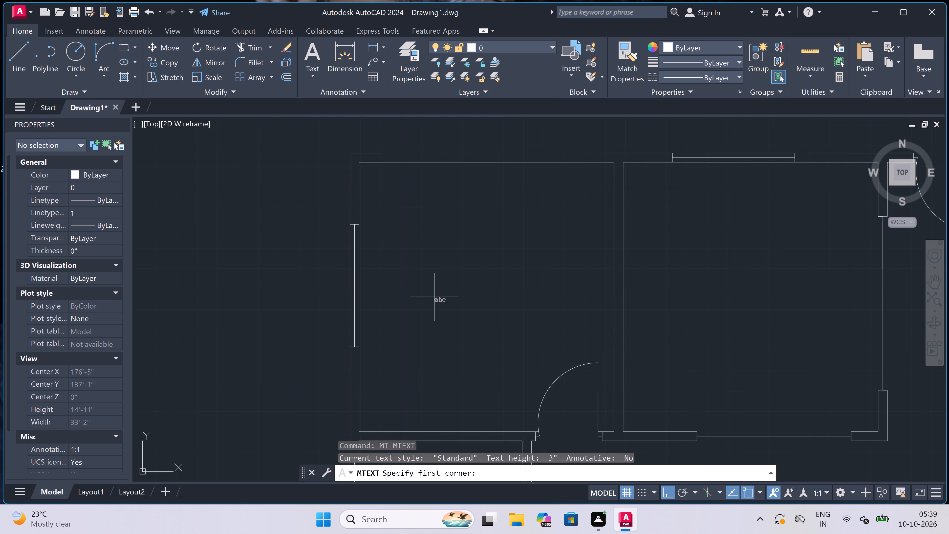
scroll(437, 264, "down", 1)
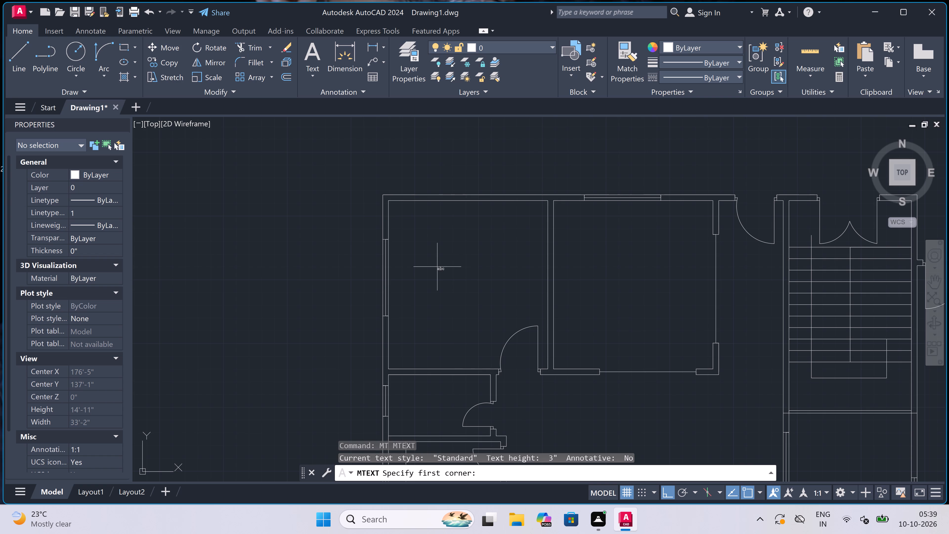
scroll(443, 270, "up", 2)
scroll(443, 270, "down", 1)
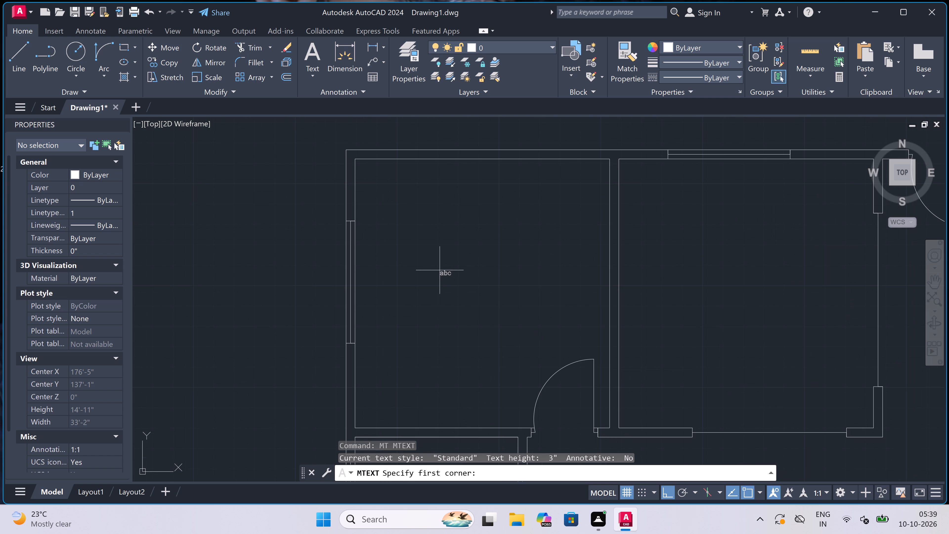
left_click(410, 276)
left_click(749, 289)
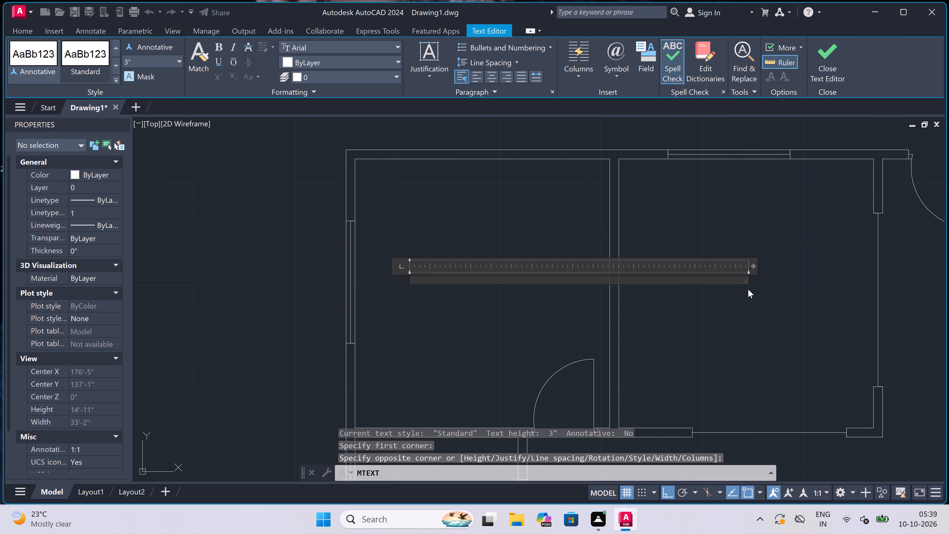
type("BEDR")
type("OOM")
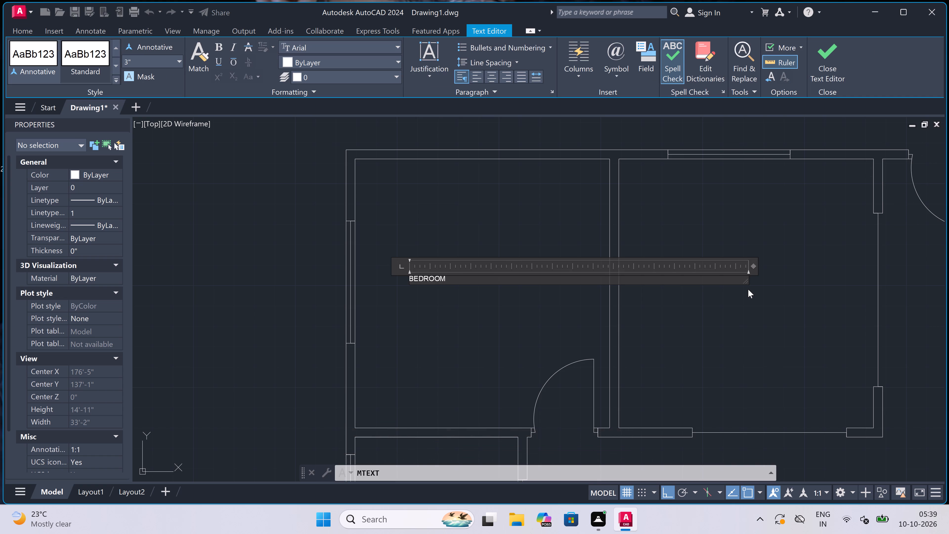
key("Return")
key("1")
type("0'")
key("5")
key("shift+quotedbl")
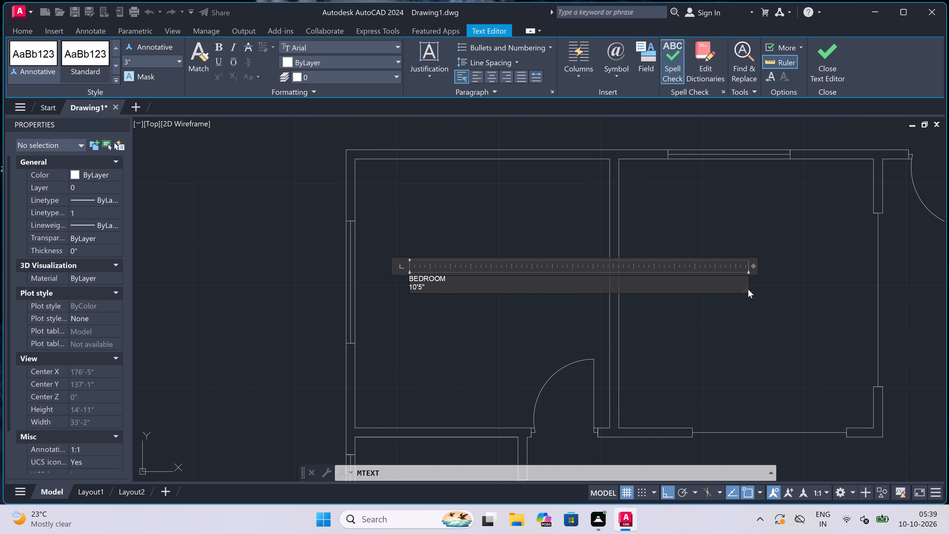
key("x")
type("11")
type("'0")
key("shift+quotedbl")
left_click(432, 308)
Add a multiline text label in the room between the bedroom and the staircase, reading LIVING AREA with 10'5"x11'0" on the second line.
scroll(420, 276, "down", 6)
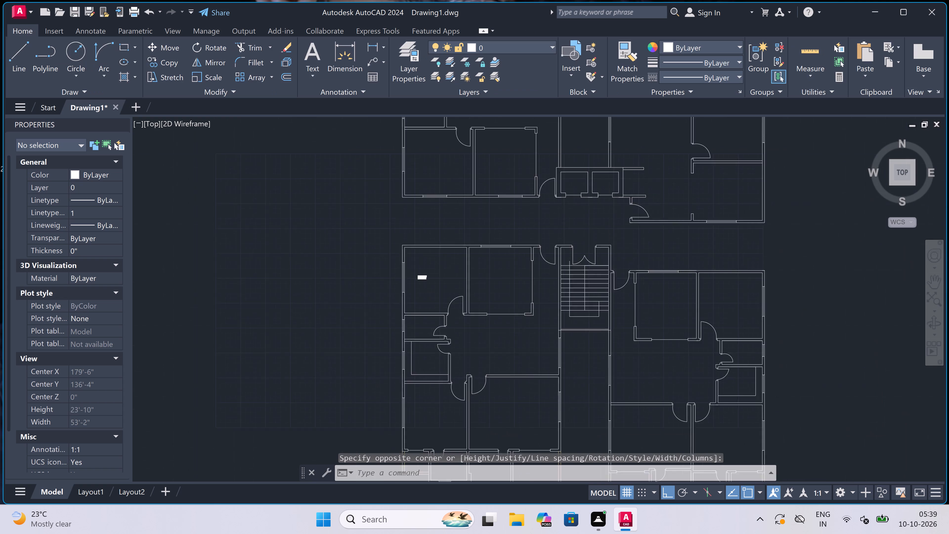
scroll(465, 274, "up", 4)
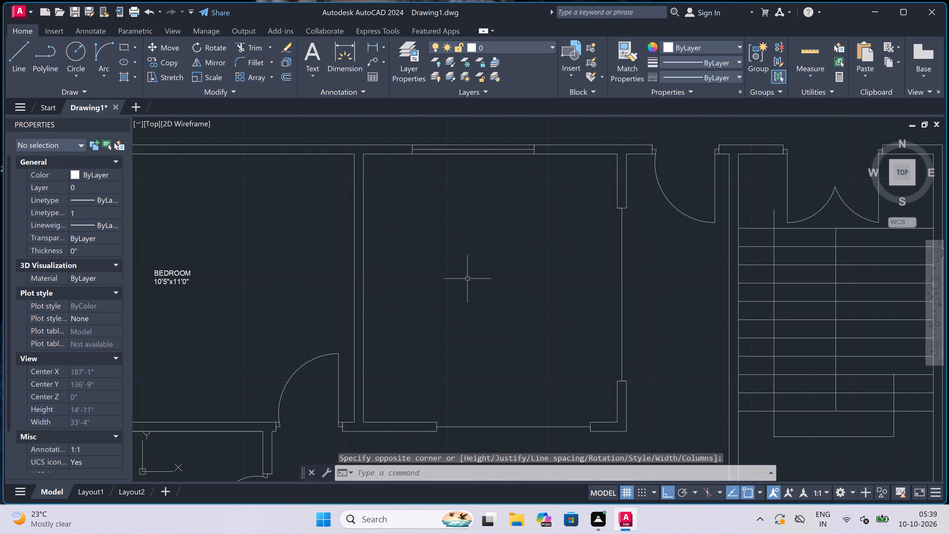
key("space")
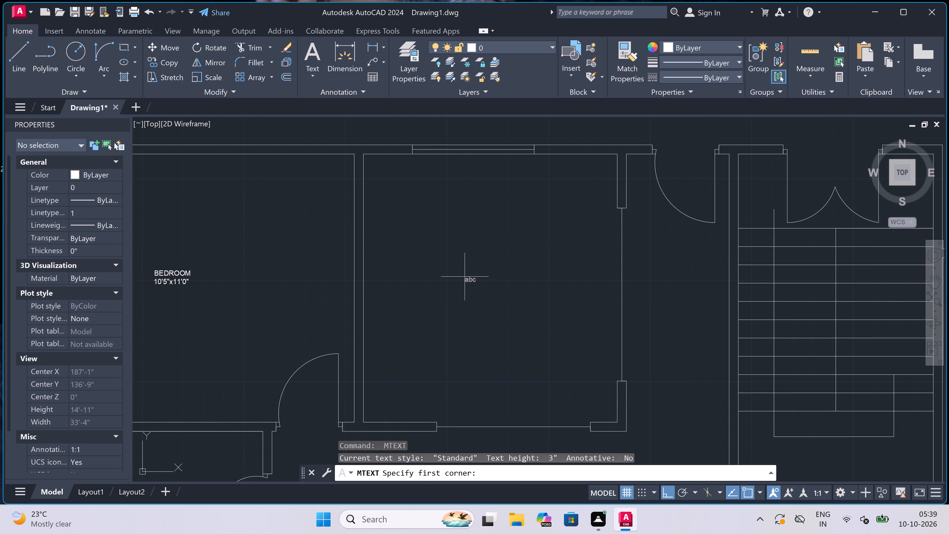
left_click(425, 281)
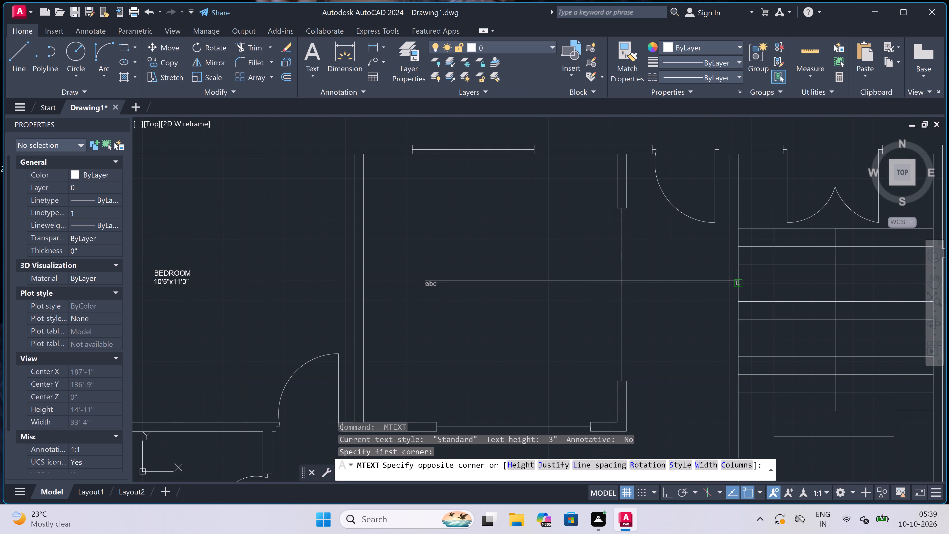
left_click(738, 283)
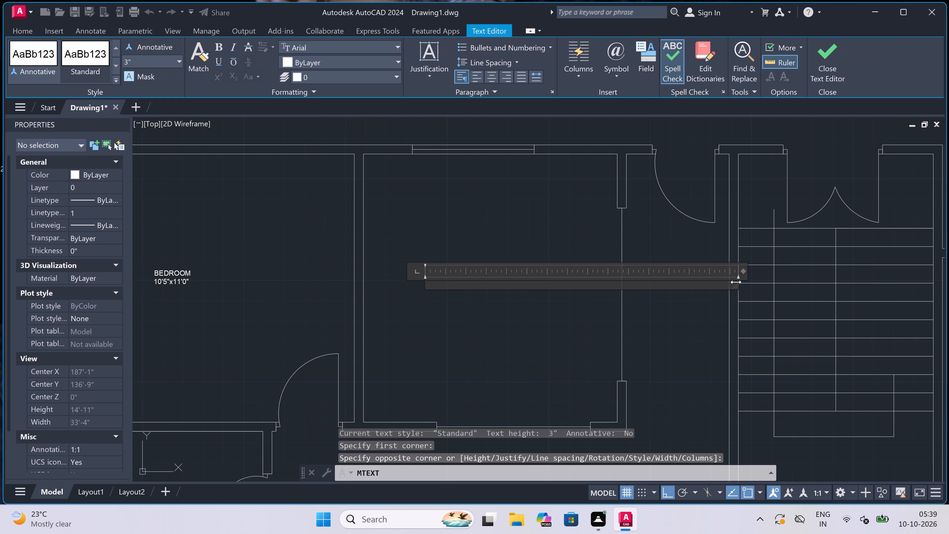
type("LIVING AREA")
key("Return")
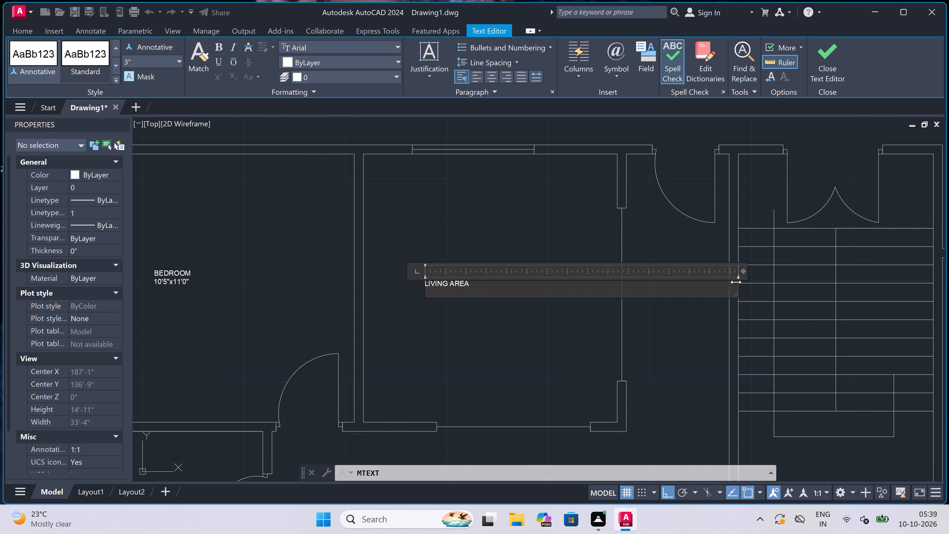
key("1")
type("0'5")
key("shift+quotedbl")
key("x")
type("11")
type("'0\"")
left_click(410, 328)
Add a multiline text label in the small room below the lower-left unit's bedroom, reading TOILET with 6'8"x4'0" on the second line.
scroll(415, 297, "down", 3)
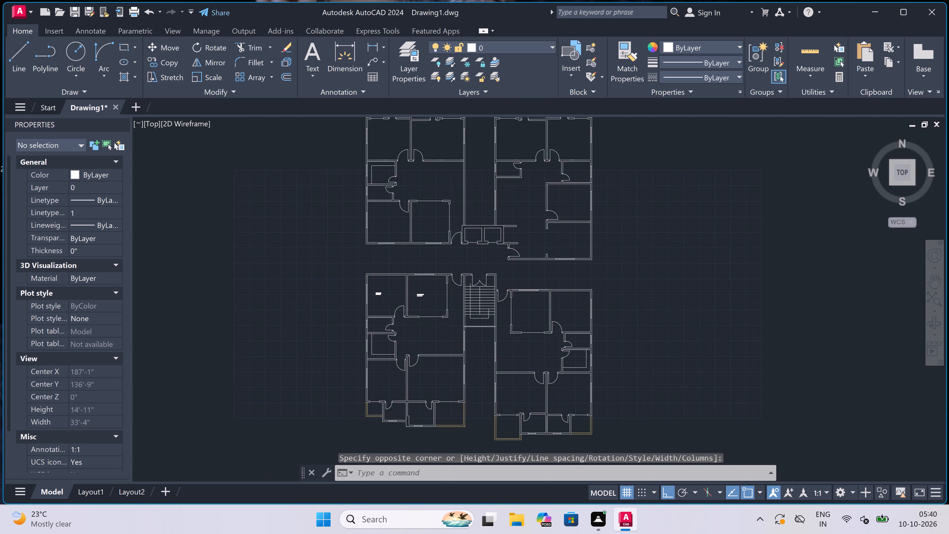
scroll(415, 297, "down", 3)
scroll(396, 306, "up", 7)
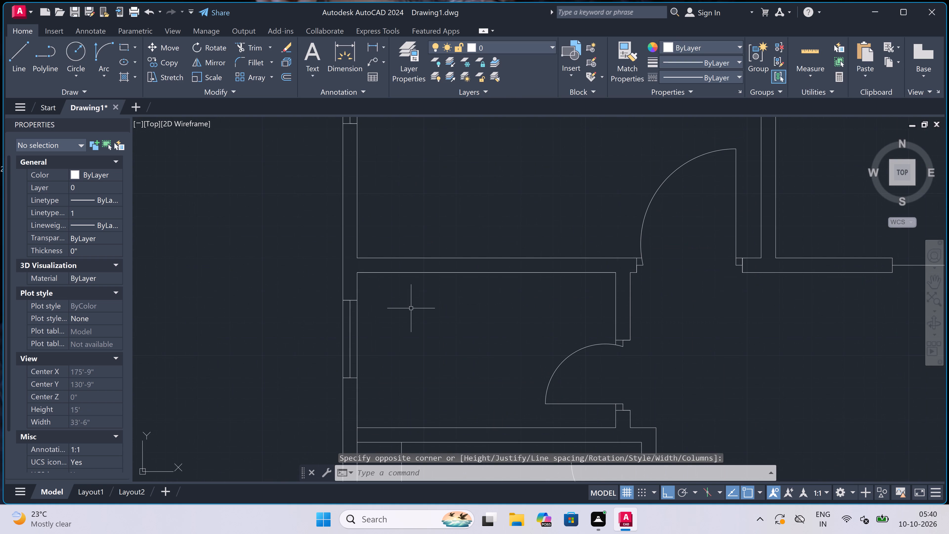
key("space")
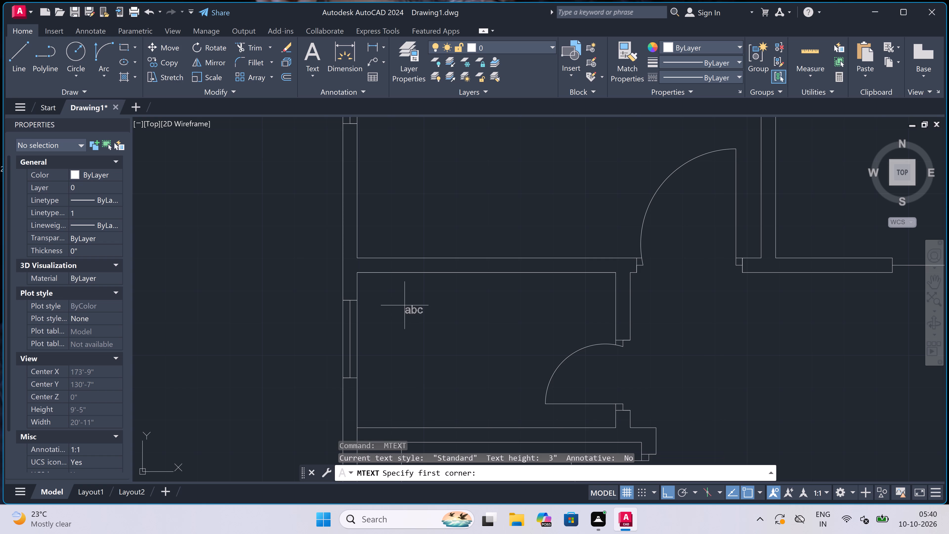
scroll(405, 305, "down", 1)
scroll(419, 319, "up", 1)
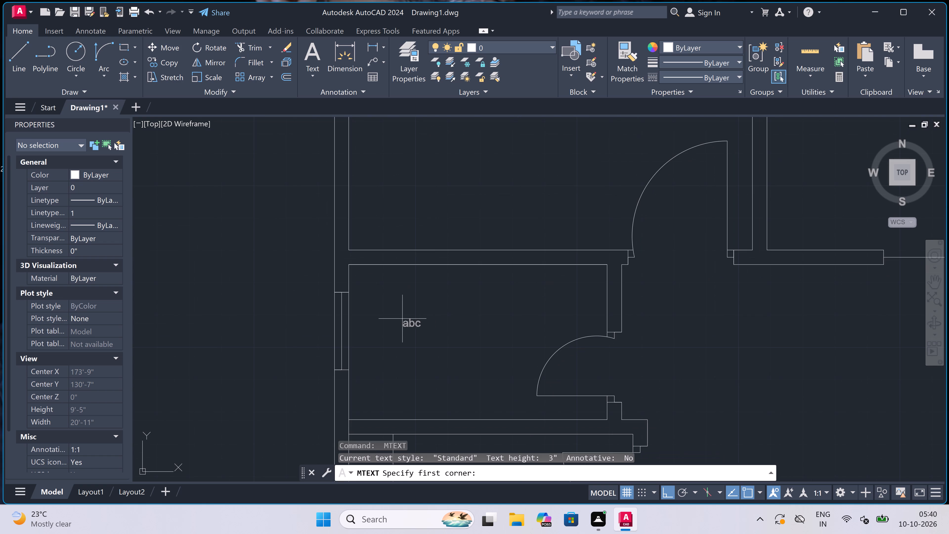
left_click_drag(410, 304, 416, 306)
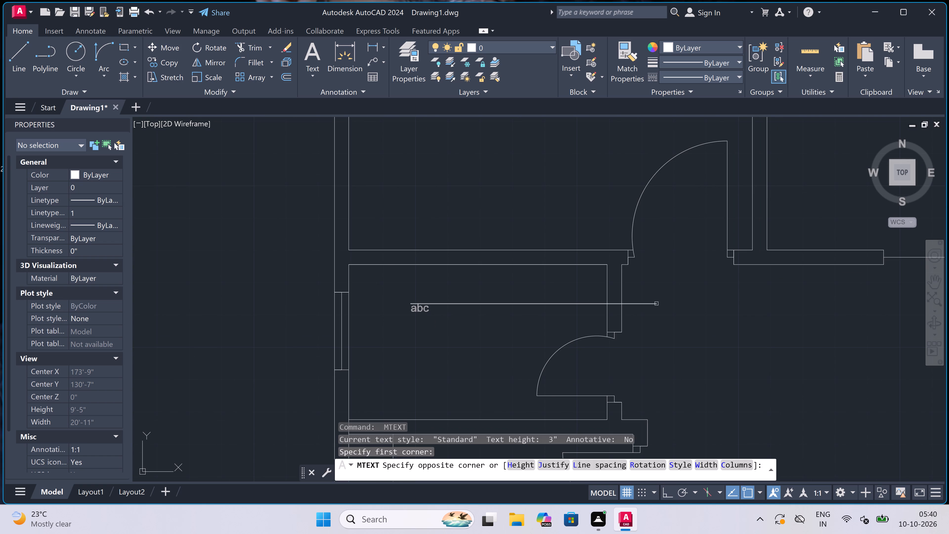
left_click(663, 307)
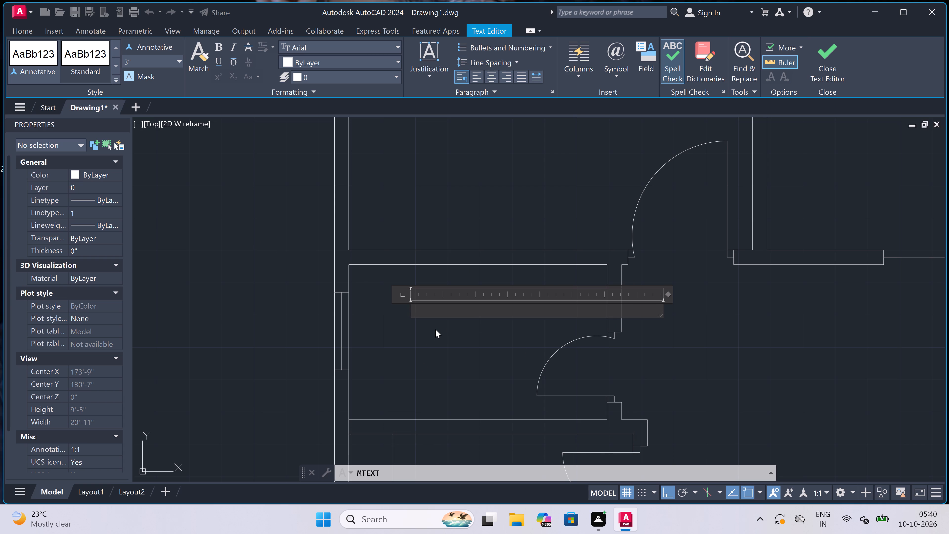
type("TOILET")
key("Return")
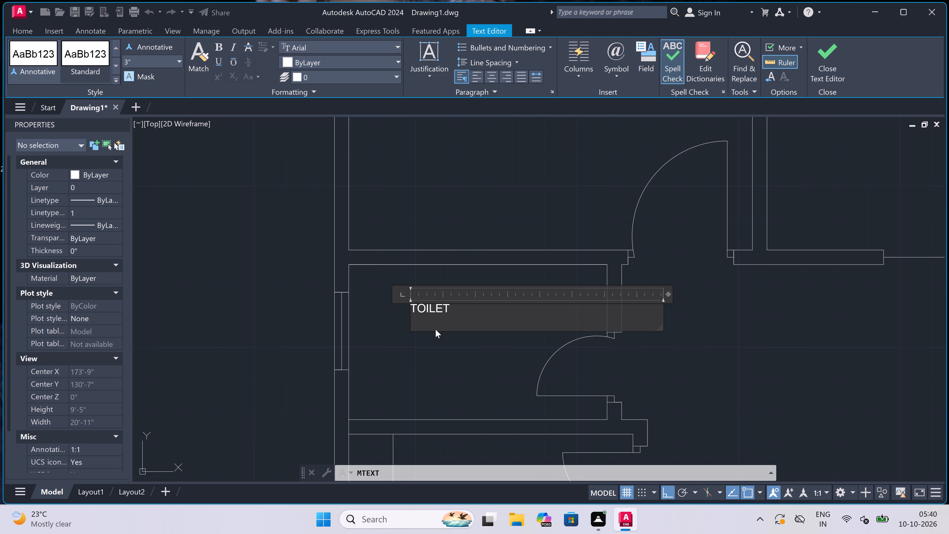
key("6")
type("'8")
key("shift+quotedbl")
key("x")
key("4")
type("'0\"")
left_click(411, 366)
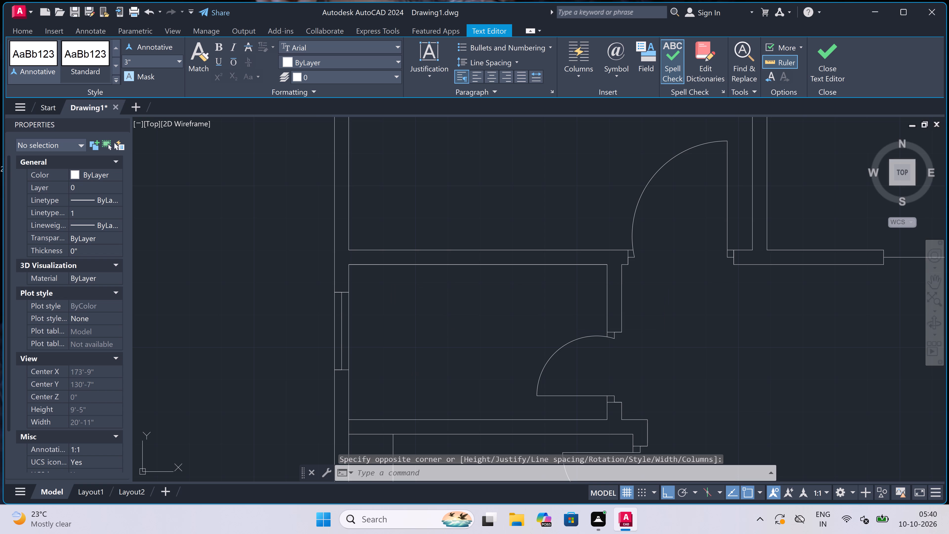
Add a multiline text label in the room below the toilet, reading KITCHEN with 7'4"x6'8" on the second line.
scroll(411, 331, "down", 5)
scroll(417, 358, "up", 4)
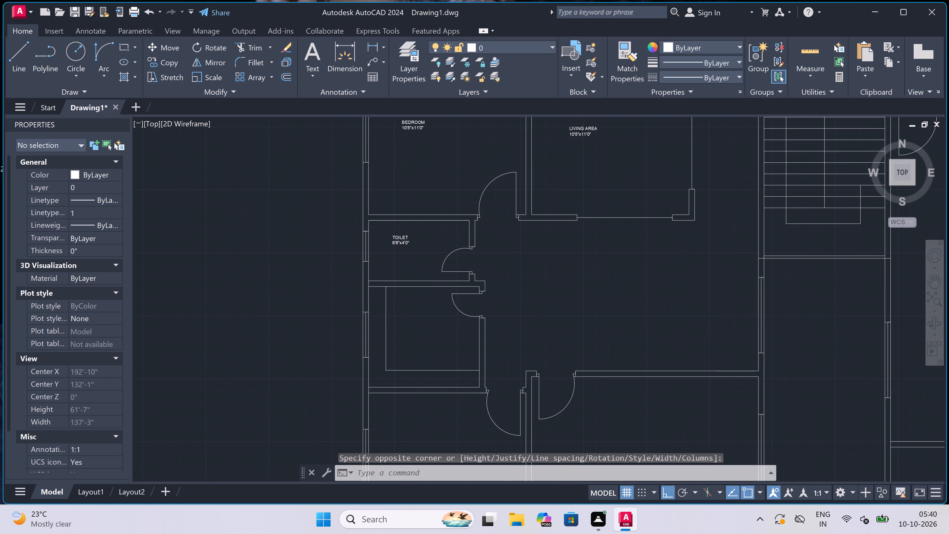
scroll(413, 330, "up", 1)
key("space")
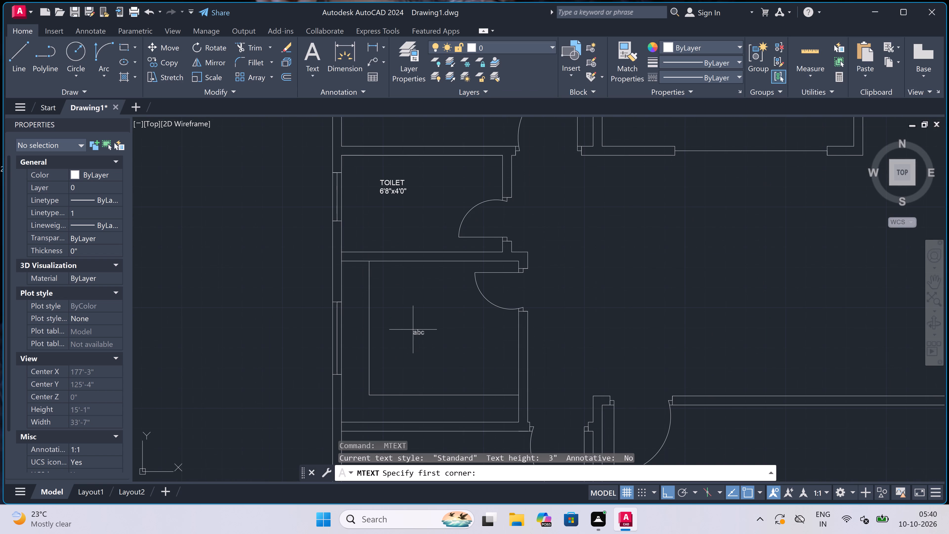
left_click(392, 343)
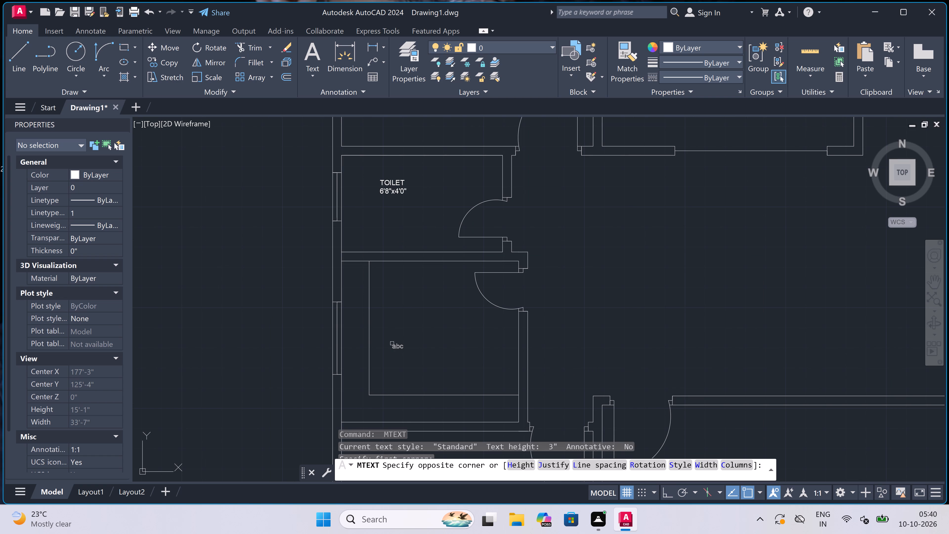
left_click(740, 289)
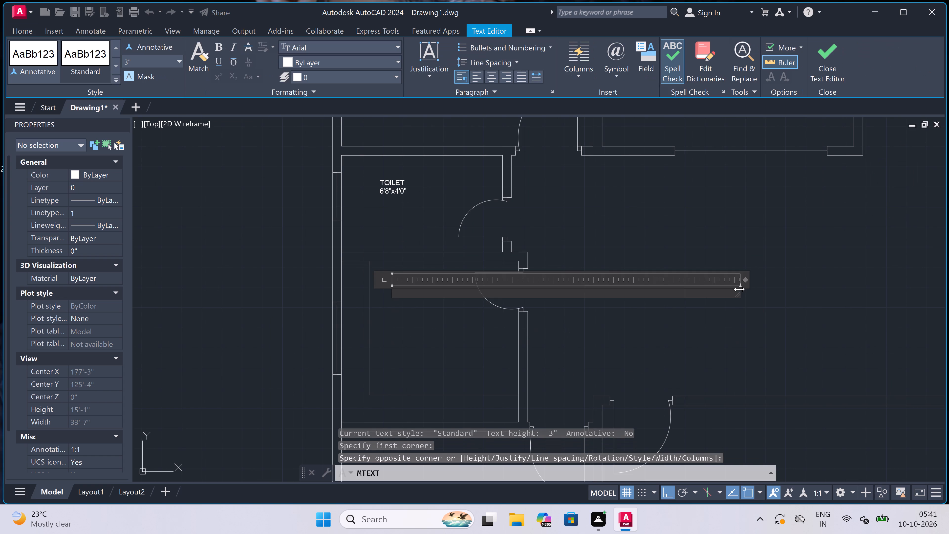
type("KITCH")
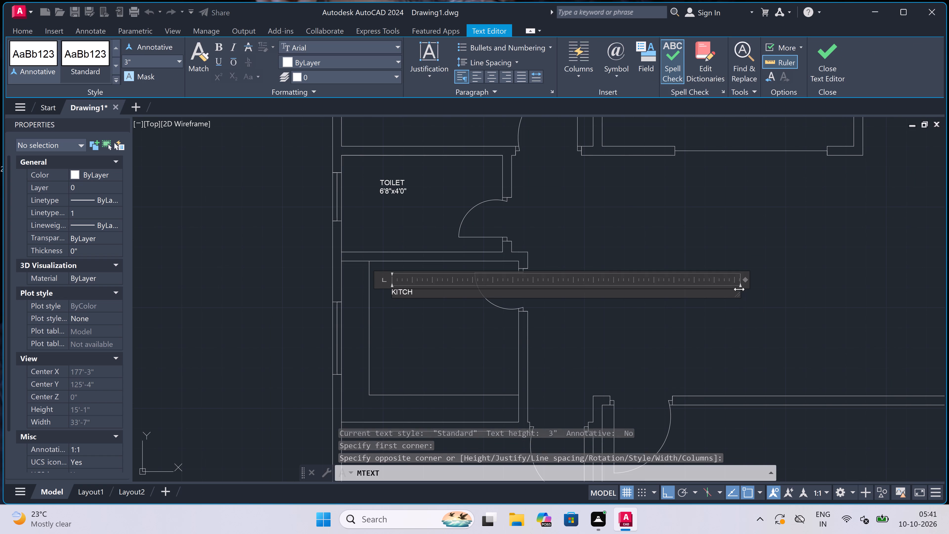
key("e")
key("n")
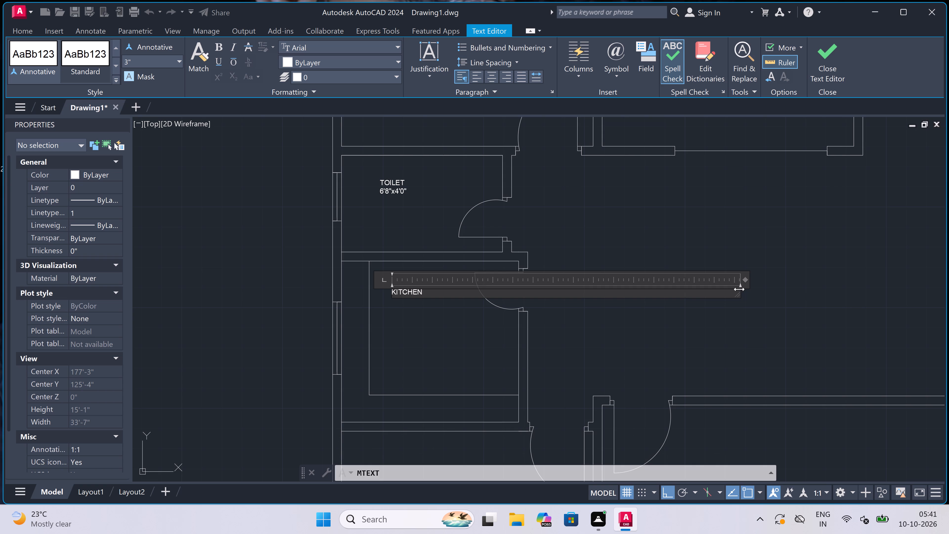
key("Return")
type("7'")
key("4")
key("shift+quotedbl")
key("x")
key("6")
type("'8")
key("shift+quotedbl")
left_click(432, 327)
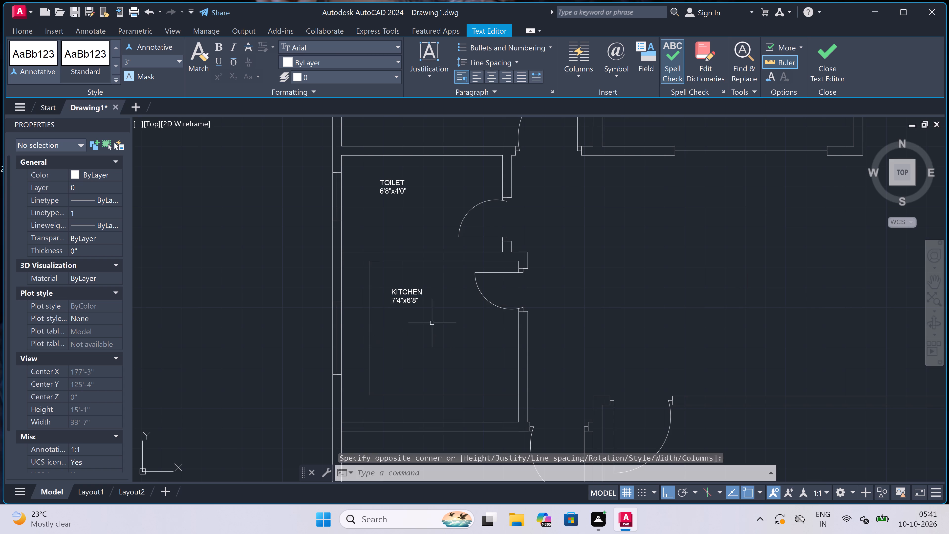
Turn Ortho off and move the KITCHEN label down and slightly right, towards the centre of the kitchen.
scroll(422, 299, "up", 2)
left_click(407, 289)
left_click(332, 282)
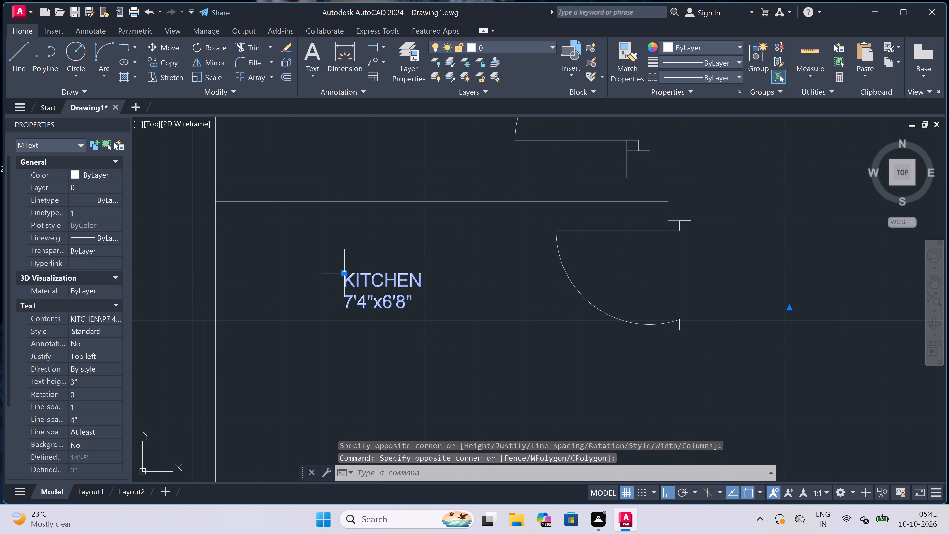
left_click(346, 273)
scroll(372, 305, "down", 2)
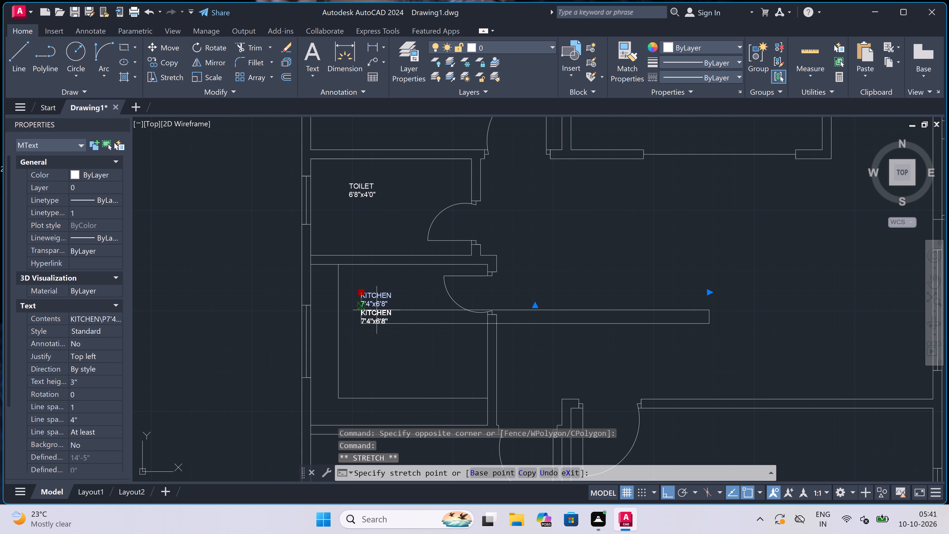
key("F8")
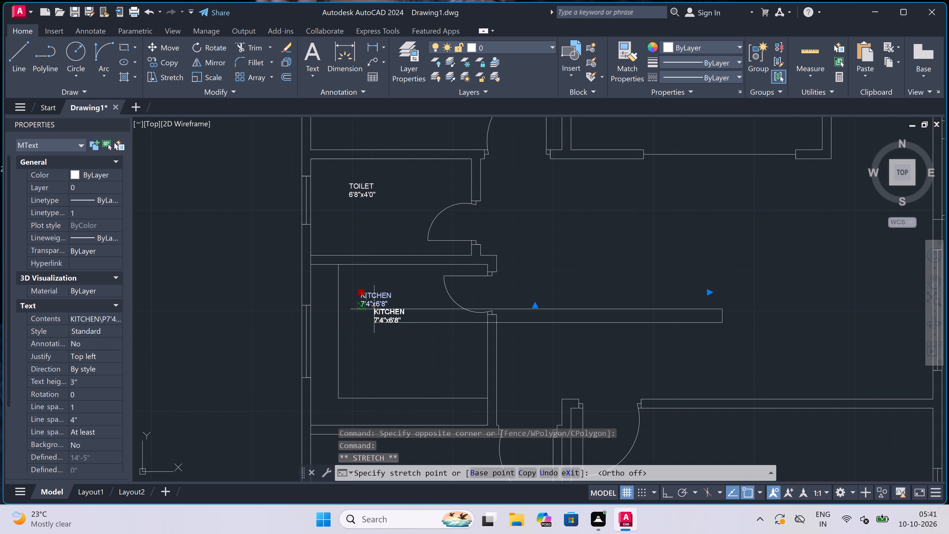
scroll(372, 328, "up", 3)
left_click(372, 328)
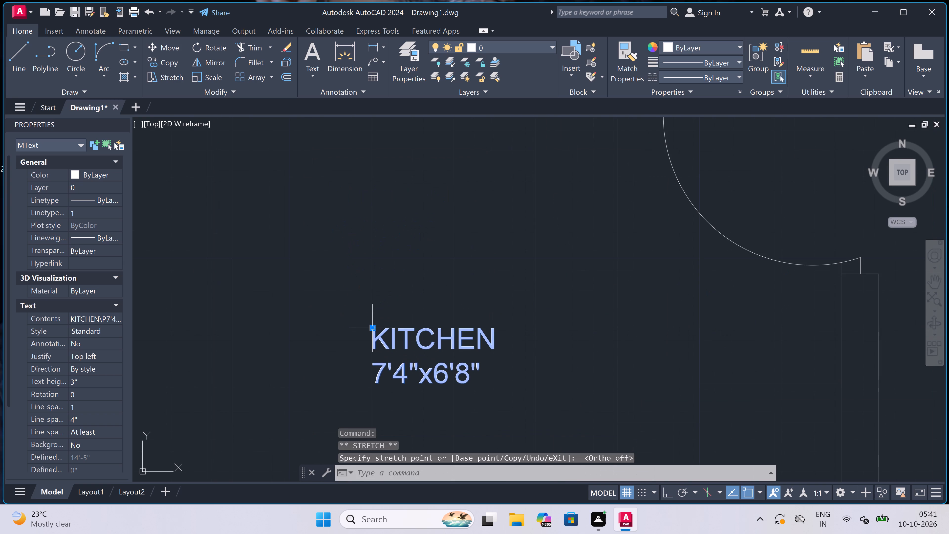
key("Escape")
key("Escape")
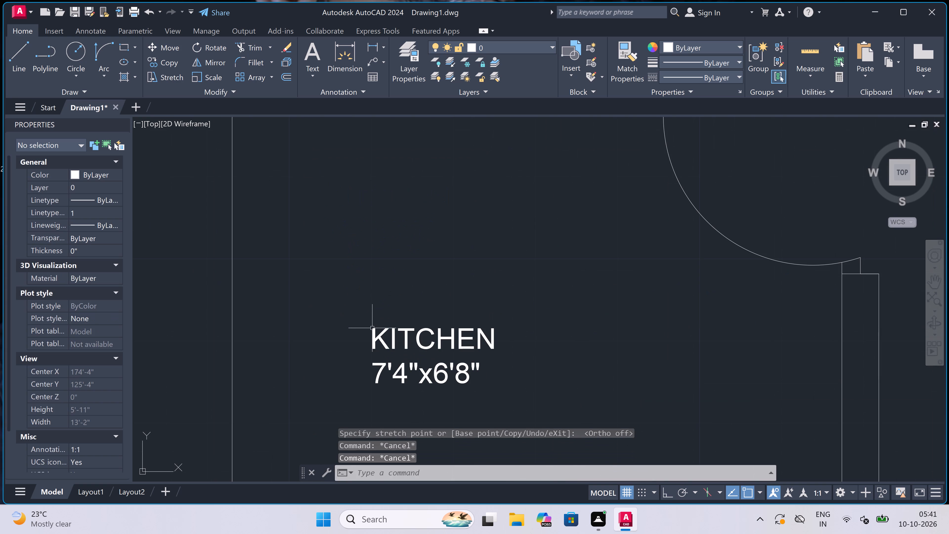
Add a multiline text label in the open area between the kitchen and the staircase side, reading DINING with 16'10"x10'0" on the second line.
scroll(386, 313, "down", 6)
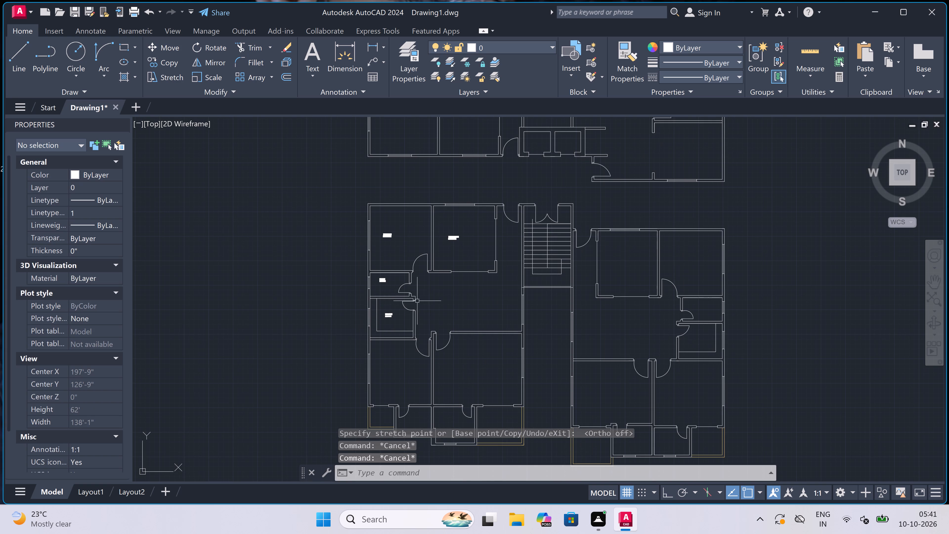
scroll(461, 293, "up", 3)
type("mt")
key("space")
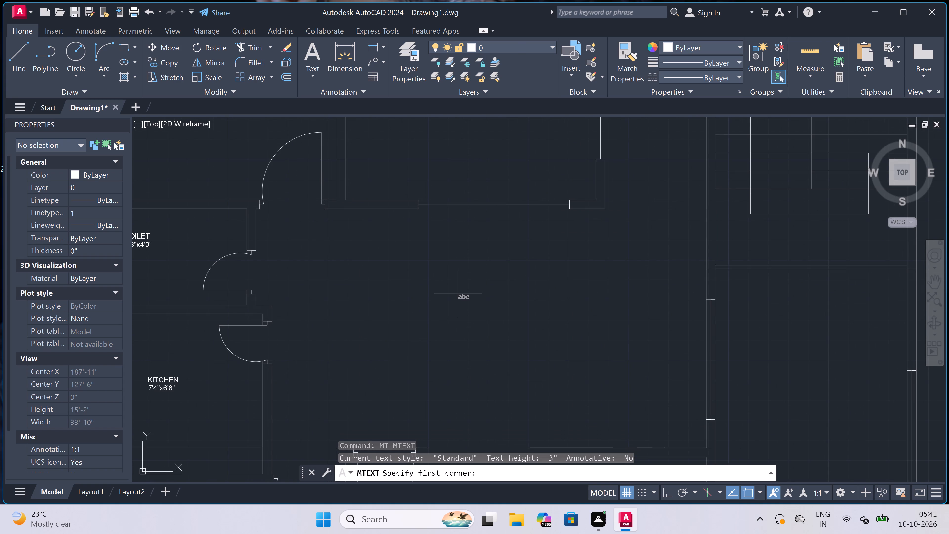
left_click(414, 324)
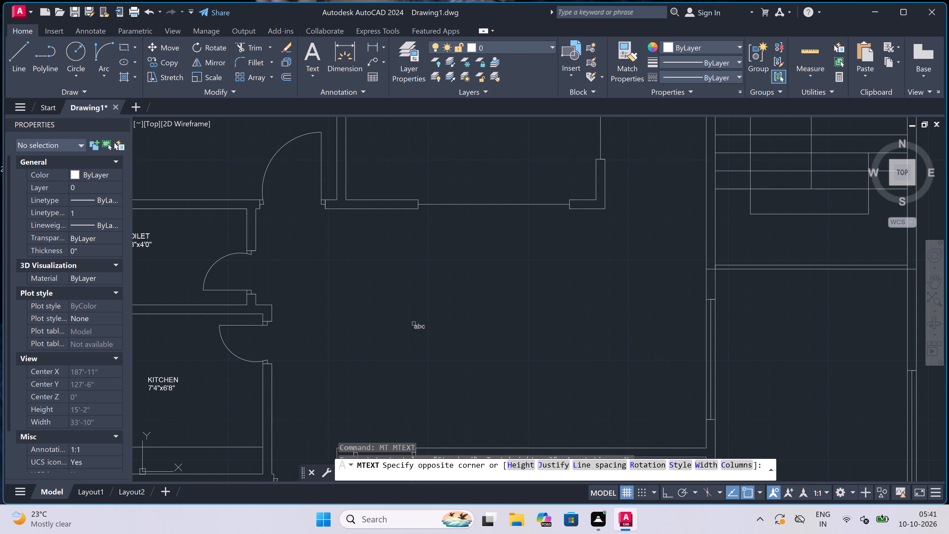
left_click(682, 308)
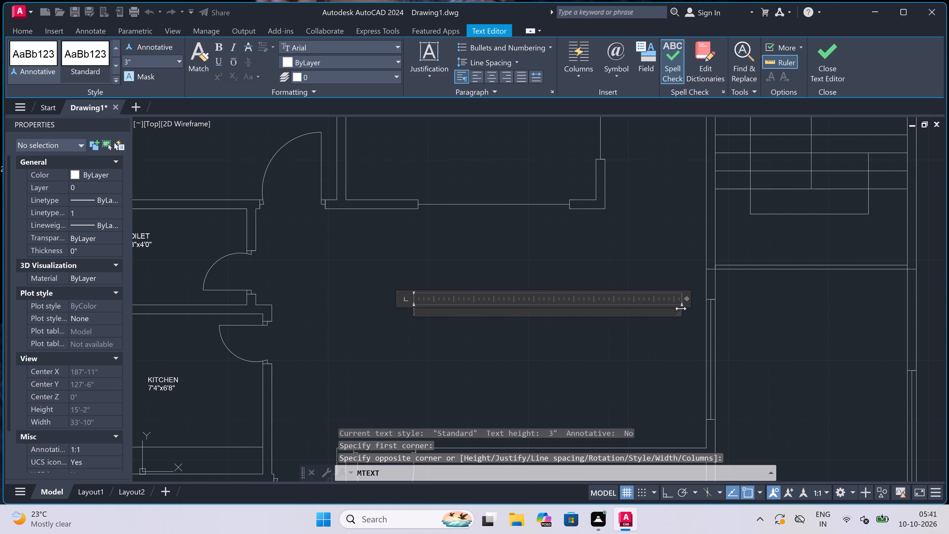
type("DINING")
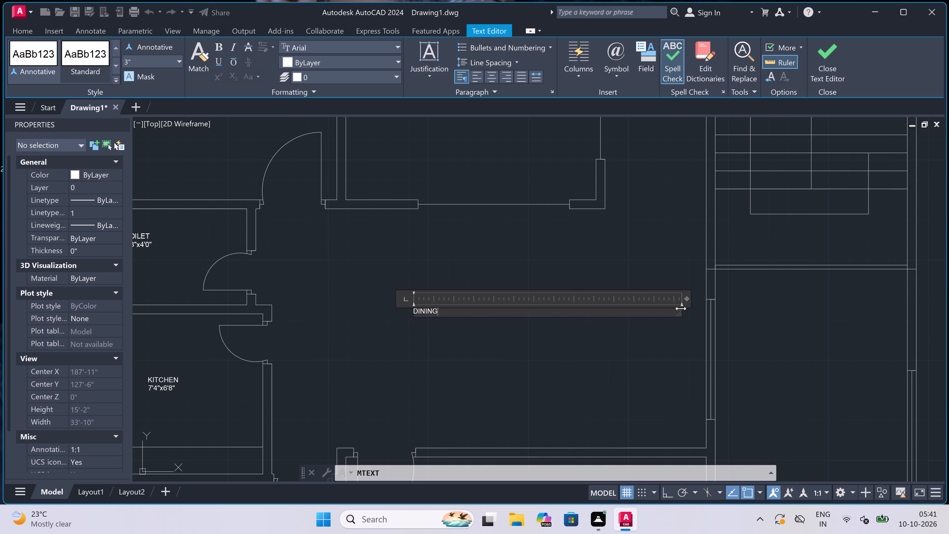
key("Return")
type("16")
key("apostrophe")
key("1")
key("0")
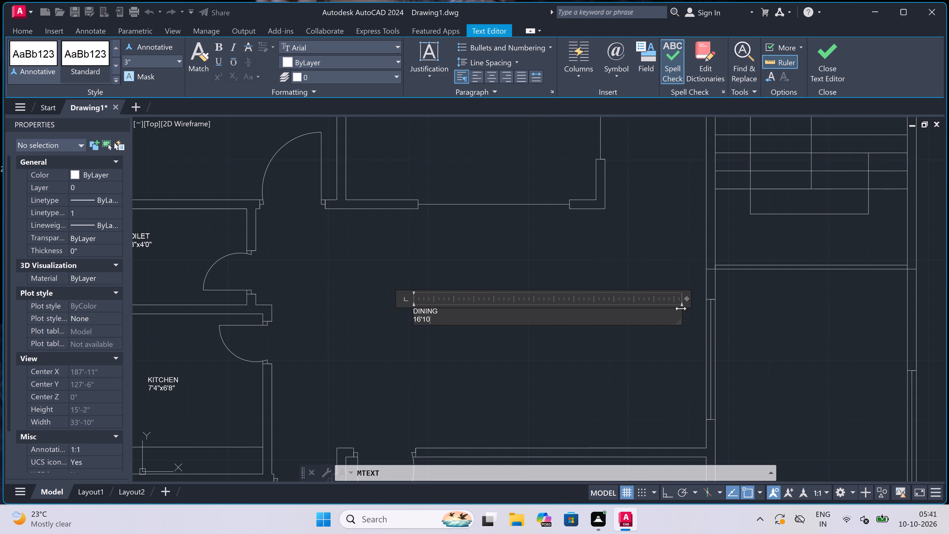
key("shift+quotedbl")
key("x")
key("1")
type("0'0")
key("shift+quotedbl")
left_click(410, 348)
Add a multiline text label in the large room below the dining area, reading BEDROOM with 13'1"x12'1" on the second line.
scroll(408, 284, "down", 2)
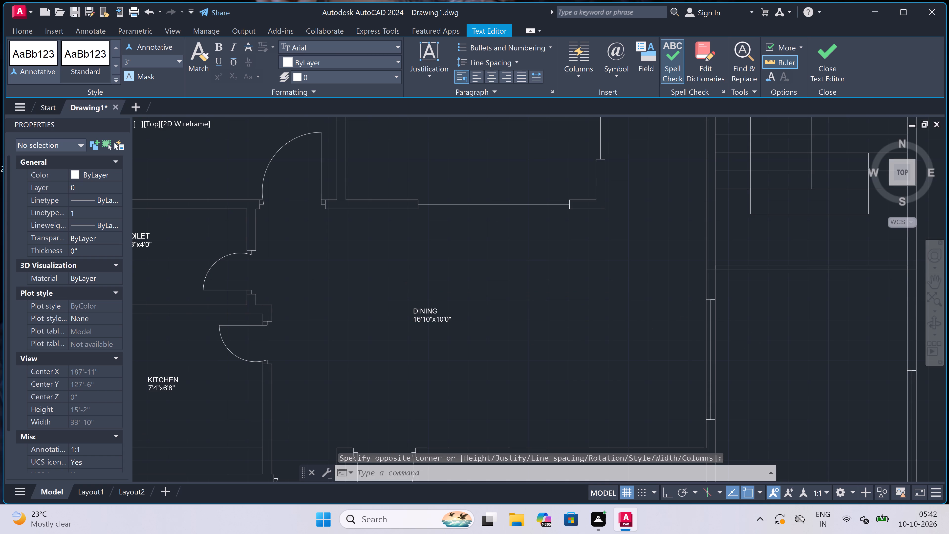
scroll(408, 284, "down", 3)
scroll(410, 308, "up", 4)
scroll(501, 257, "up", 1)
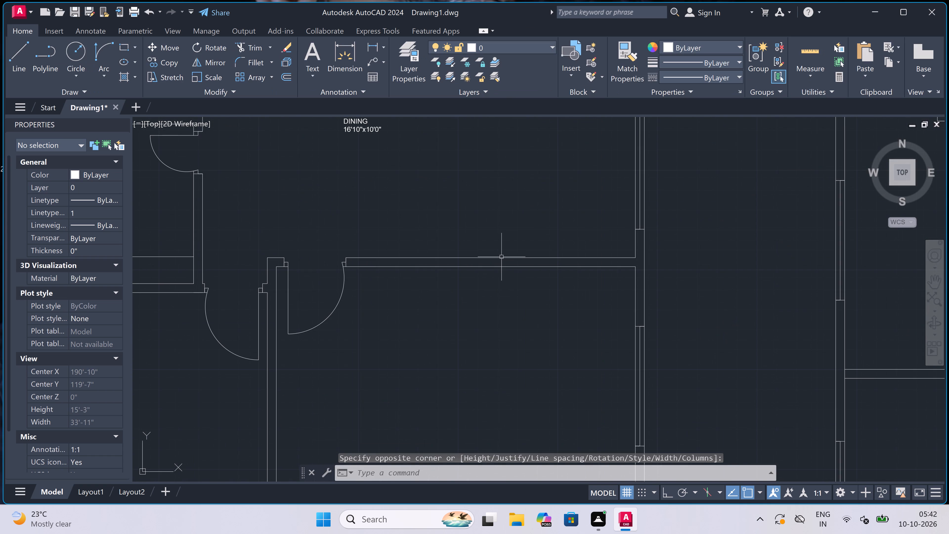
key("space")
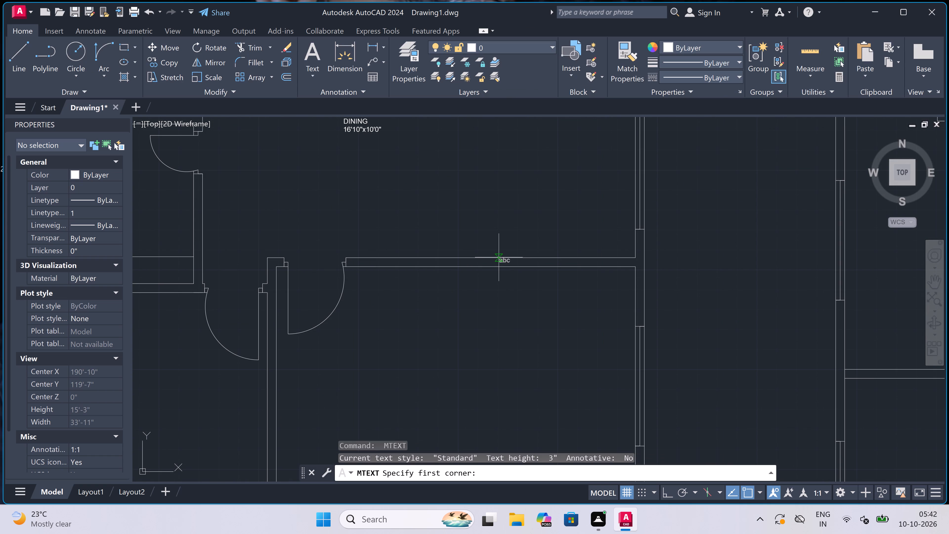
scroll(479, 294, "up", 1)
scroll(348, 318, "down", 2)
scroll(357, 361, "up", 1)
scroll(358, 350, "down", 3)
scroll(358, 370, "up", 3)
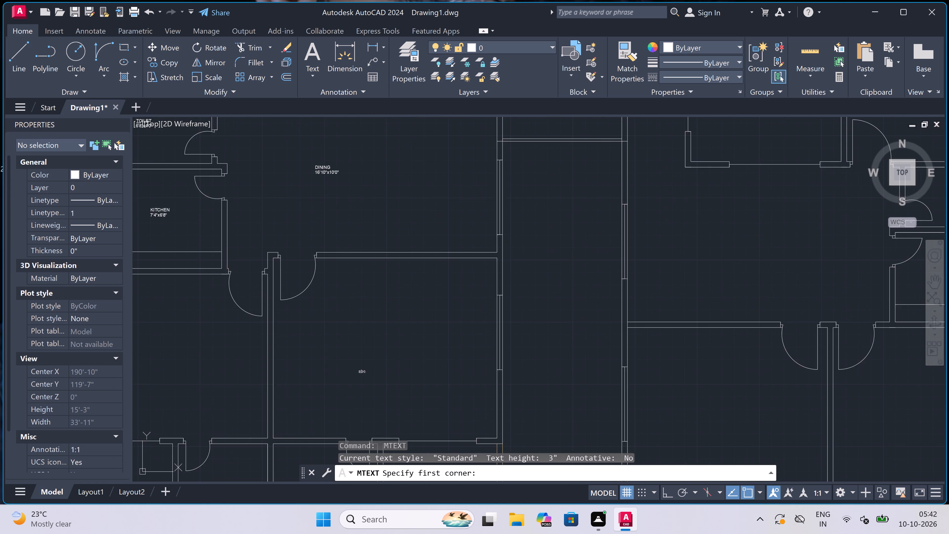
left_click(321, 354)
left_click(676, 349)
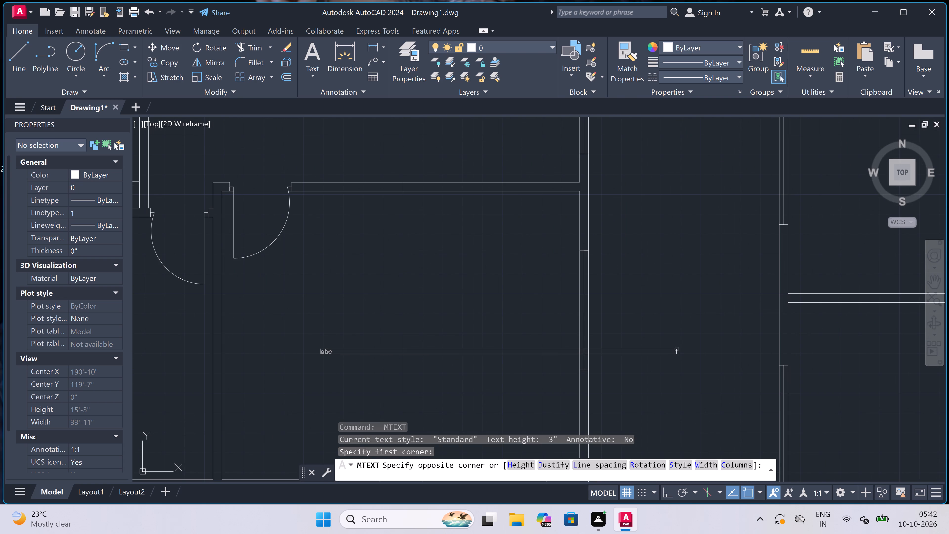
type("BEDR")
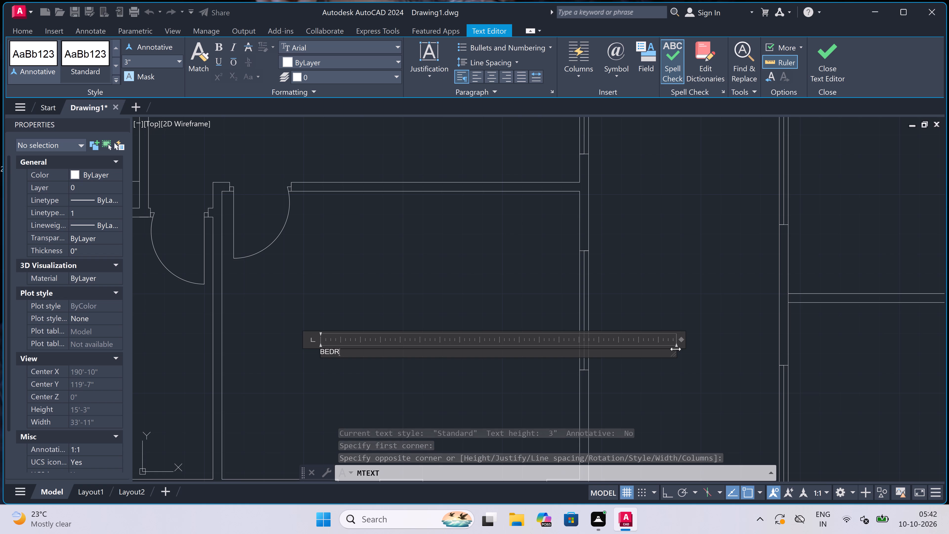
type("OOM")
key("Return")
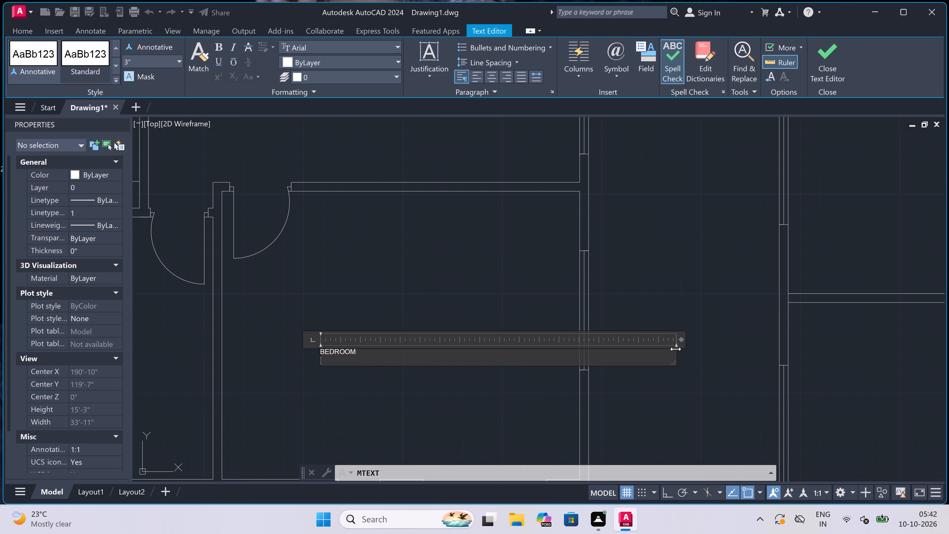
type("13")
key("apostrophe")
key("1")
key("shift+quotedbl")
key("x")
type("12'")
key("1")
key("shift+quotedbl")
left_click(451, 288)
Add a multiline text label in the room below the kitchen, reading BEDROOM with 11'1"x11'0" on the second line.
scroll(451, 287, "down", 3)
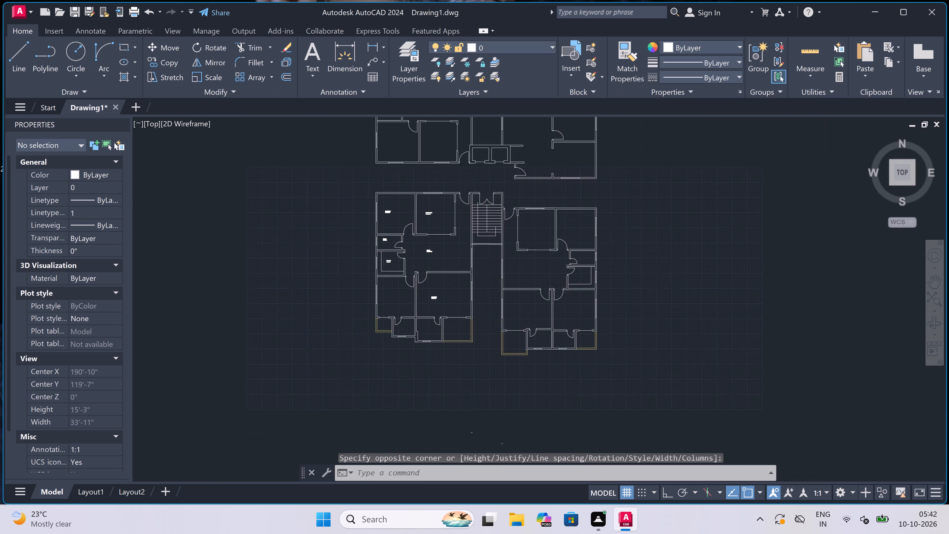
scroll(451, 287, "down", 3)
scroll(441, 288, "up", 3)
scroll(404, 296, "up", 1)
scroll(384, 300, "up", 1)
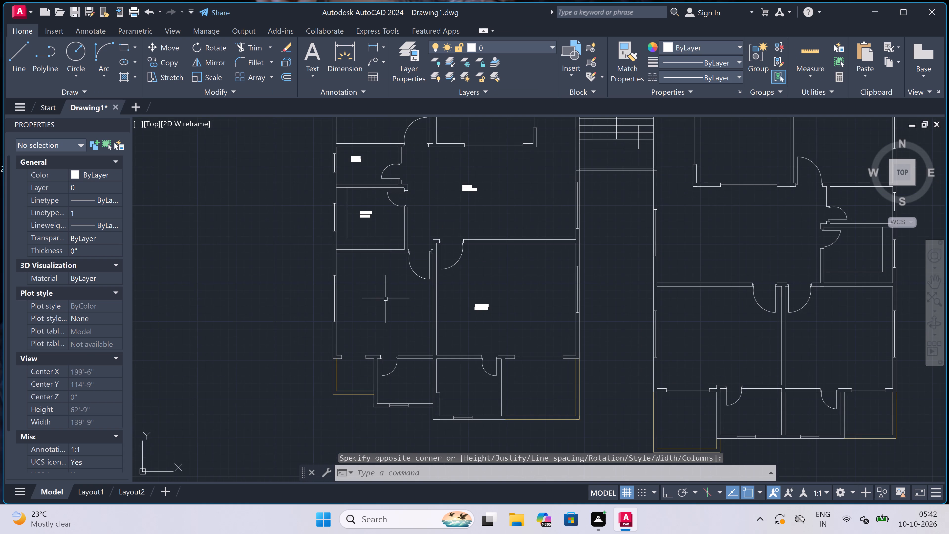
key("space")
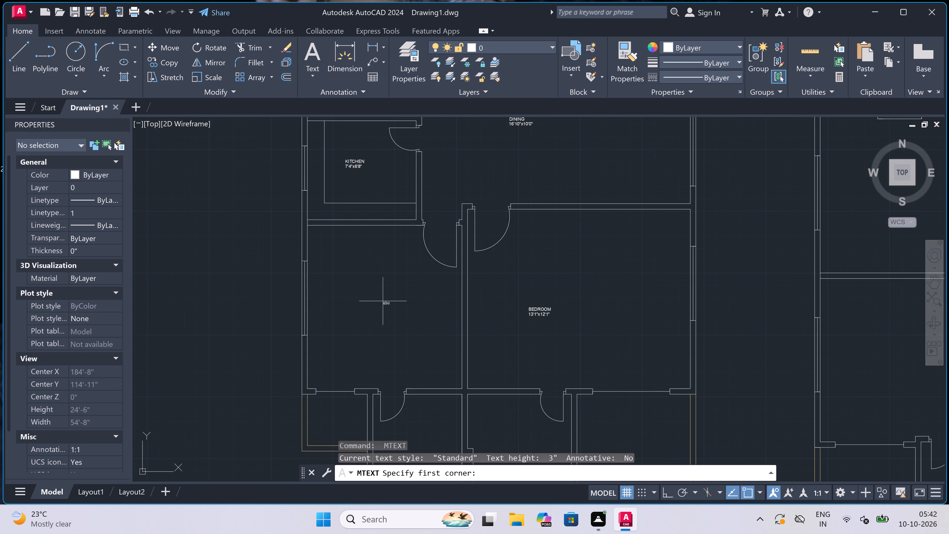
scroll(382, 301, "up", 1)
left_click(307, 303)
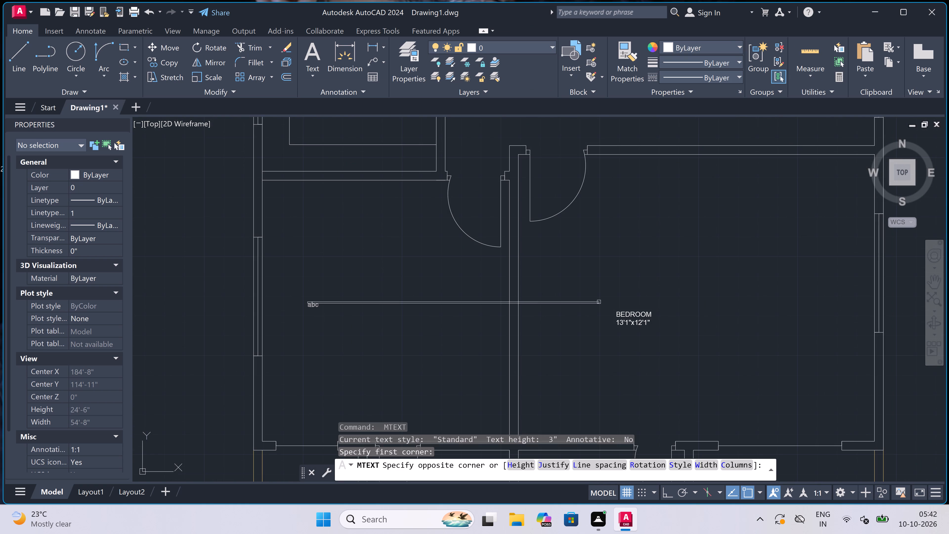
left_click(600, 302)
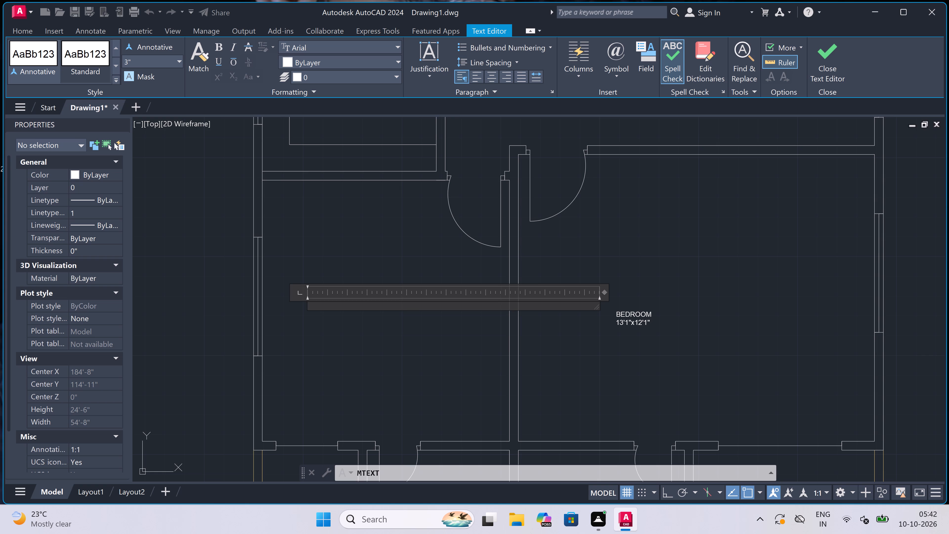
type("BEDR")
type("OOM")
key("Return")
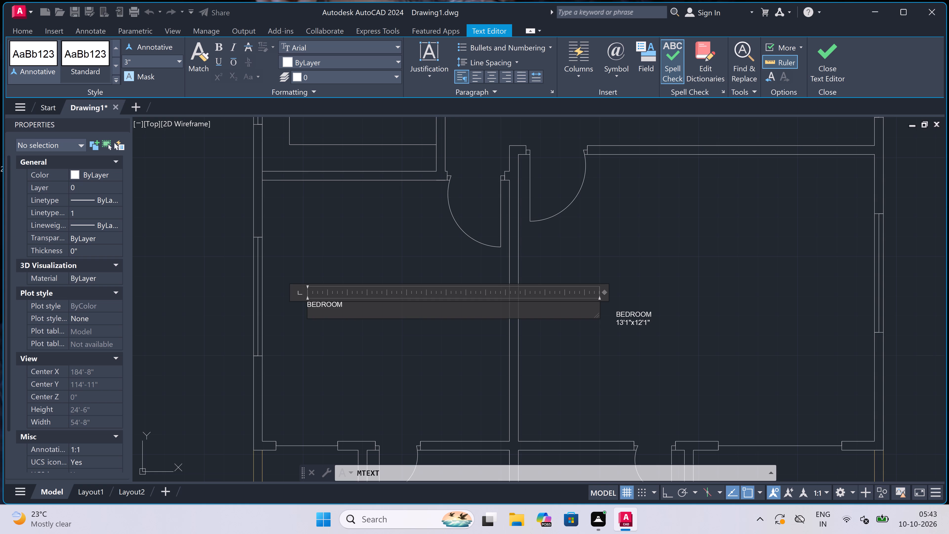
type("11")
key("apostrophe")
key("1")
key("shift+quotedbl")
key("x")
type("11")
type("'0\"")
left_click(335, 356)
scroll(336, 330, "down", 2)
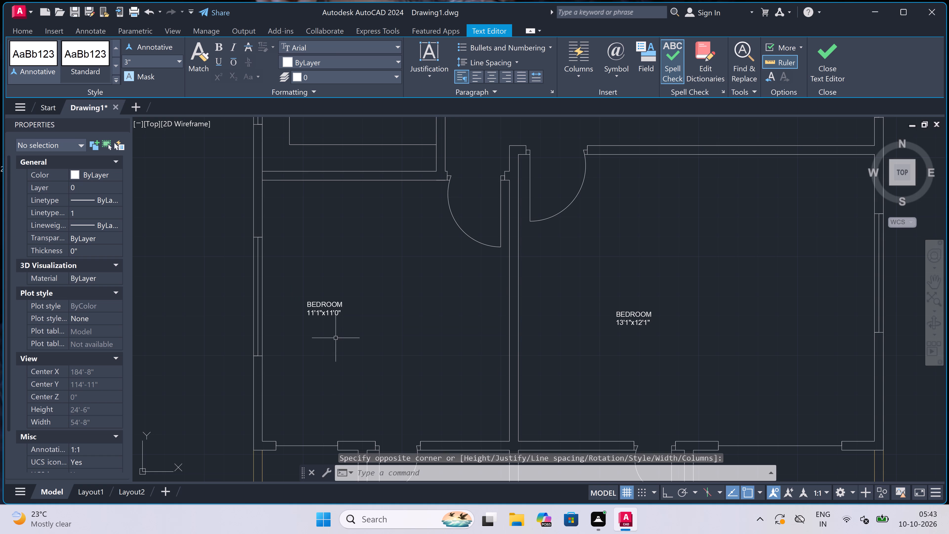
scroll(336, 330, "down", 3)
scroll(313, 397, "up", 4)
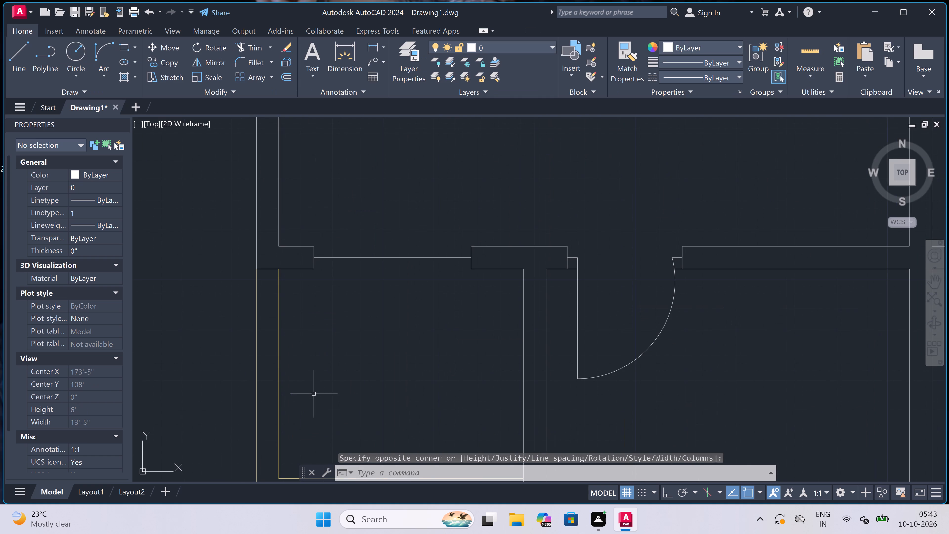
Add a multiline text label in the small corner space below the 11'1"x11'0" bedroom, reading VERANDAH with 5'2"x3'10" on the second line.
key("space")
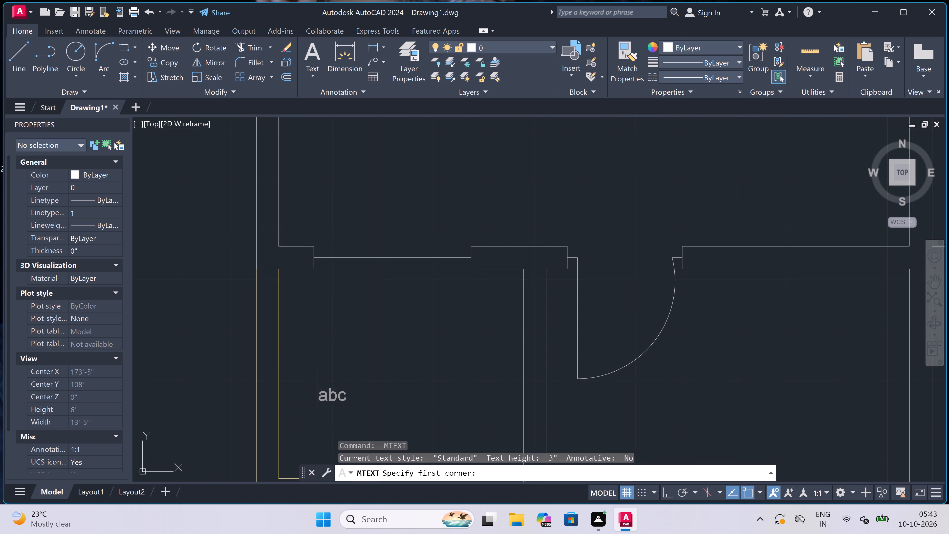
scroll(346, 339, "down", 3)
scroll(349, 356, "up", 3)
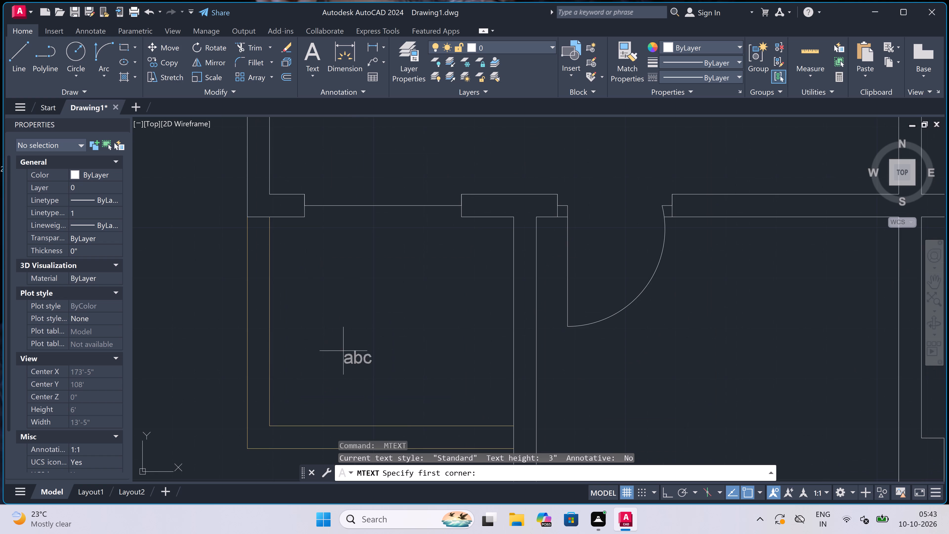
left_click(324, 343)
left_click(709, 317)
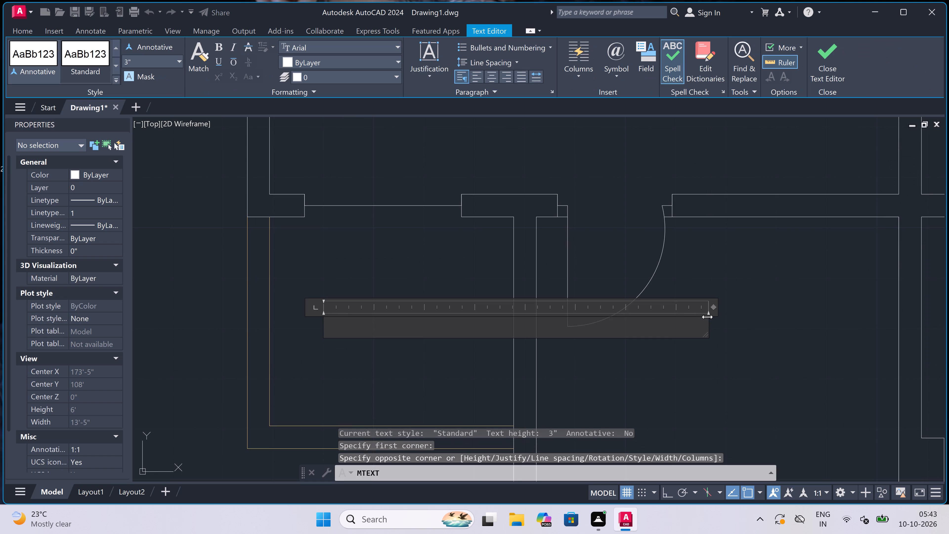
type("VERAND")
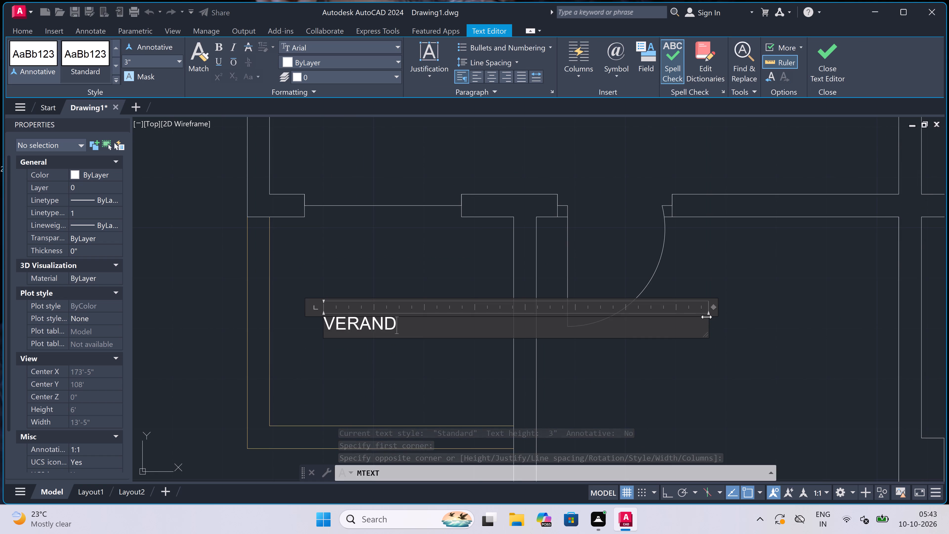
type("AH")
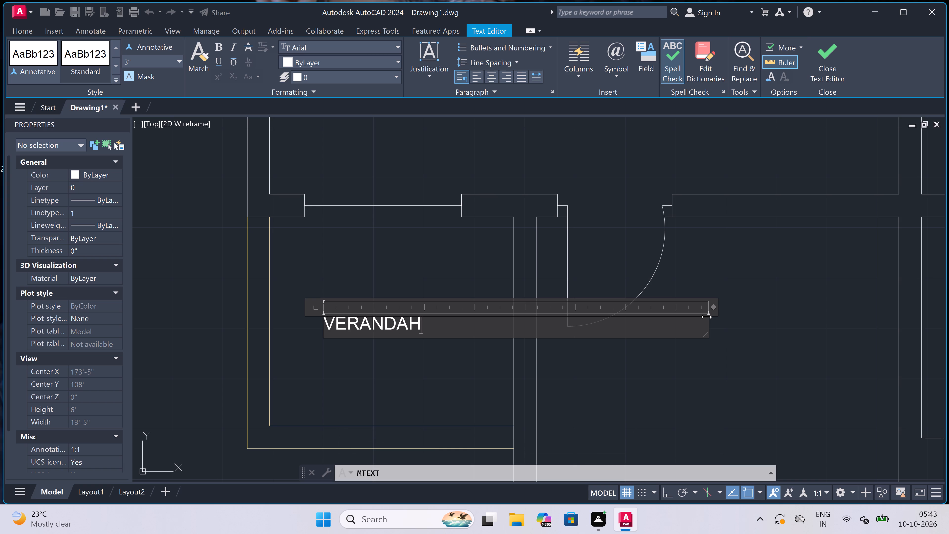
key("Return")
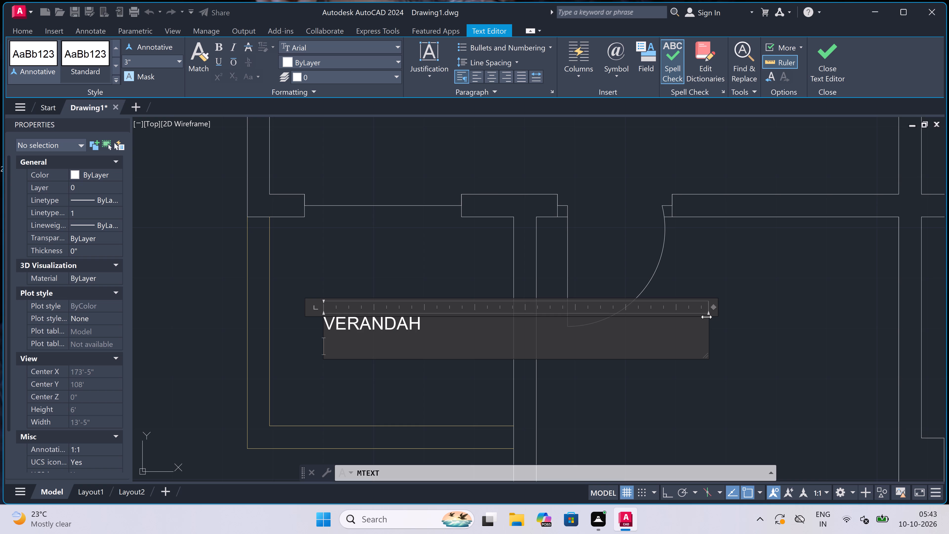
key("5")
key("apostrophe")
key("2")
key("shift+quotedbl")
key("x")
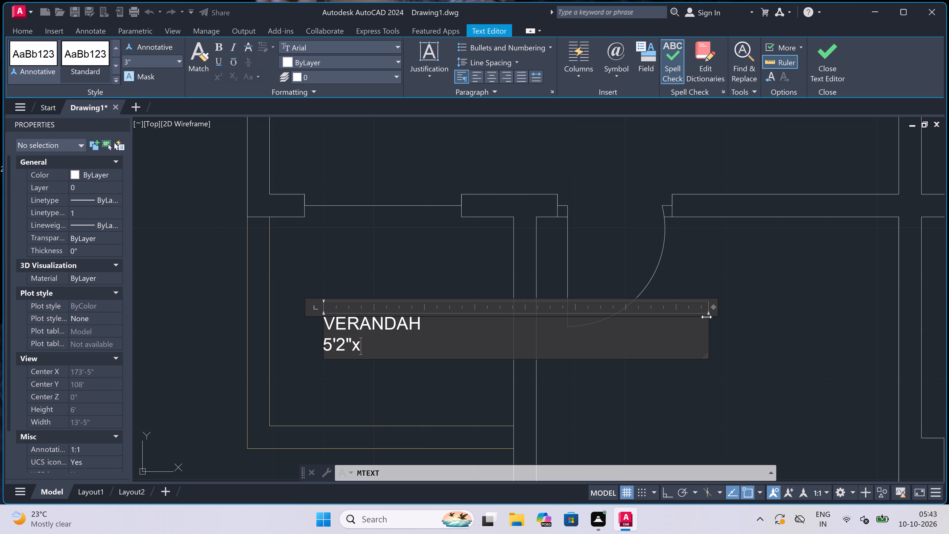
key("3")
key("apostrophe")
type("10\"")
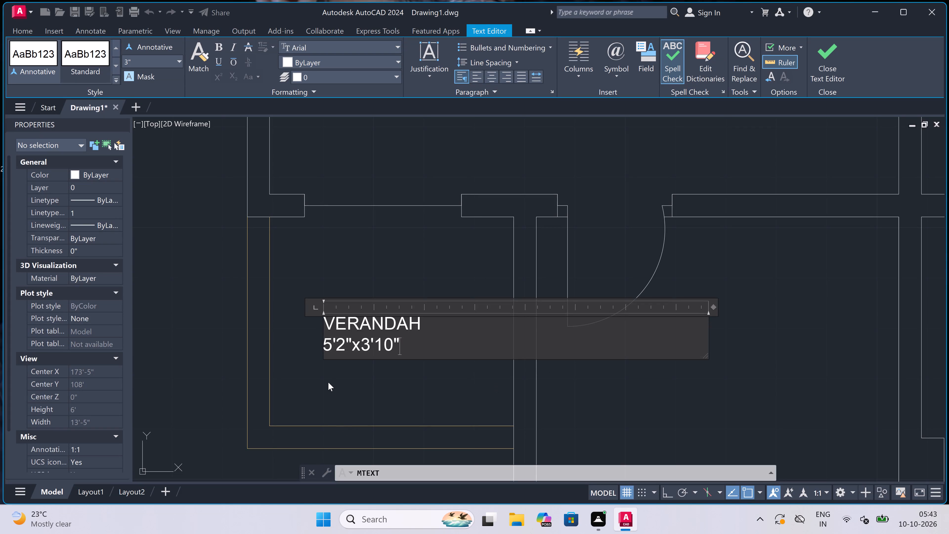
left_click(327, 380)
Add a multiline text label in the small room beside the verandah, reading TOILET with 6'0"x4'10" on the second line.
scroll(318, 352, "down", 4)
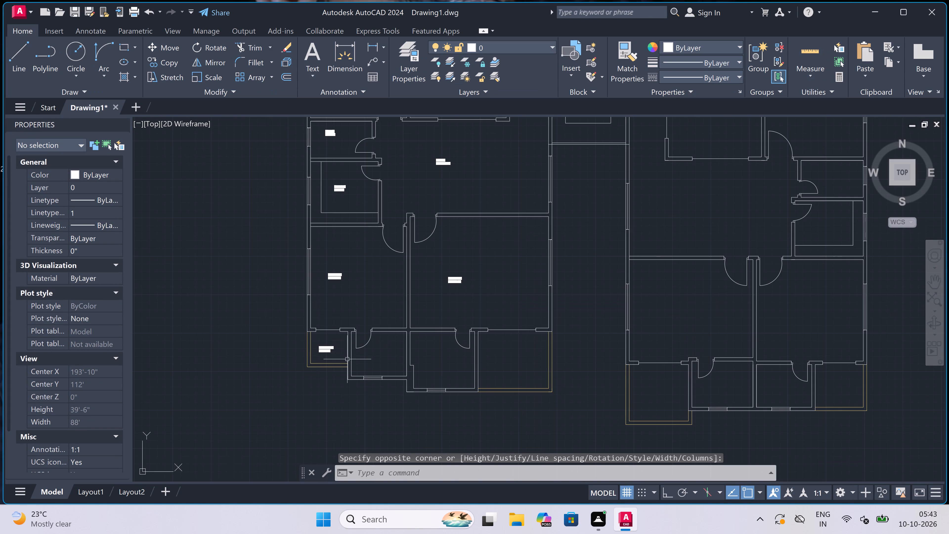
scroll(354, 355, "up", 3)
key("space")
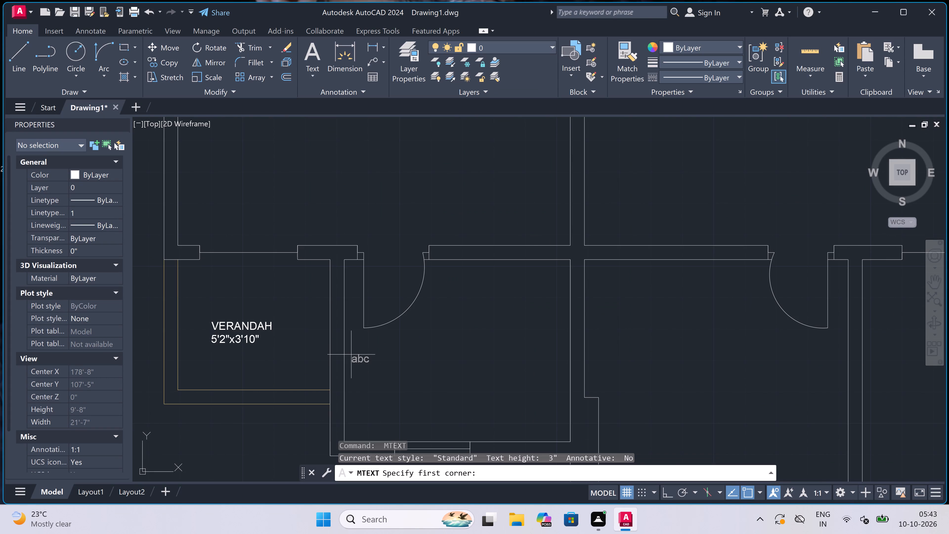
scroll(351, 355, "down", 2)
scroll(421, 364, "up", 2)
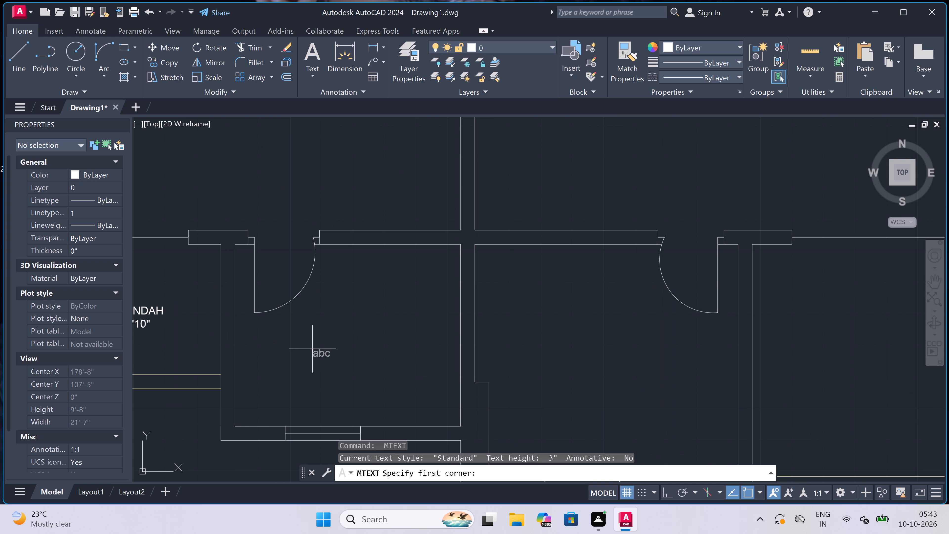
left_click(303, 341)
left_click(574, 316)
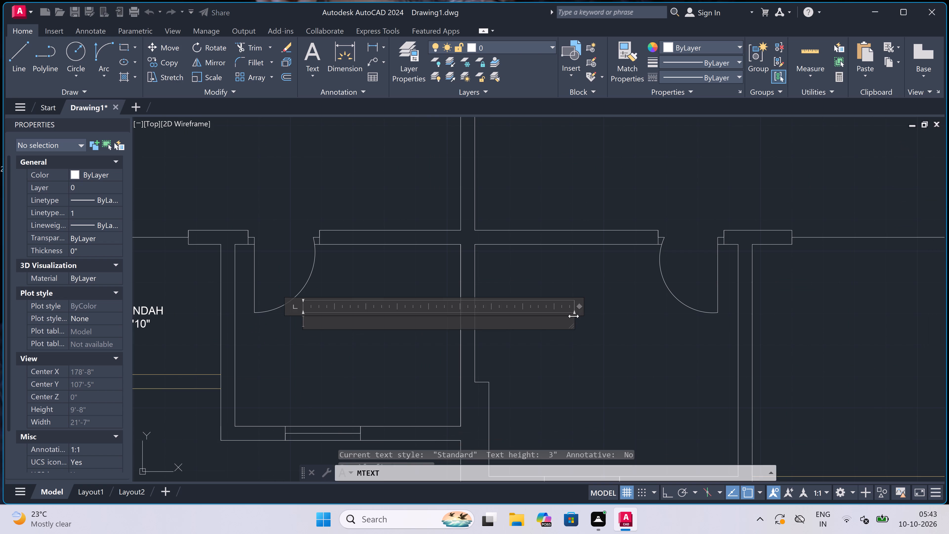
key("t")
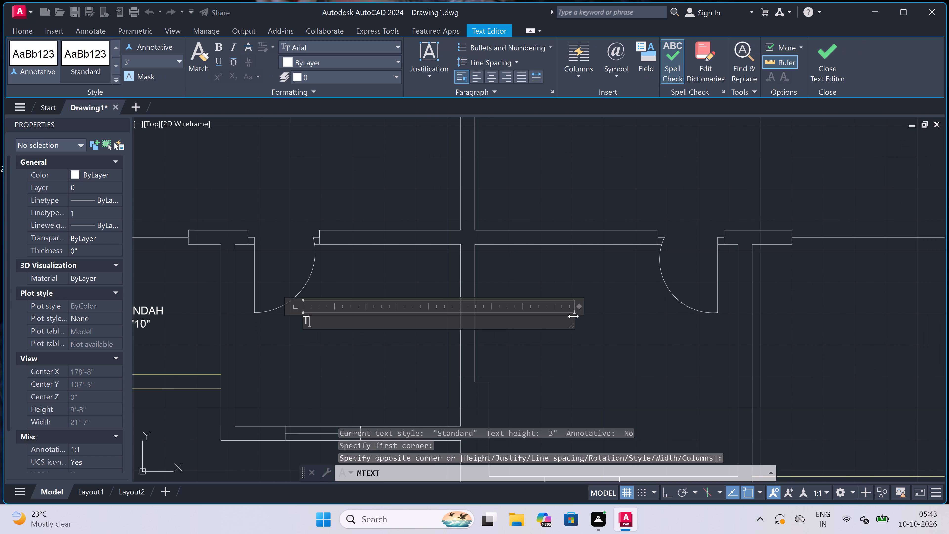
type("OILET")
key("Return")
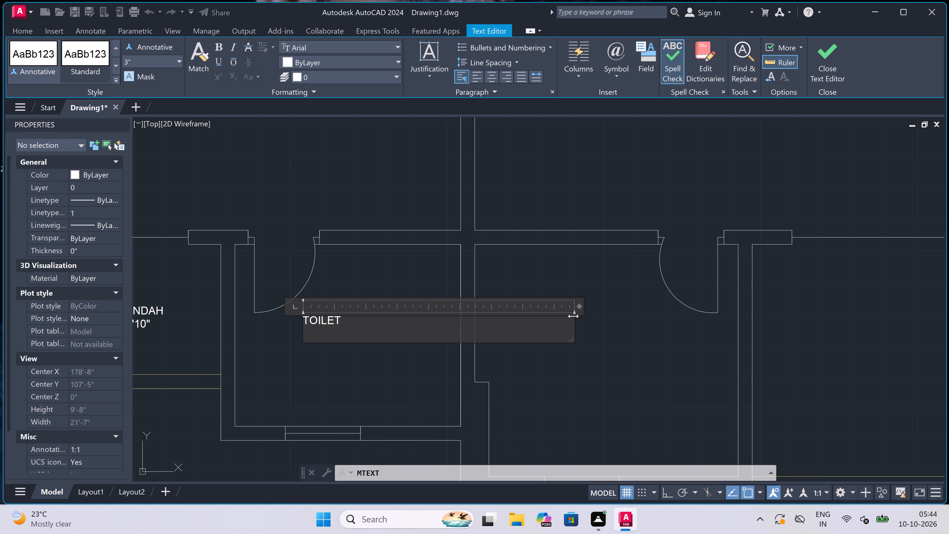
key("6")
type("'0")
key("shift+quotedbl")
key("x")
type("4'")
key("1")
key("0")
key("shift+quotedbl")
left_click(380, 358)
Add a multiline text label in the room below the 13'1"x12'1" bedroom, reading TOILET with 7'0"x6'2" on the second line.
scroll(338, 326, "down", 4)
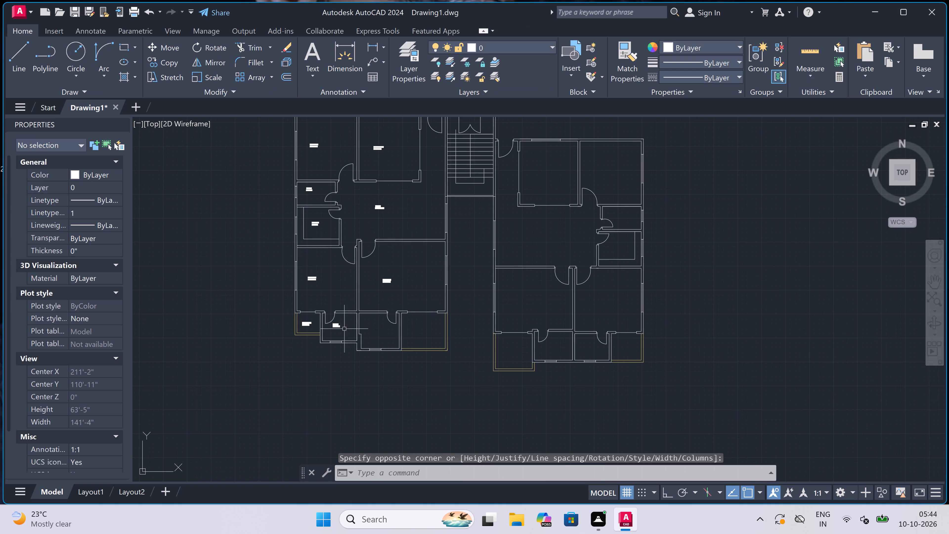
scroll(359, 329, "up", 3)
scroll(426, 319, "up", 2)
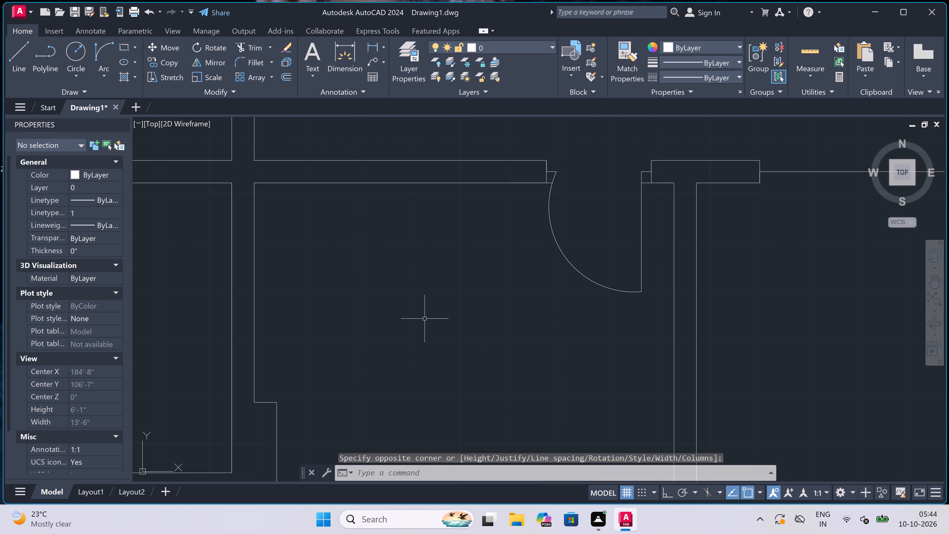
key("space")
scroll(425, 319, "down", 2)
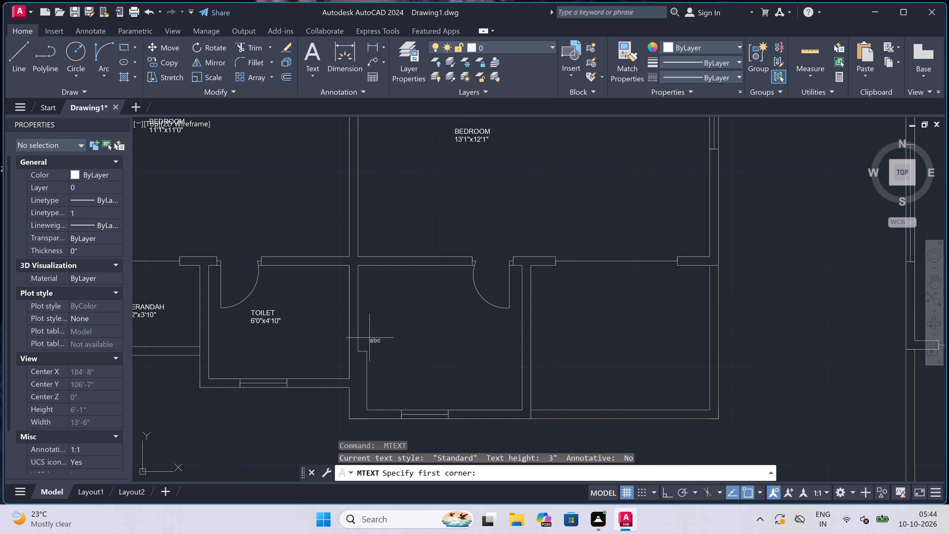
left_click(384, 324)
left_click(663, 318)
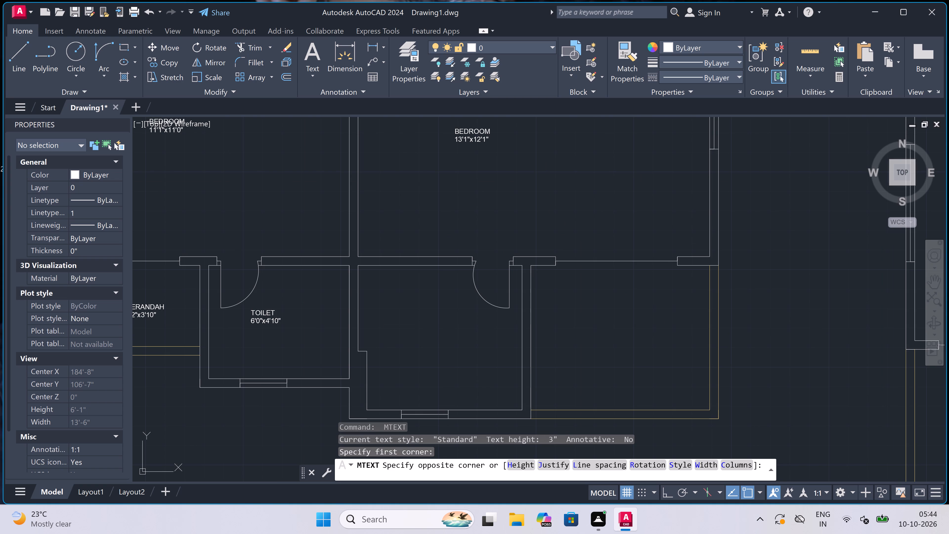
scroll(407, 350, "up", 2)
type("at")
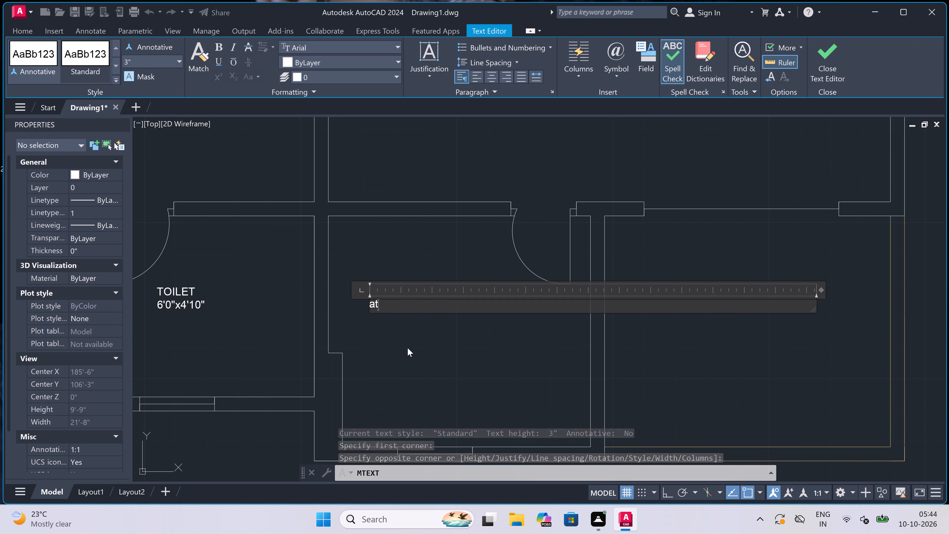
key("BackSpace")
key("BackSpace")
key("t")
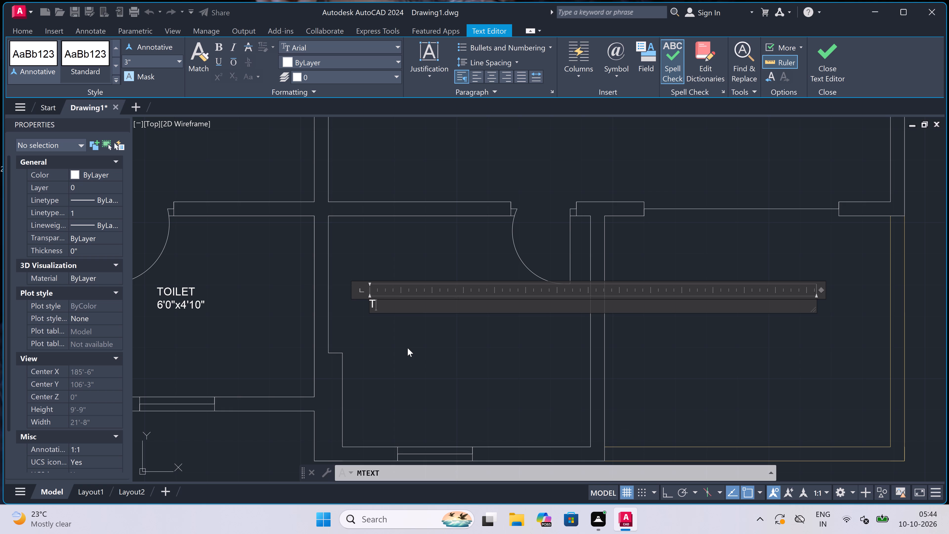
type("OILR")
key("BackSpace")
key("e")
key("t")
key("Return")
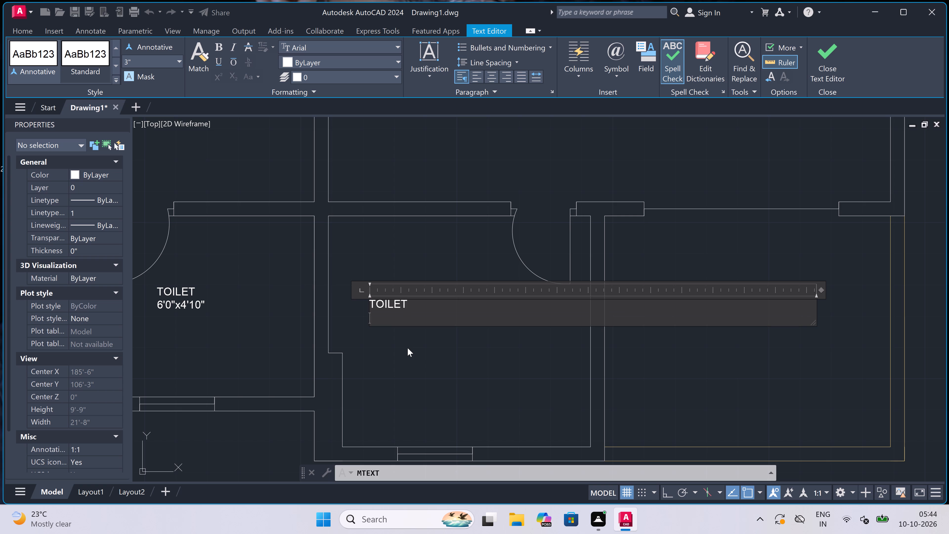
scroll(407, 348, "down", 3)
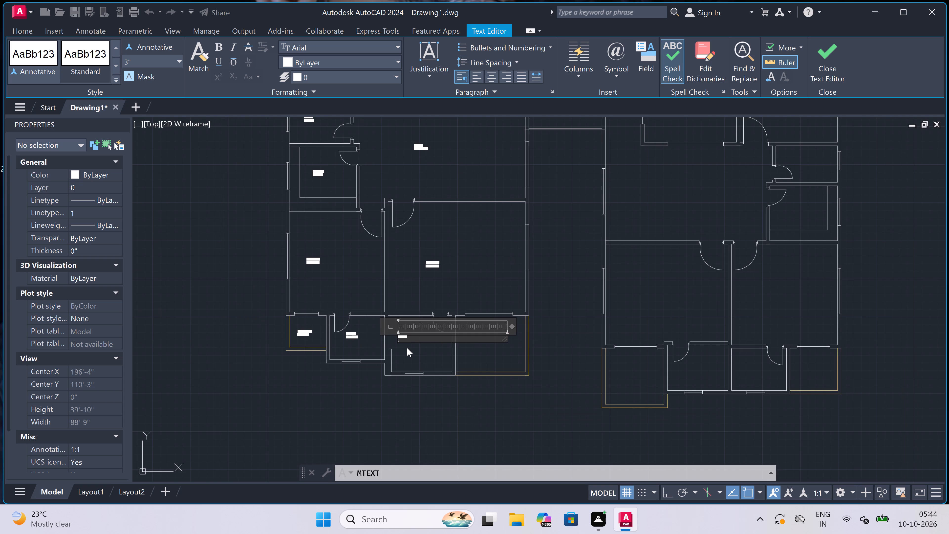
scroll(407, 348, "up", 3)
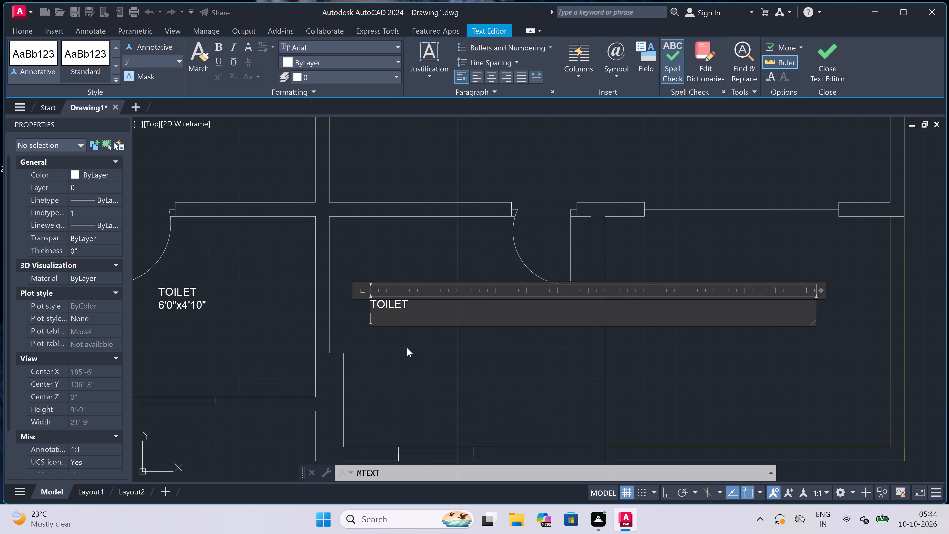
type("7'")
key("0")
key("shift+quotedbl")
key("x")
type("6'")
key("2")
key("shift+quotedbl")
left_click(384, 349)
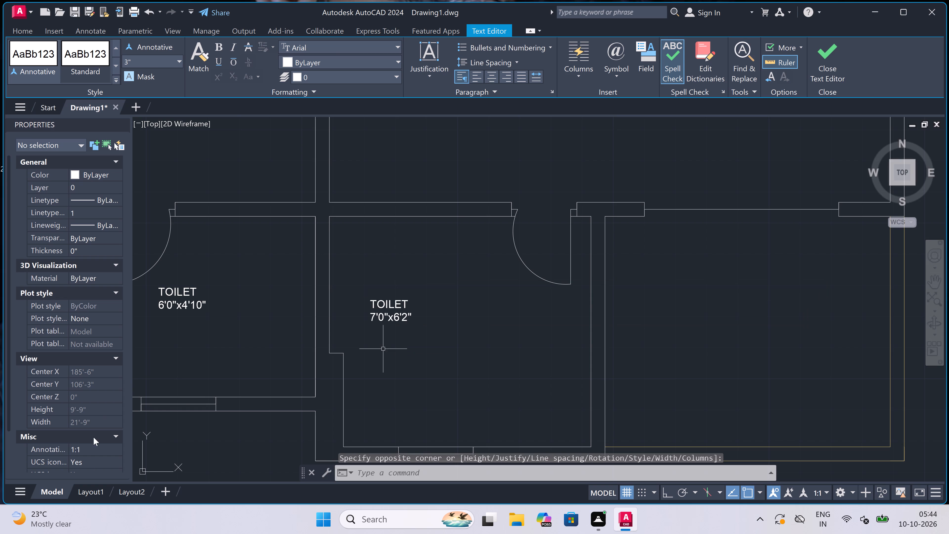
Add a multiline text label in the open corner space beside the 7'0"x6'2" toilet, reading VERANDAH with 6'1"x6'9" on the second line.
scroll(217, 241, "down", 5)
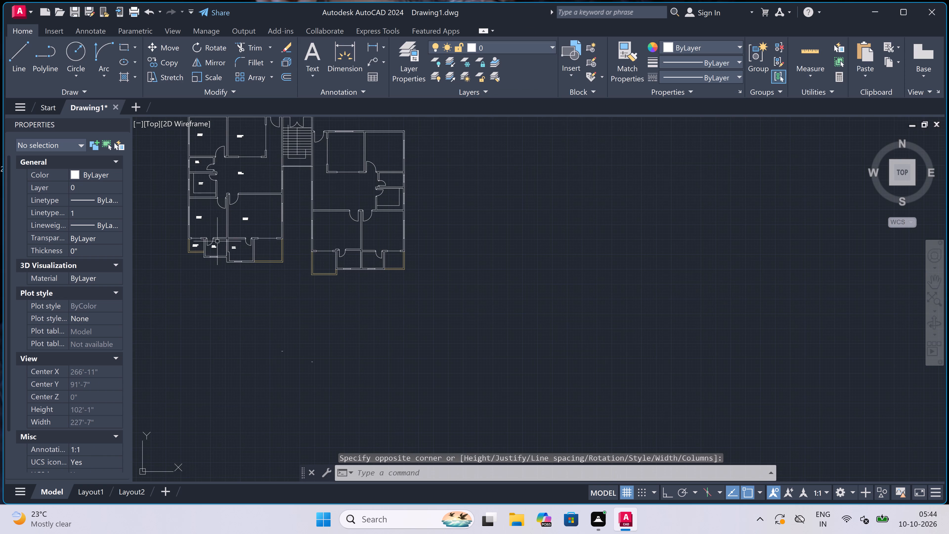
scroll(258, 248, "up", 3)
scroll(286, 242, "up", 2)
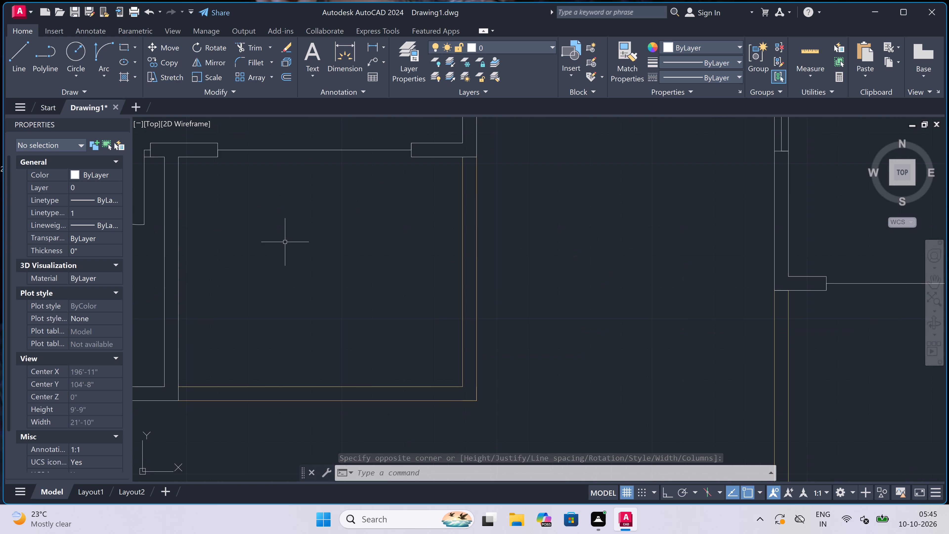
key("space")
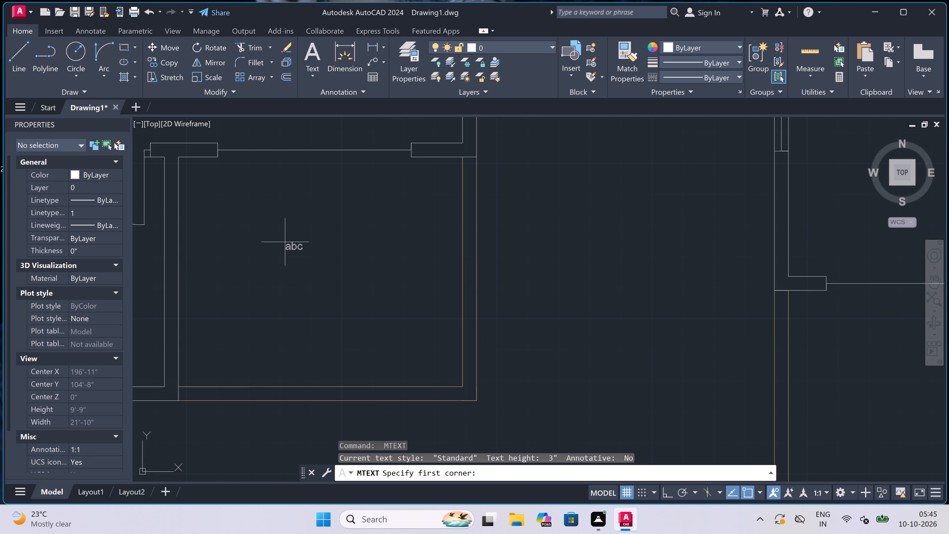
left_click(210, 263)
left_click(682, 255)
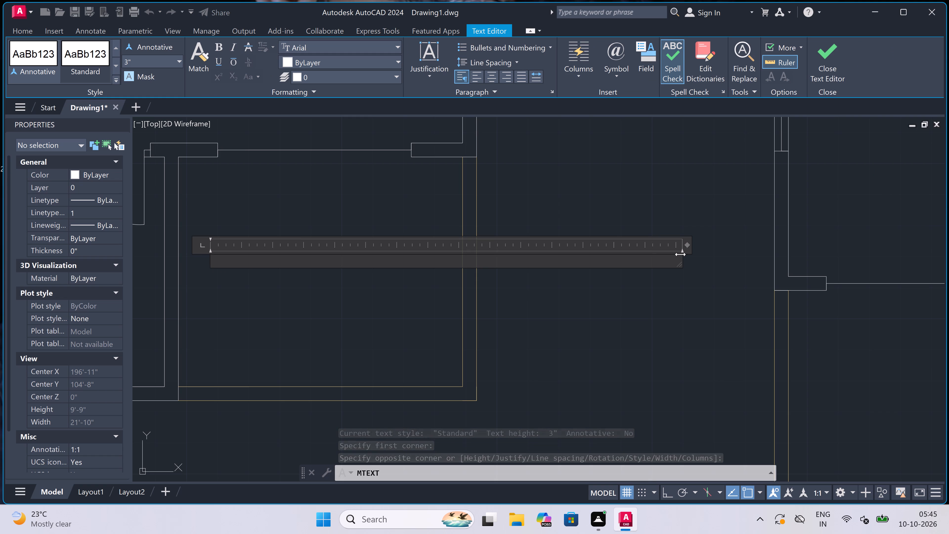
type("VERANDAH")
key("Return")
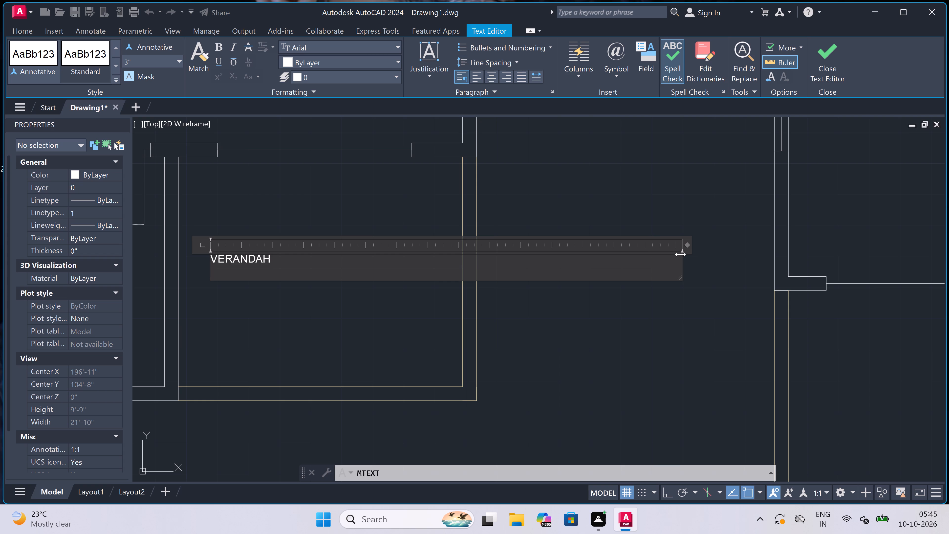
type("6'1")
type("\"x")
key("6")
type("'9")
key("shift+quotedbl")
left_click(228, 330)
Move the 6'1"x6'9" VERANDAH label closer to the centre of its space.
left_click(225, 272)
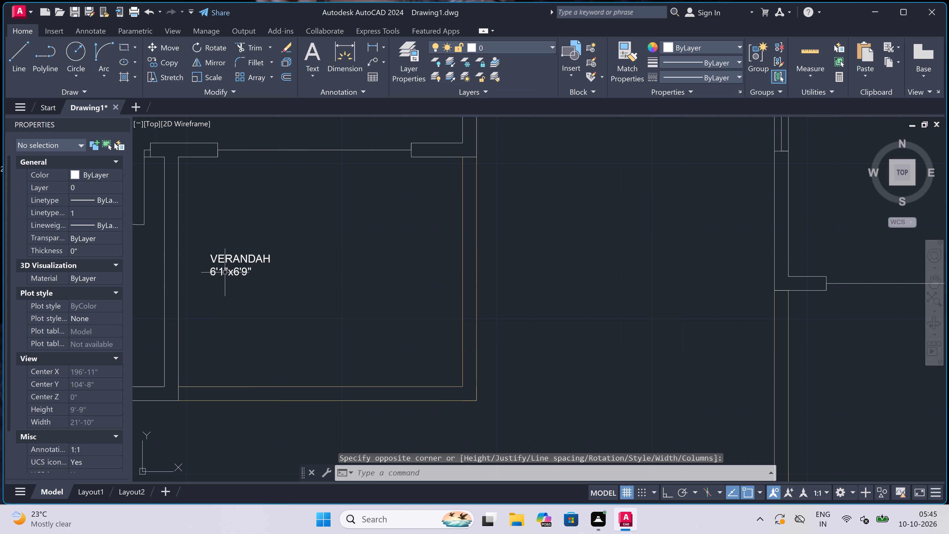
left_click(210, 255)
left_click(210, 255)
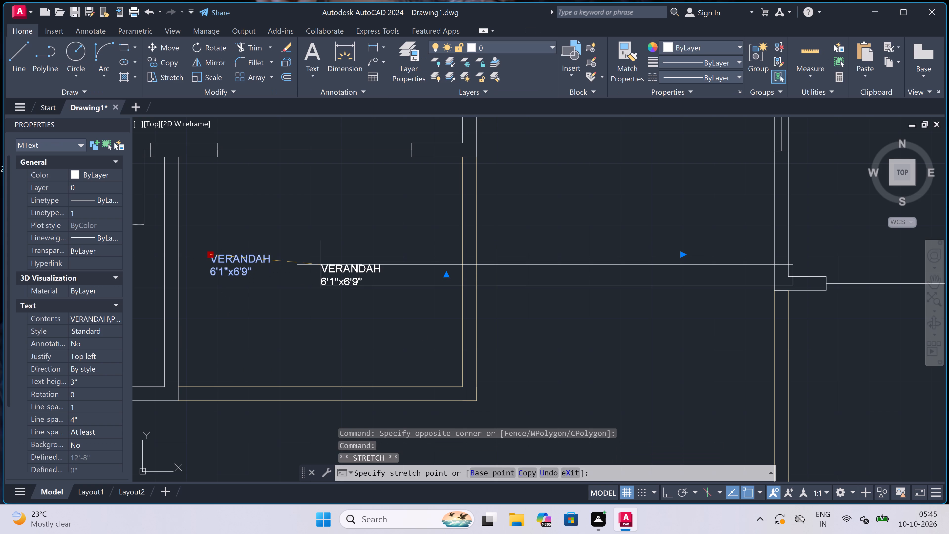
left_click(285, 272)
key("Escape")
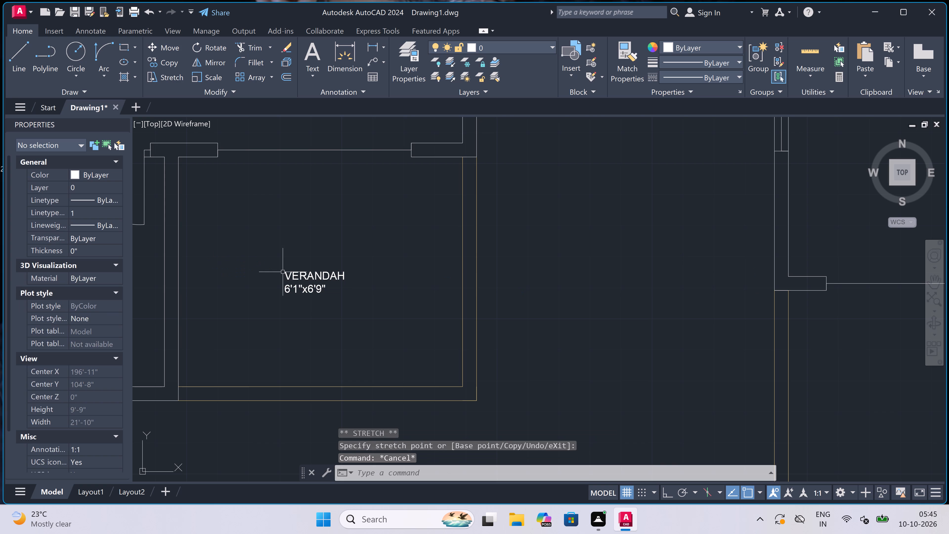
Add a multiline text label on the landing below the staircase's lowest steps, reading STAIR / FIRE EXIT.
scroll(283, 272, "down", 6)
scroll(277, 226, "up", 3)
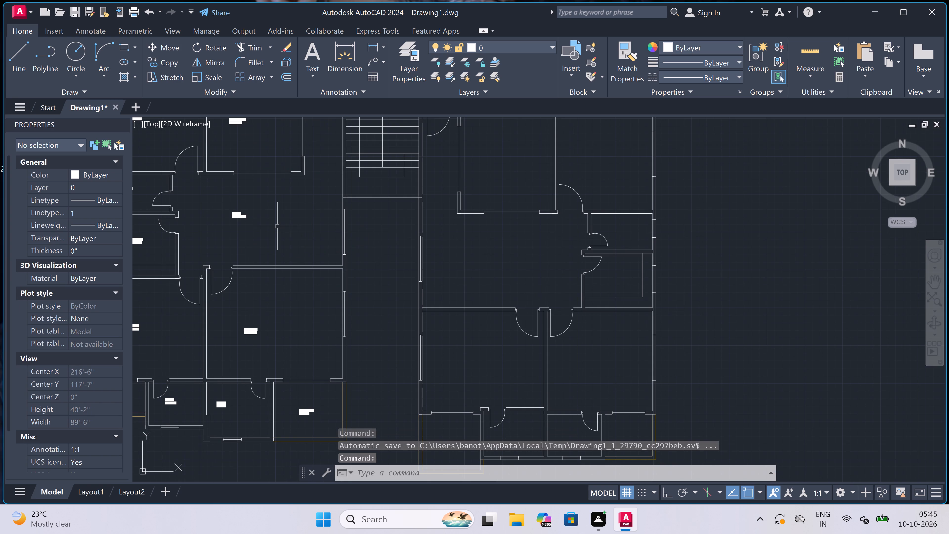
scroll(277, 226, "down", 2)
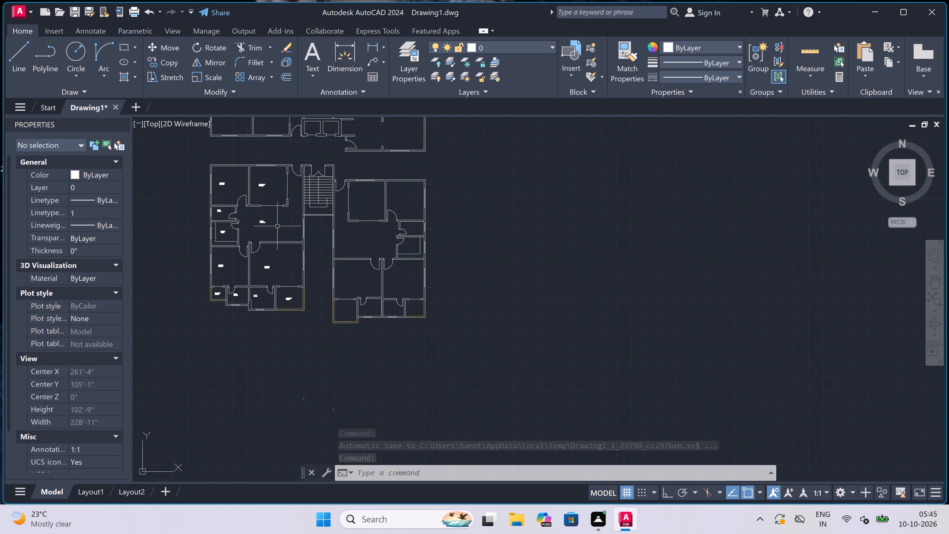
scroll(277, 227, "down", 2)
scroll(299, 202, "up", 3)
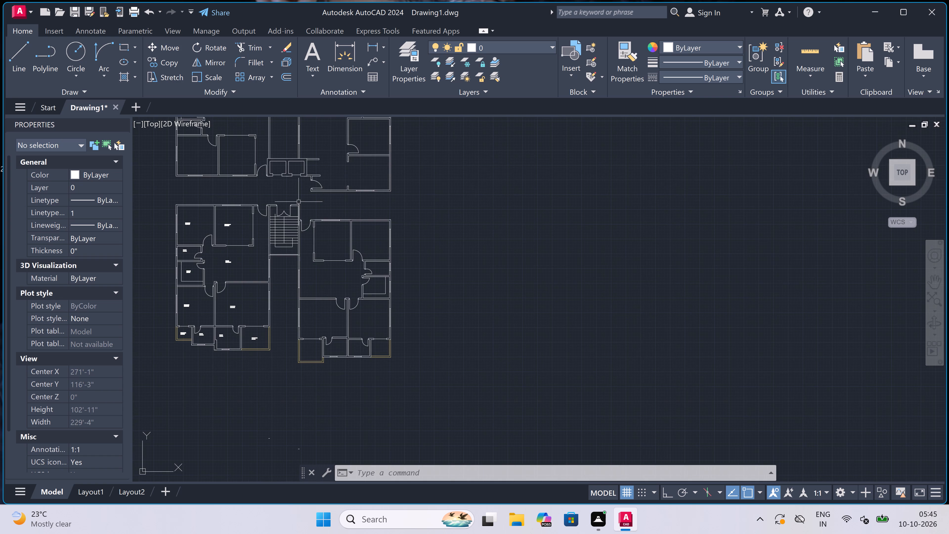
scroll(289, 209, "up", 2)
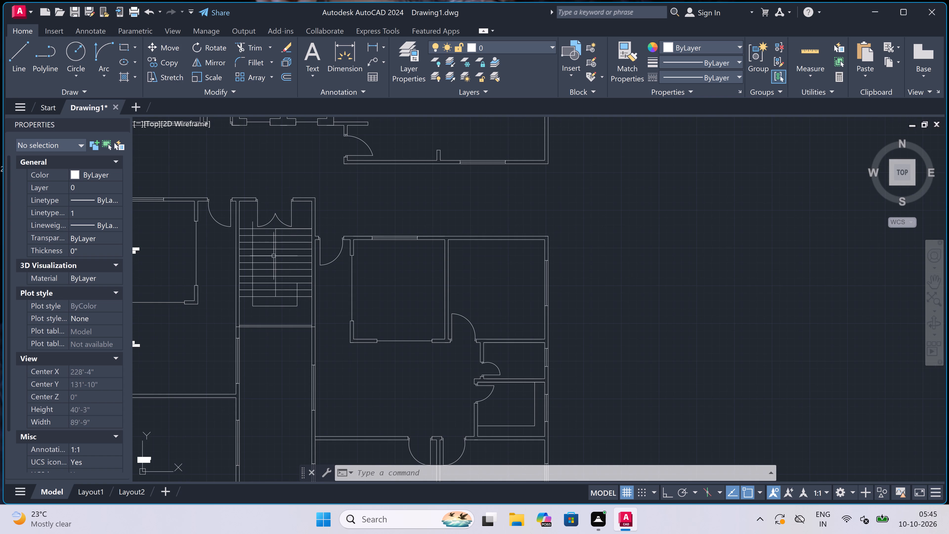
scroll(275, 322, "up", 4)
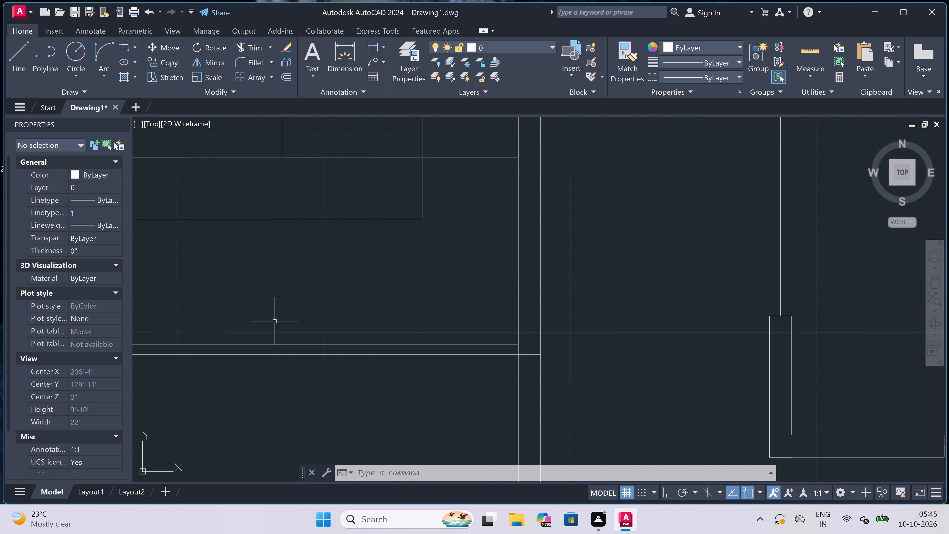
scroll(271, 315, "down", 2)
scroll(250, 334, "up", 1)
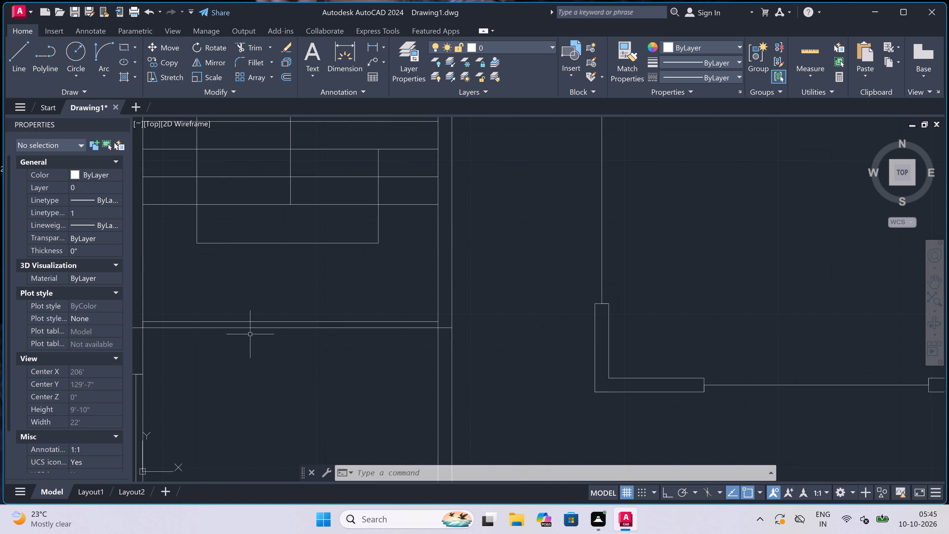
type("mt")
key("space")
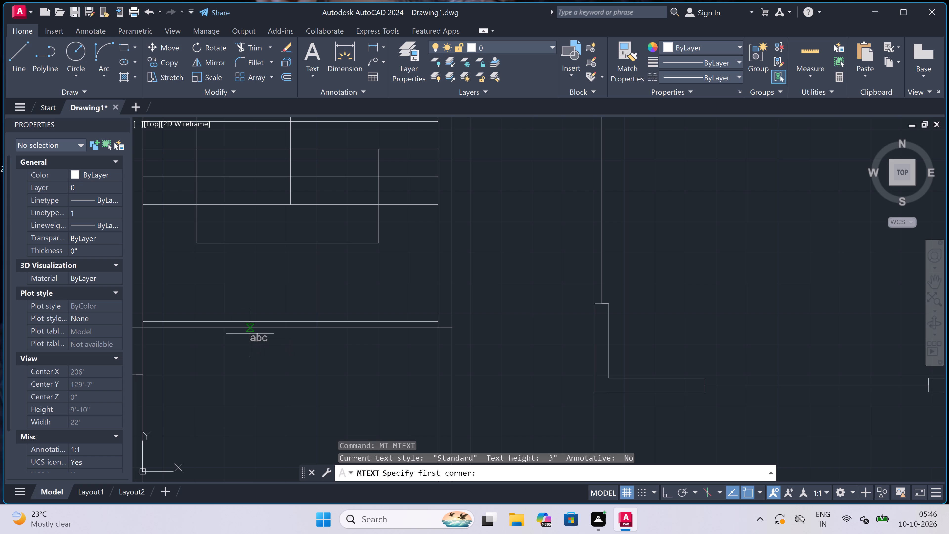
left_click(198, 286)
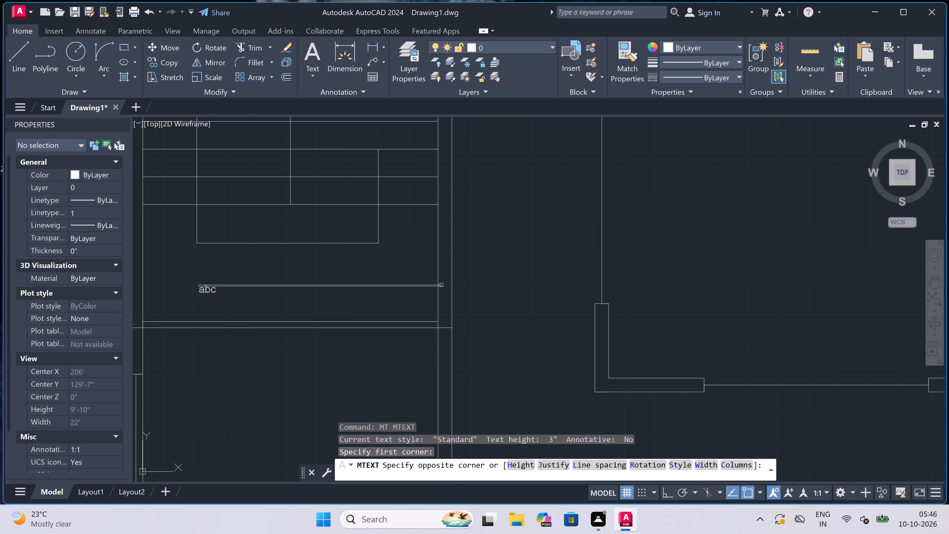
left_click(492, 284)
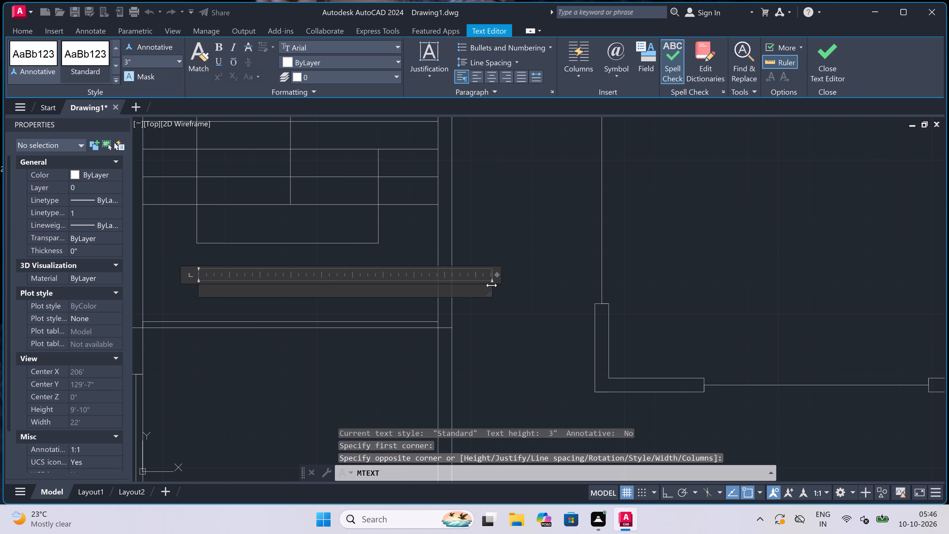
type("SR")
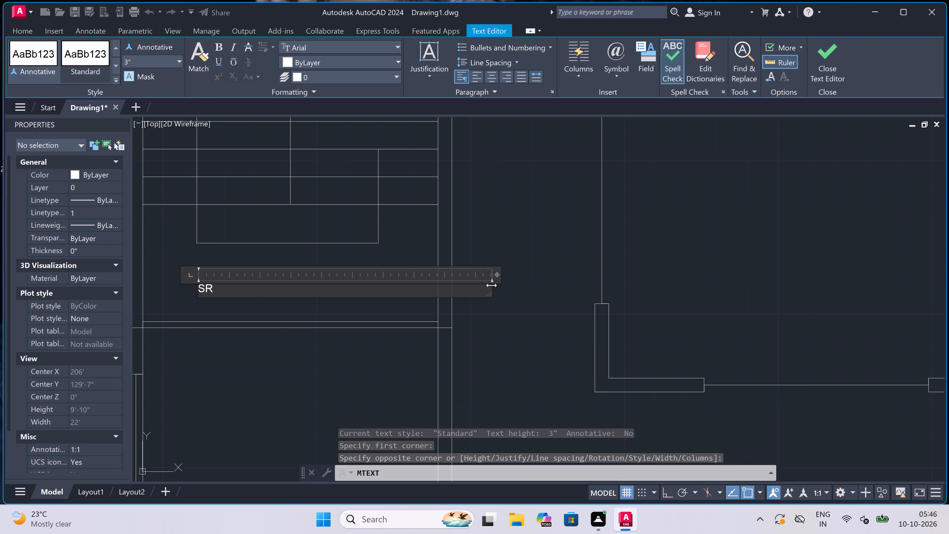
key("BackSpace")
type("TA")
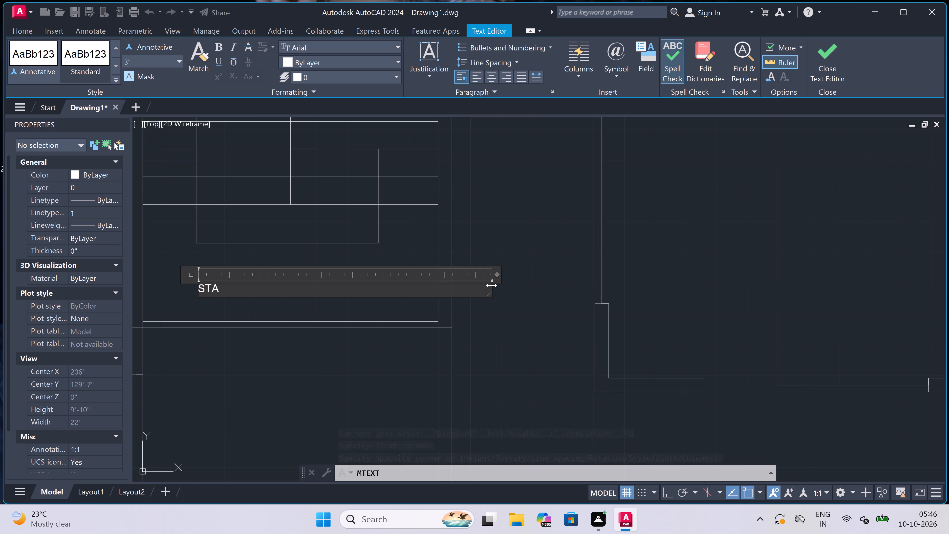
type("IR")
key("slash")
key("BackSpace")
key("space")
type("/")
key("space")
key("f")
type("IR")
key("e")
key("space")
type("EX")
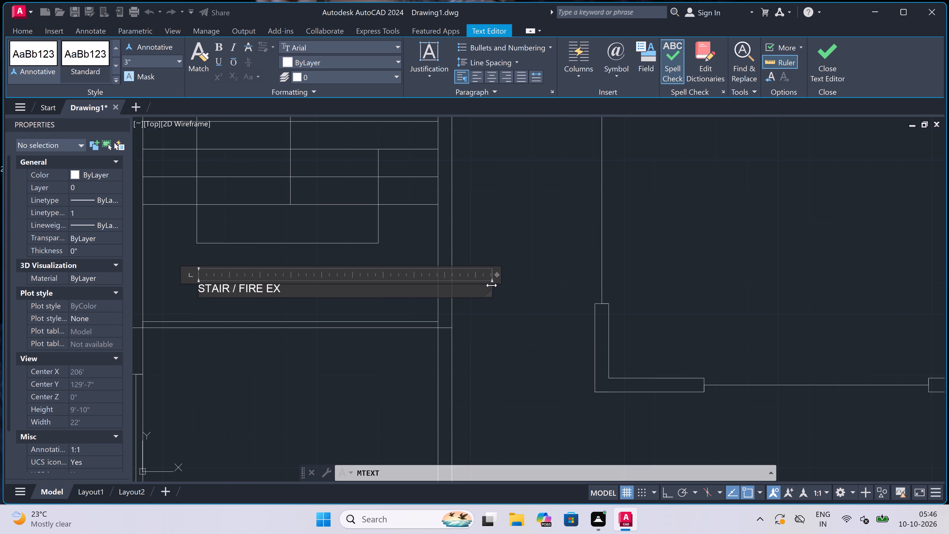
type("IT")
left_click_drag(235, 377, 235, 374)
Add a multiline text label just inside the lower-right unit's entrance door, beside the staircase, reading FOYER.
scroll(253, 274, "down", 5)
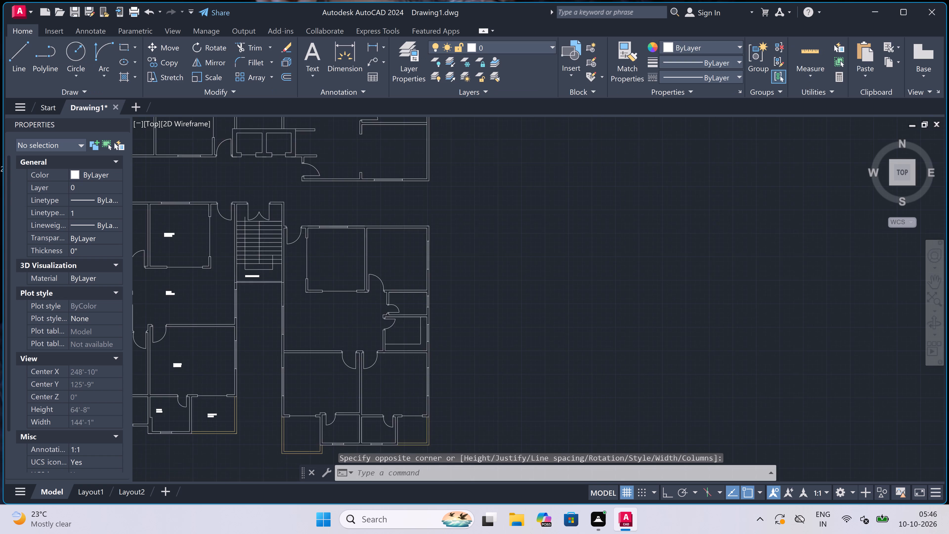
scroll(253, 274, "down", 2)
scroll(267, 266, "up", 4)
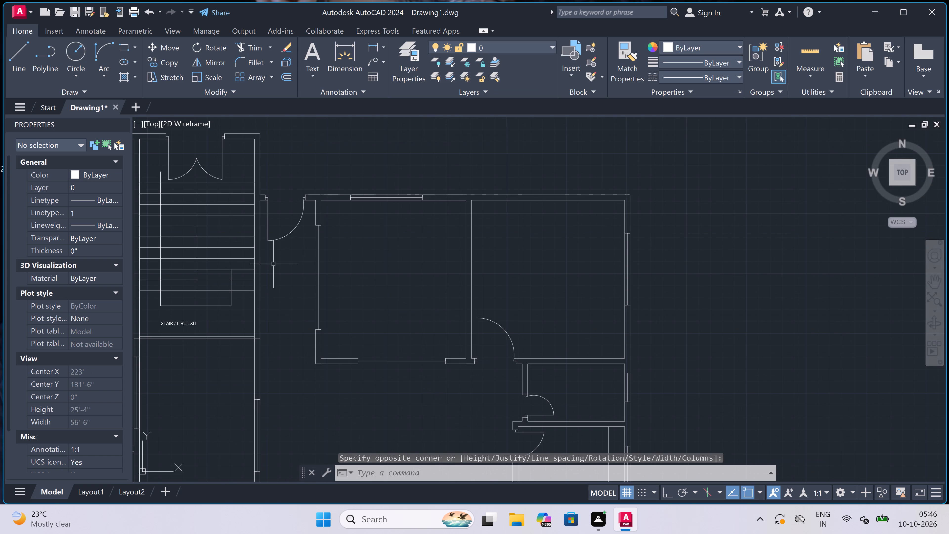
key("space")
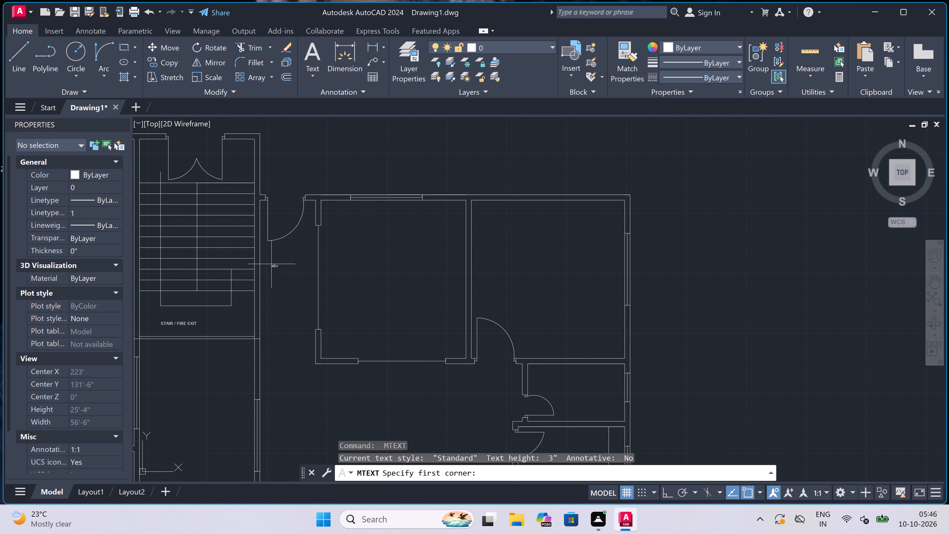
scroll(277, 268, "up", 2)
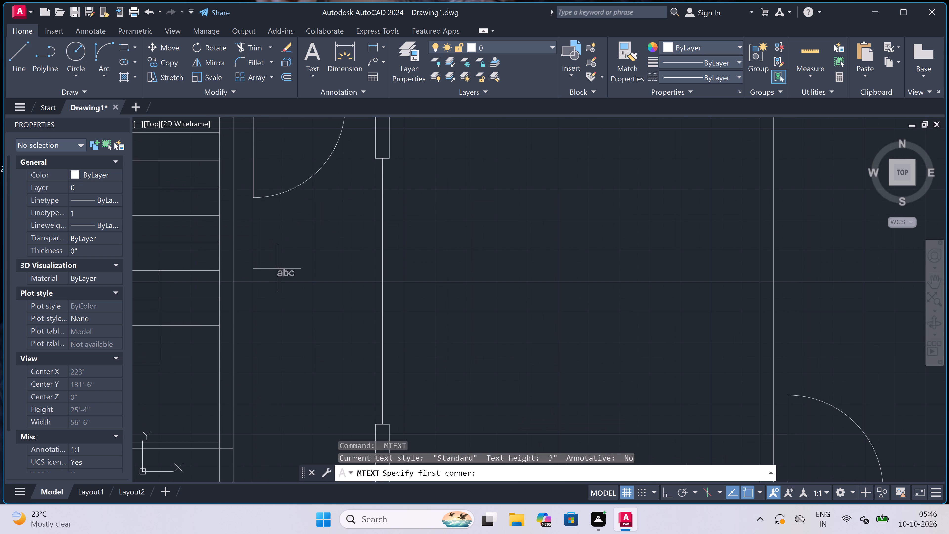
left_click(259, 278)
left_click(584, 225)
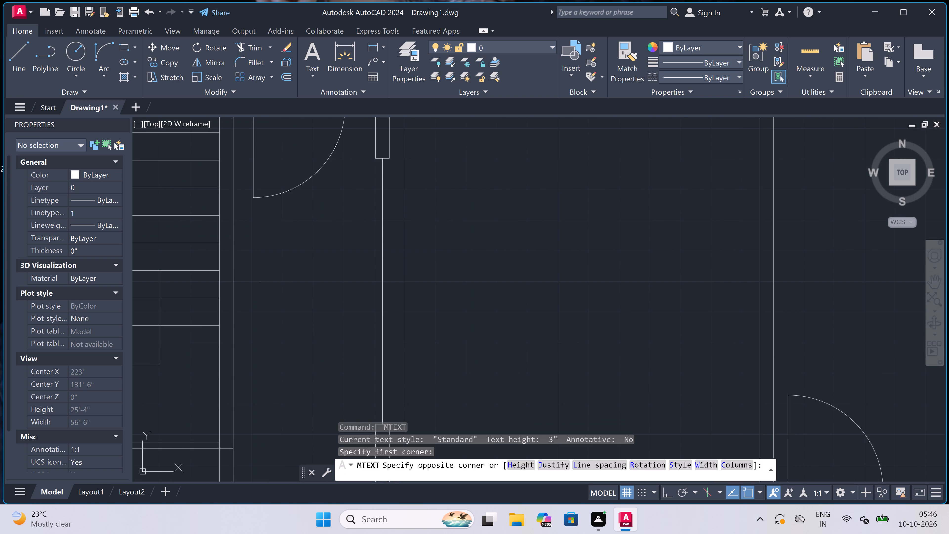
type("FOY")
type("ER")
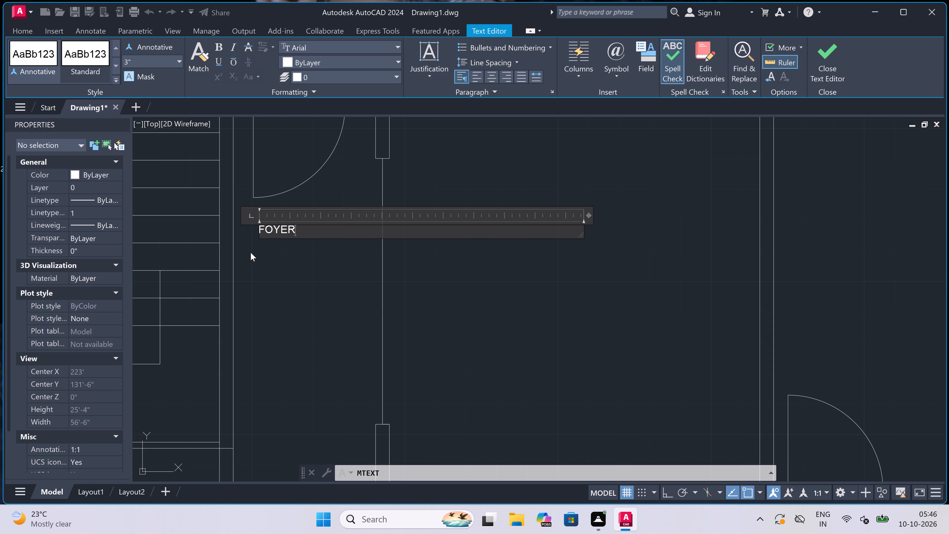
left_click(286, 250)
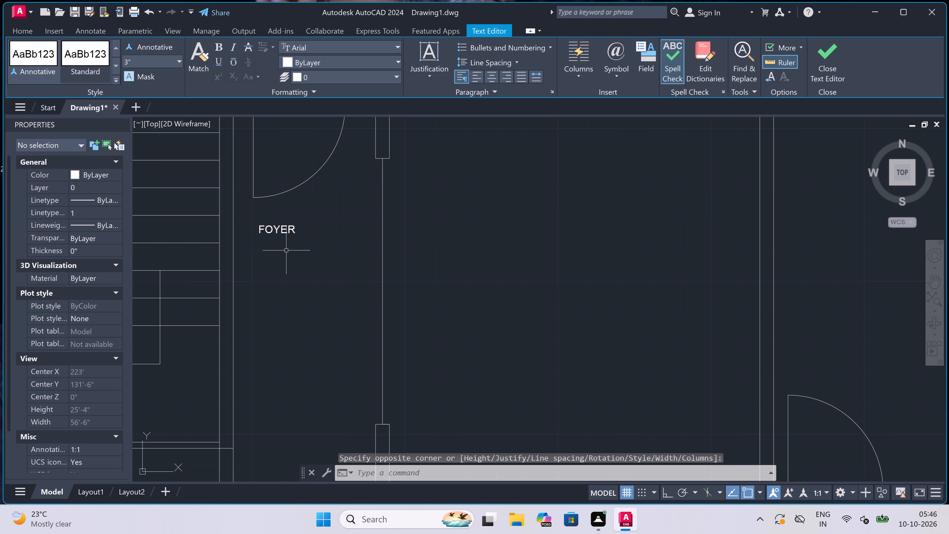
Add a multiline text label inside the lower-left unit's entrance, between its front room and the staircase, reading FOYER.
scroll(286, 250, "down", 6)
scroll(231, 251, "up", 3)
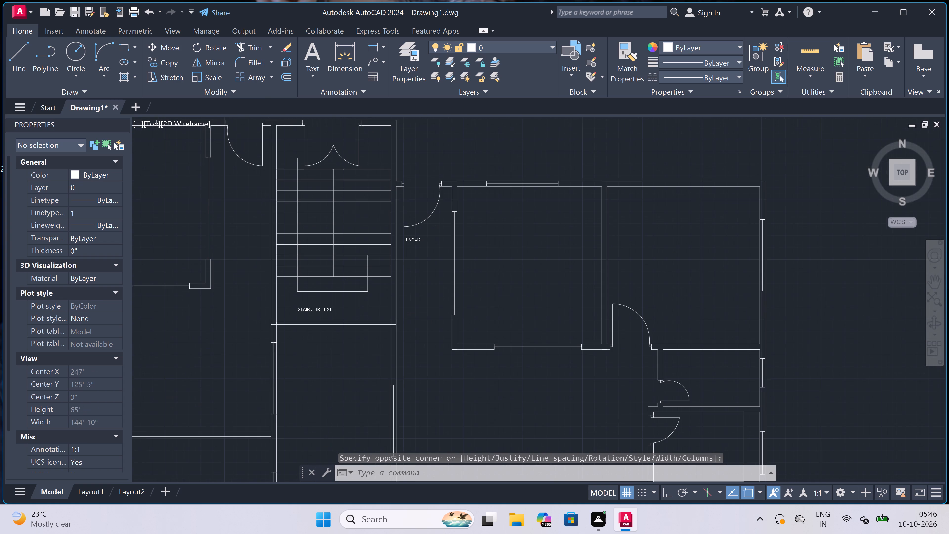
scroll(223, 209, "up", 2)
key("space")
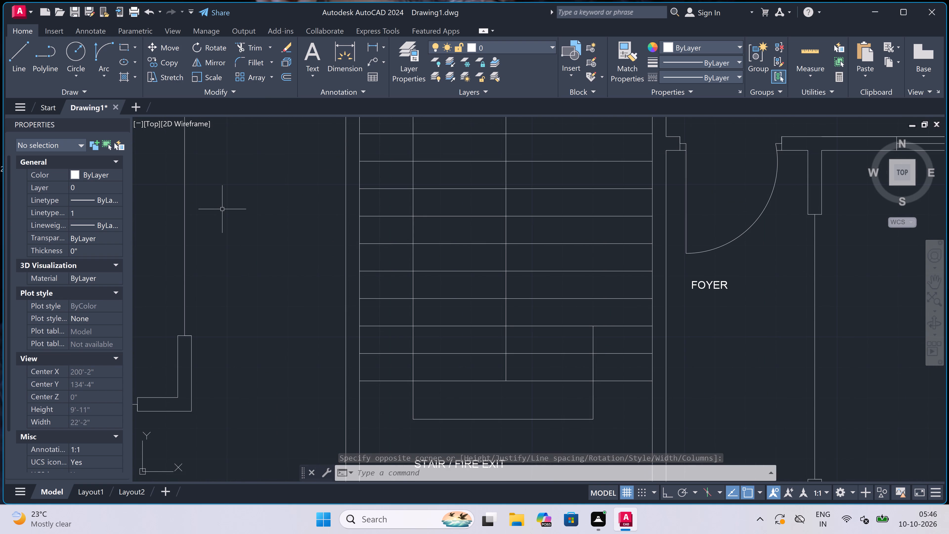
scroll(221, 211, "down", 3)
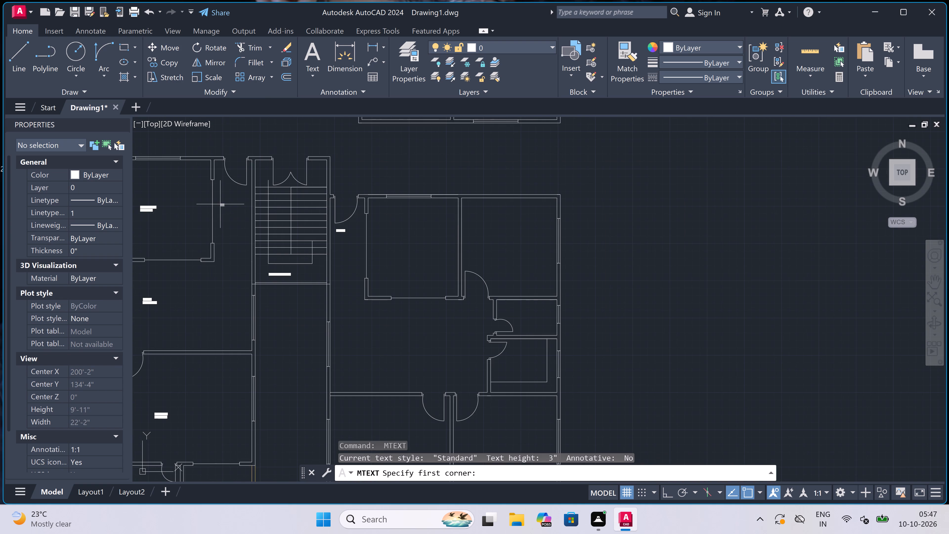
scroll(219, 188, "up", 1)
left_click(217, 217)
left_click(427, 216)
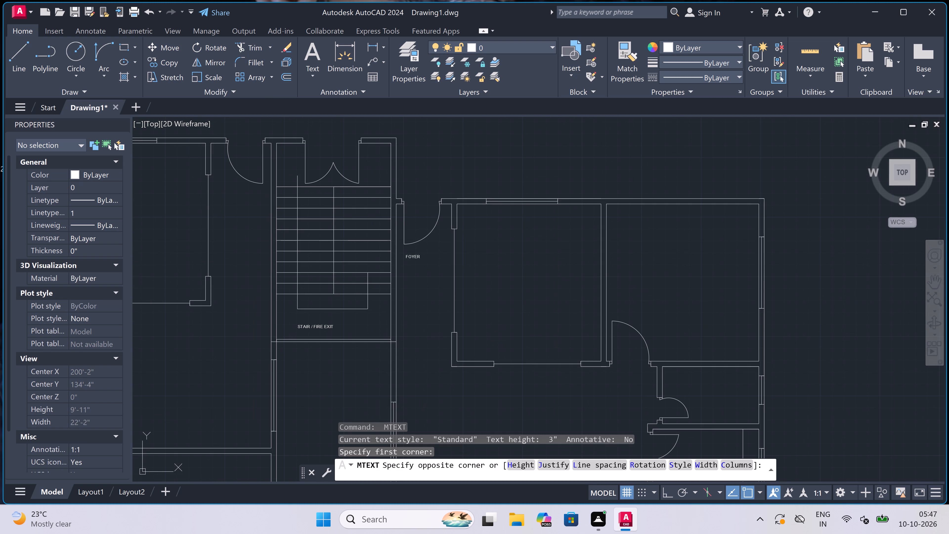
scroll(226, 199, "up", 4)
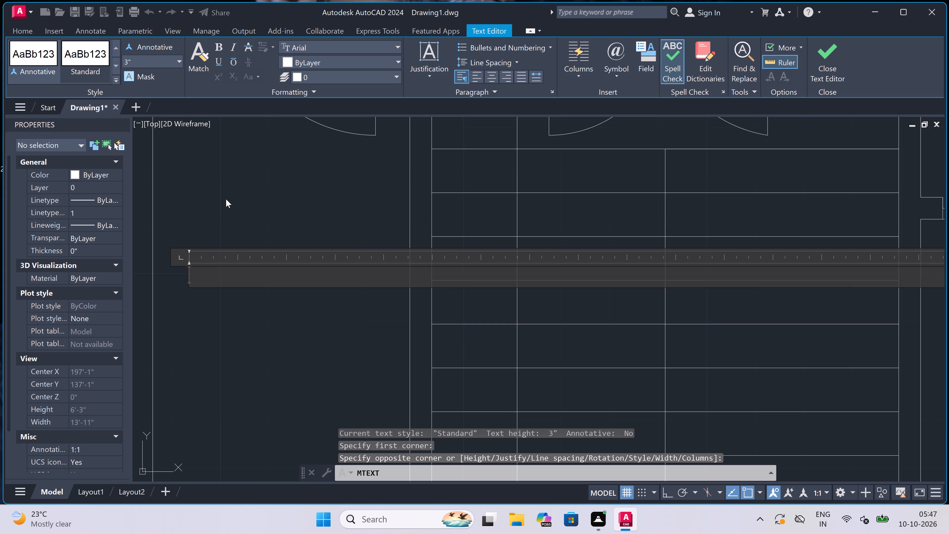
type("FO")
type("YER")
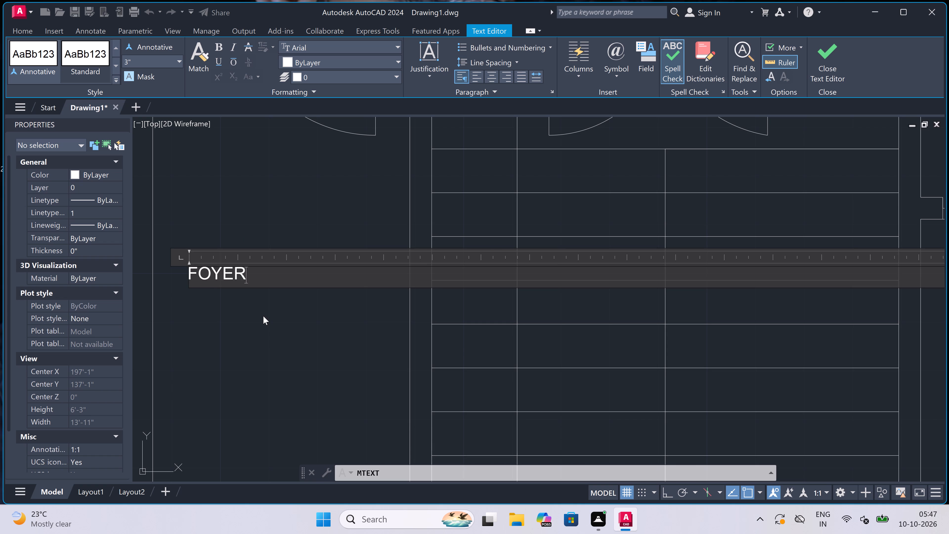
left_click(263, 321)
Add a multiline text label in the lower-right unit's room beside the foyer, reading LIVING ROOM / 10'1"x11'0".
scroll(255, 282, "down", 7)
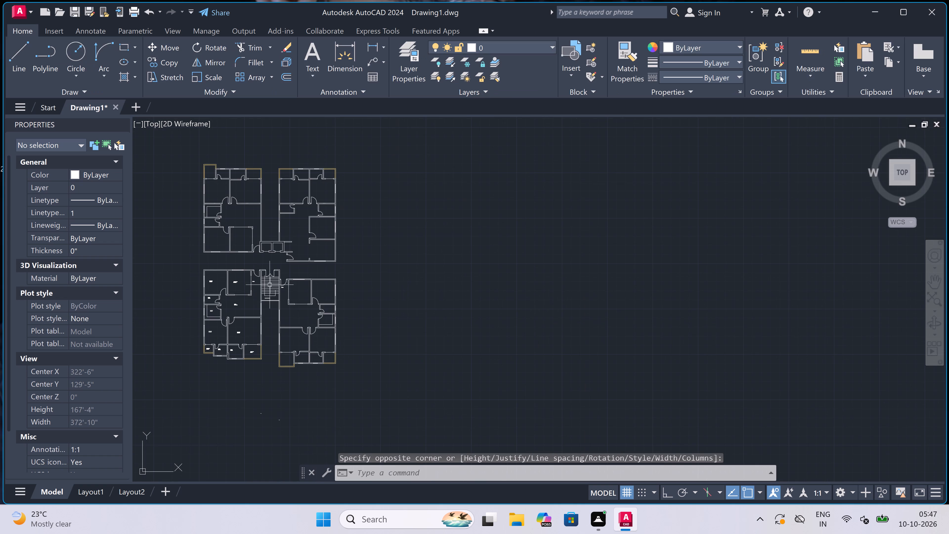
scroll(307, 285, "up", 3)
key("space")
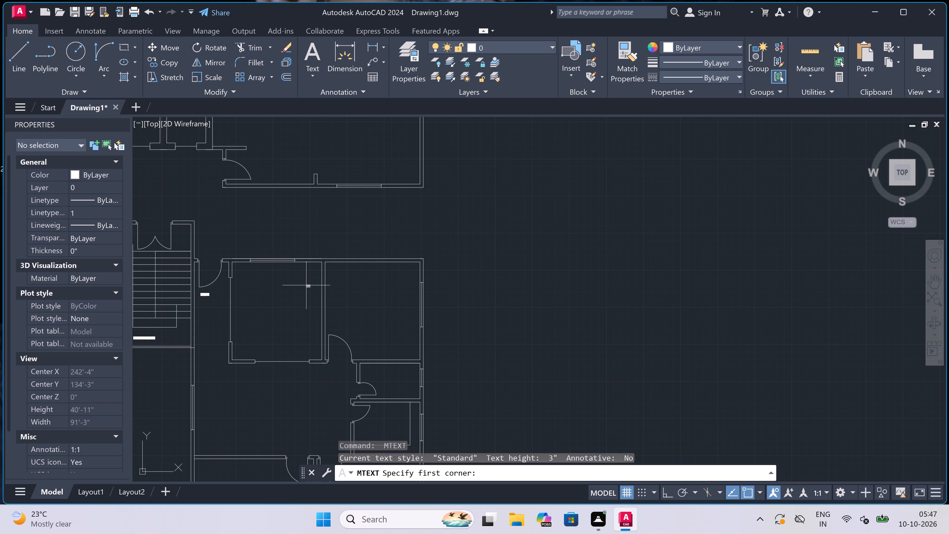
scroll(241, 331, "up", 3)
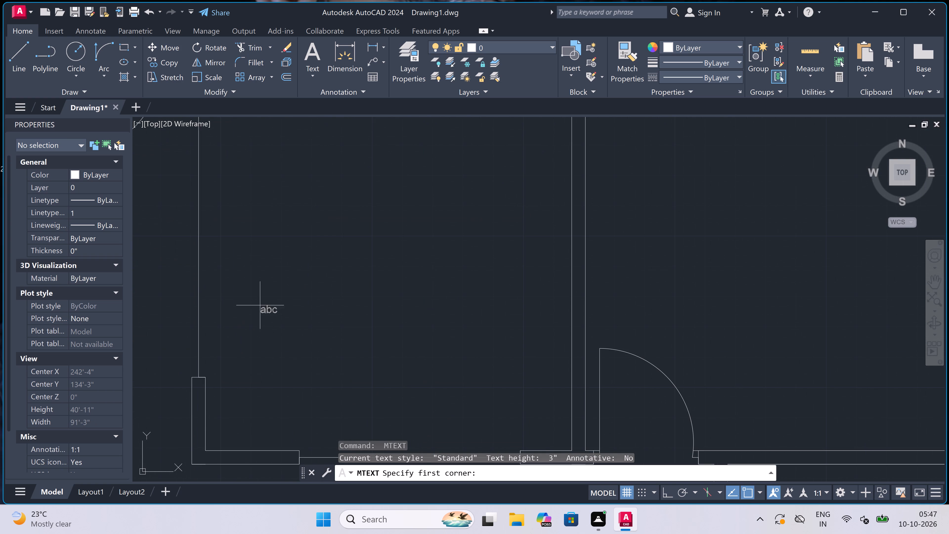
scroll(266, 296, "down", 1)
left_click(276, 260)
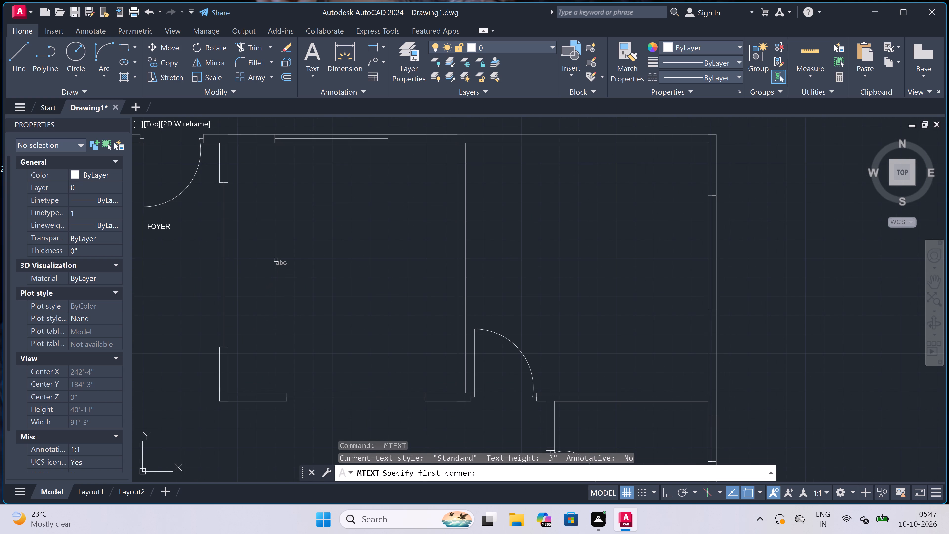
left_click(660, 263)
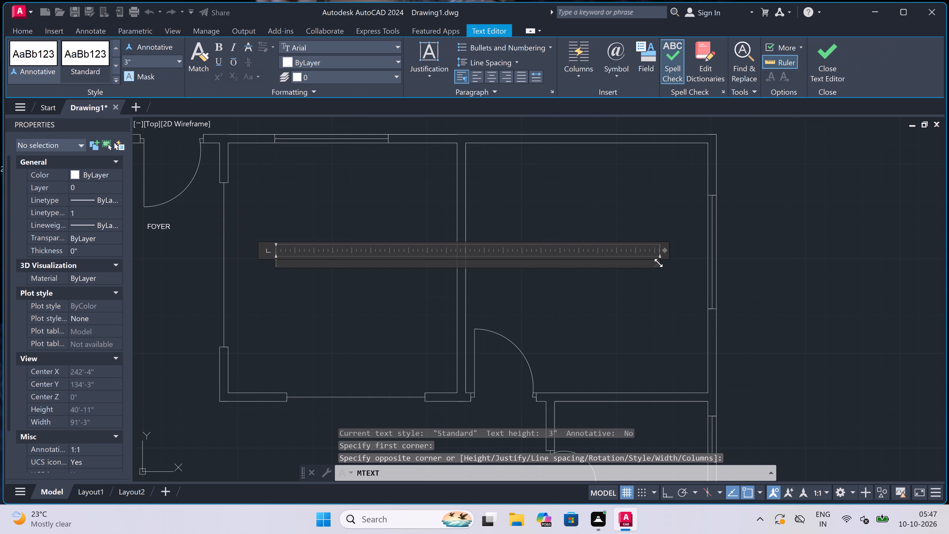
type("LI")
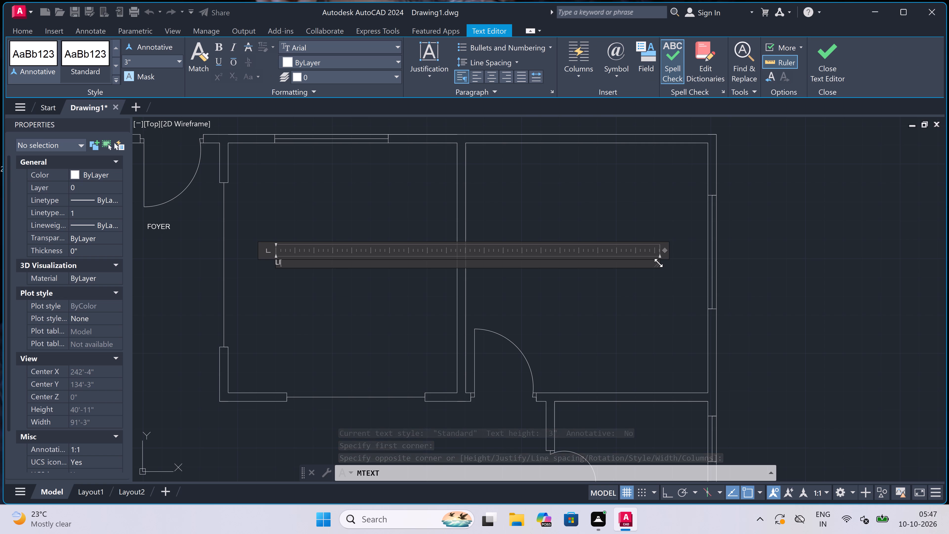
type("VING")
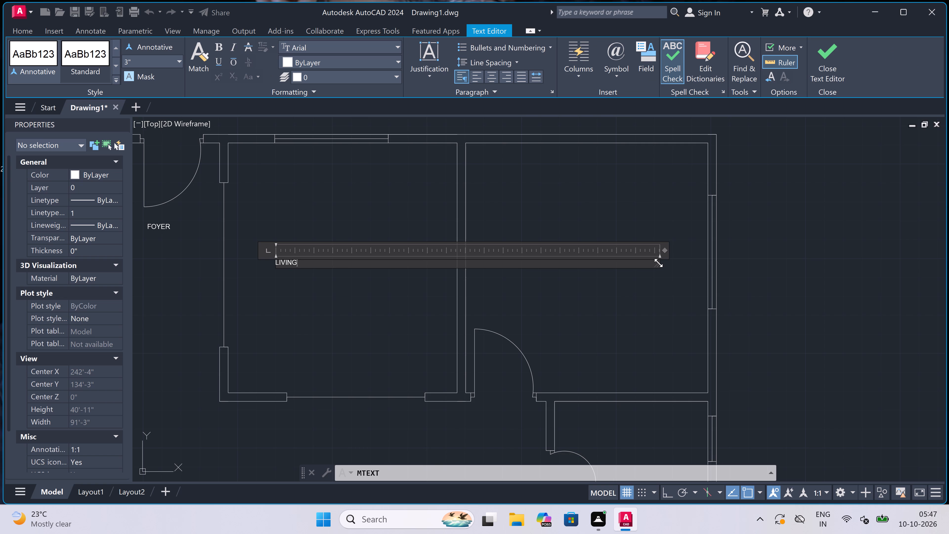
key("space")
key("e")
key("BackSpace")
type("ROOM")
key("Return")
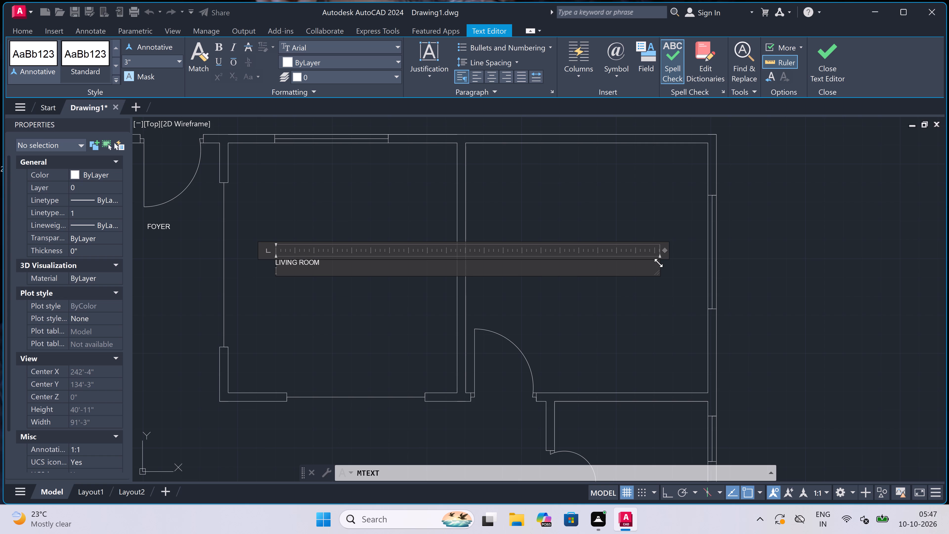
type("10'1")
type("\"x")
type("11")
type("'0\"")
left_click(278, 304)
Add a multiline text label in the corner room directly right of the living room, reading BEDROOM / 10'6"x11'0".
scroll(278, 304, "down", 1)
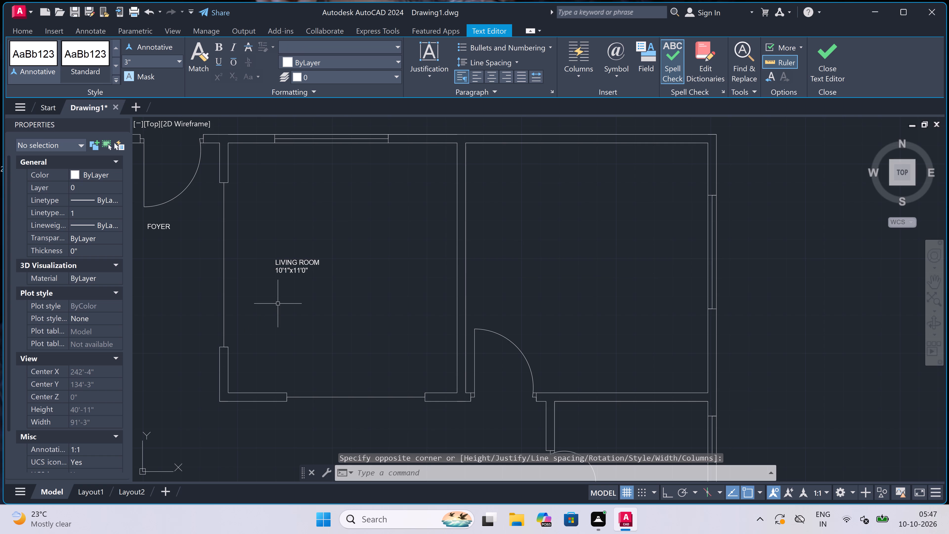
scroll(278, 304, "down", 3)
scroll(320, 286, "up", 3)
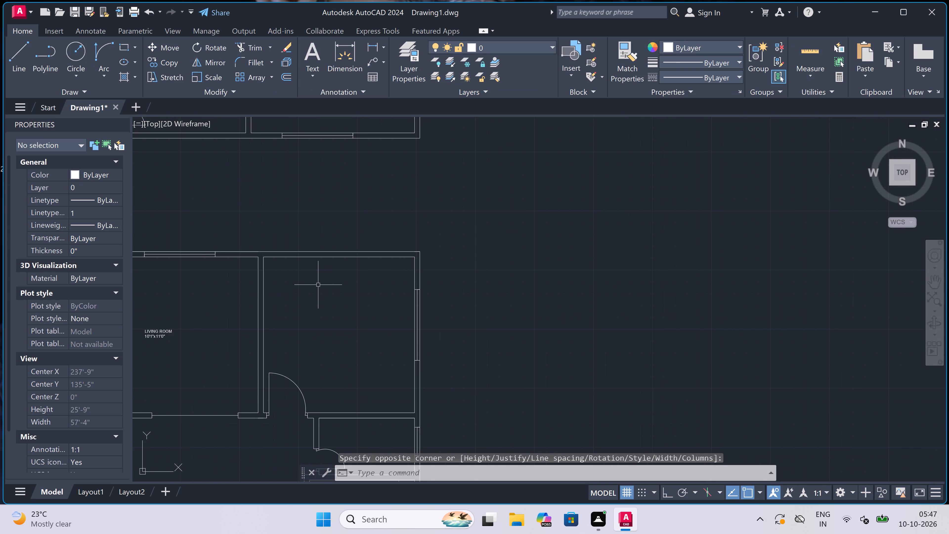
key("space")
scroll(317, 285, "up", 1)
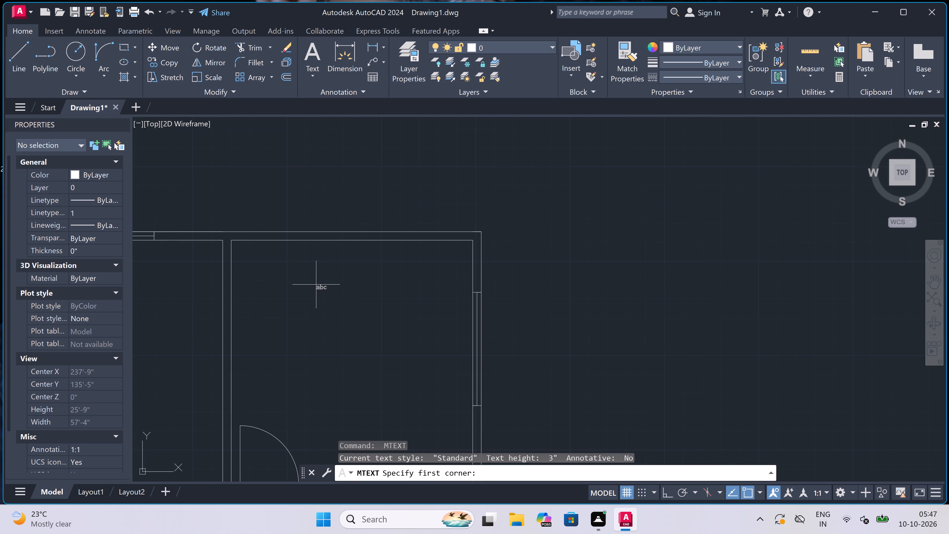
left_click(264, 303)
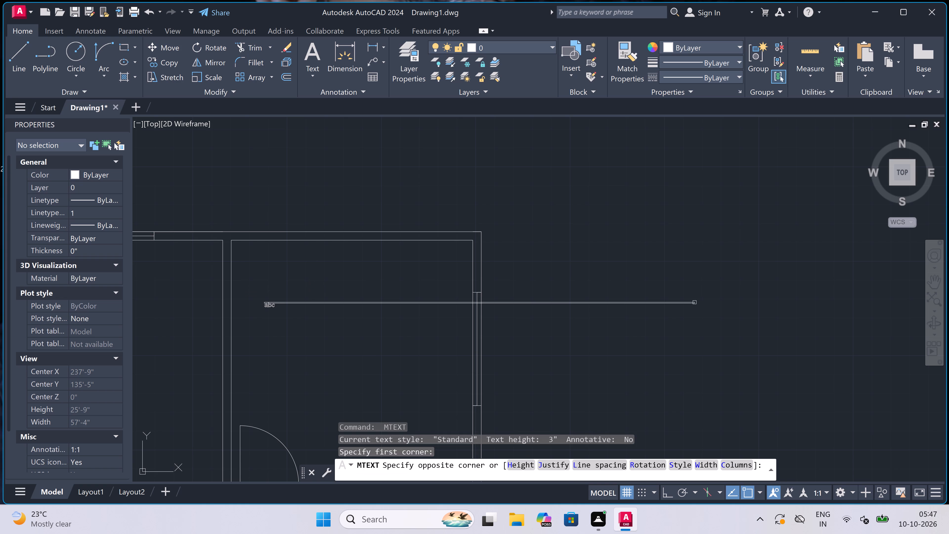
left_click(694, 302)
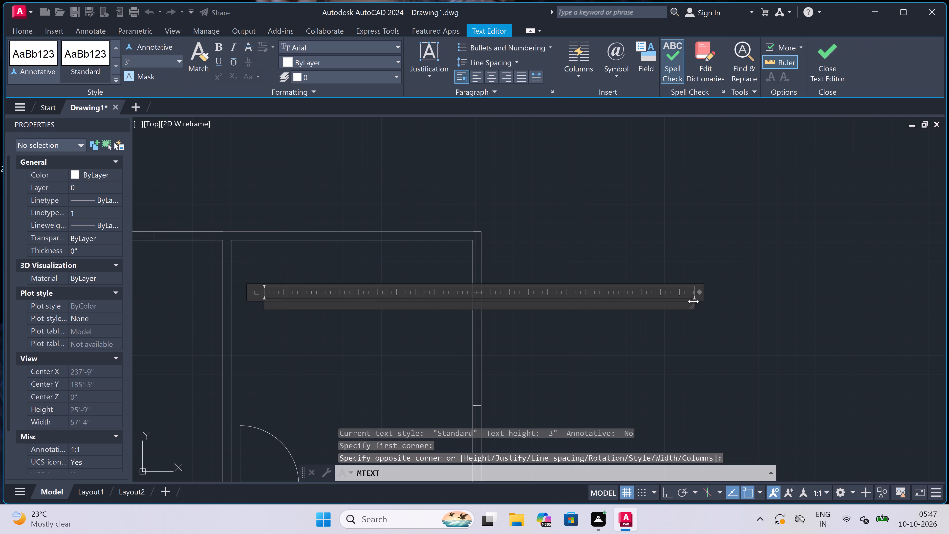
type("BEDROOM")
key("Return")
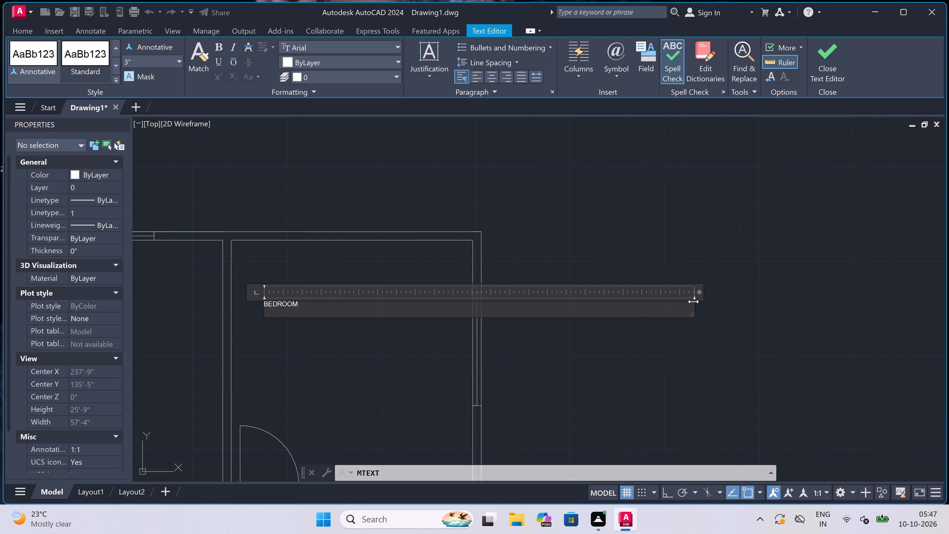
key("1")
type("0'")
key("6")
key("shift+quotedbl")
key("x")
type("11")
type("'0\"")
left_click(273, 327)
Add a multiline text label in the small room directly below that bedroom, reading TOILET / 6'9"x4'0".
scroll(277, 286, "down", 5)
scroll(283, 308, "up", 2)
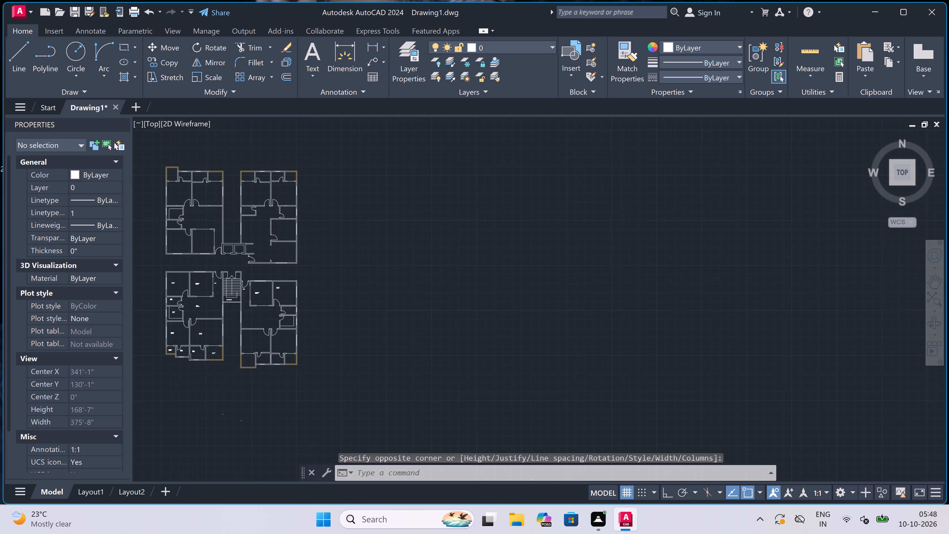
scroll(283, 308, "up", 4)
key("space")
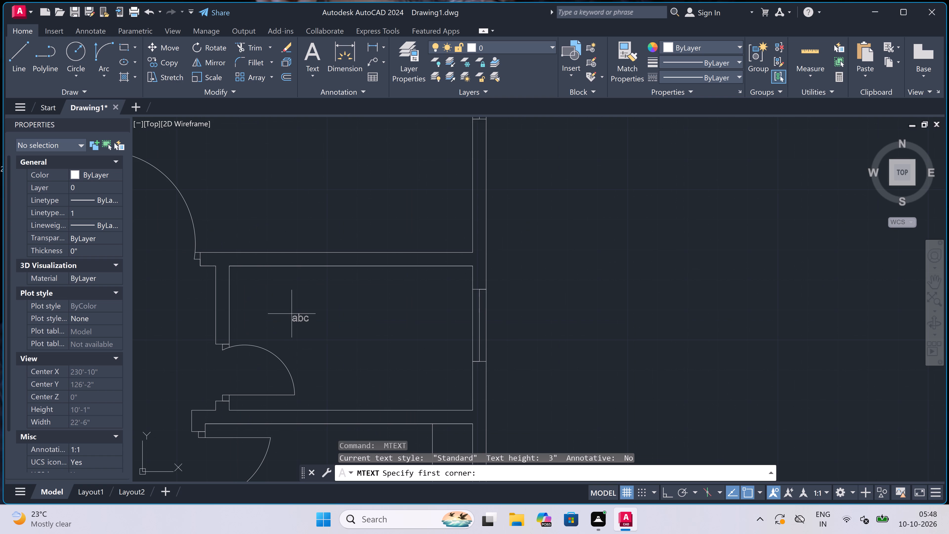
left_click(288, 313)
left_click(571, 310)
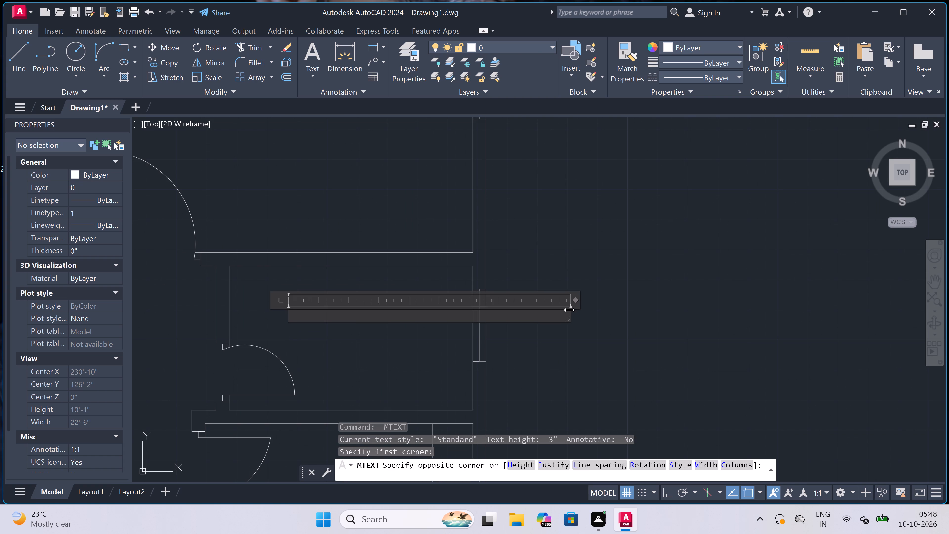
type("TOI")
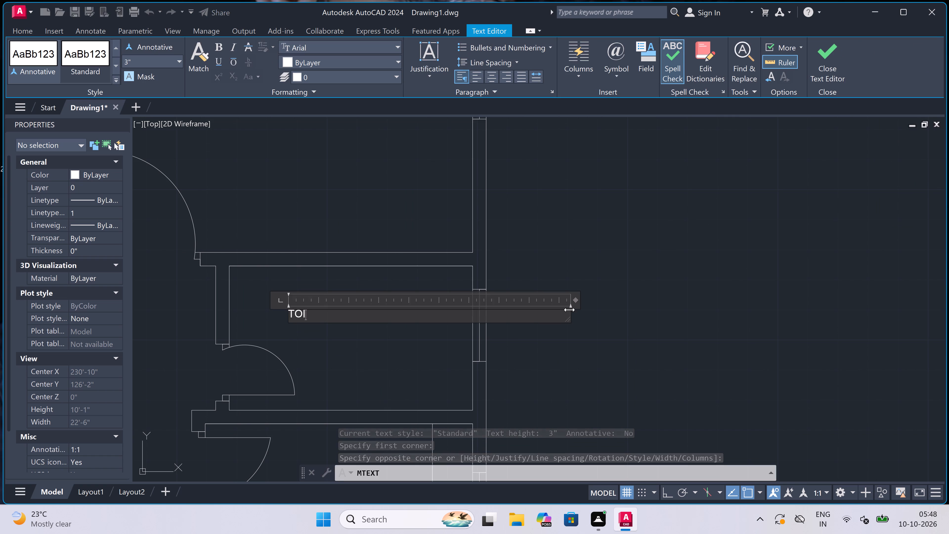
key("l")
type("ET")
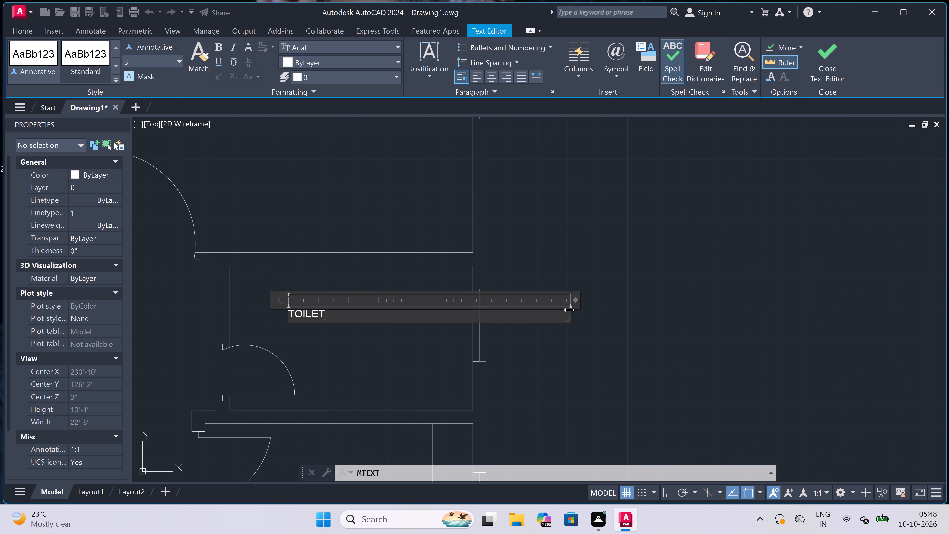
key("Return")
key("6")
type("'9")
key("shift+quotedbl")
key("x")
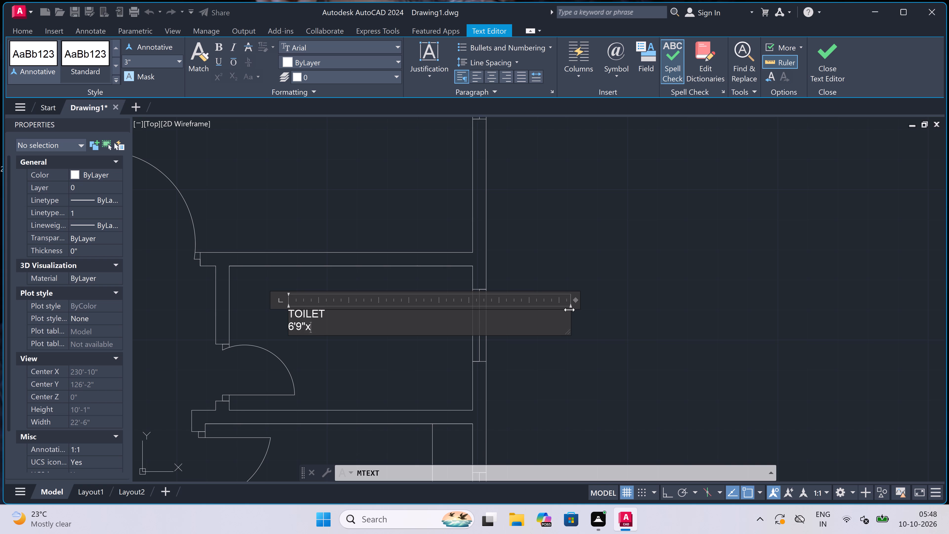
key("4")
type("'0\"")
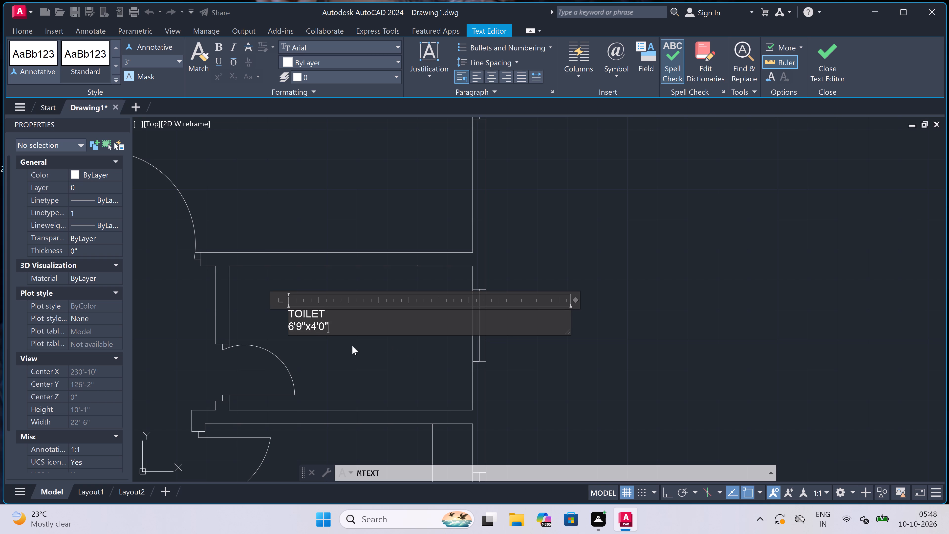
left_click(352, 346)
Add a multiline text label in the small room directly below the toilet, reading KITCHEN / 7'5"x6'0".
scroll(333, 306, "down", 5)
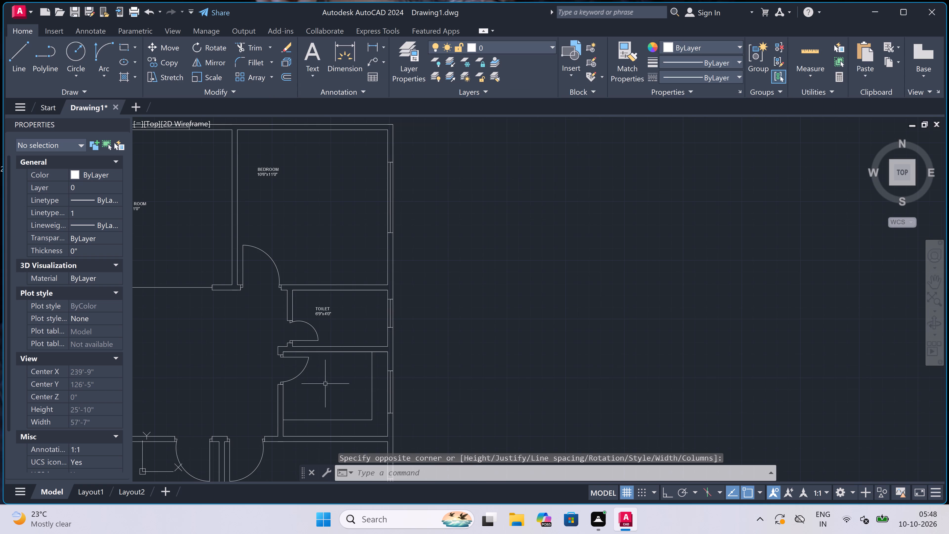
scroll(321, 402, "up", 2)
key("space")
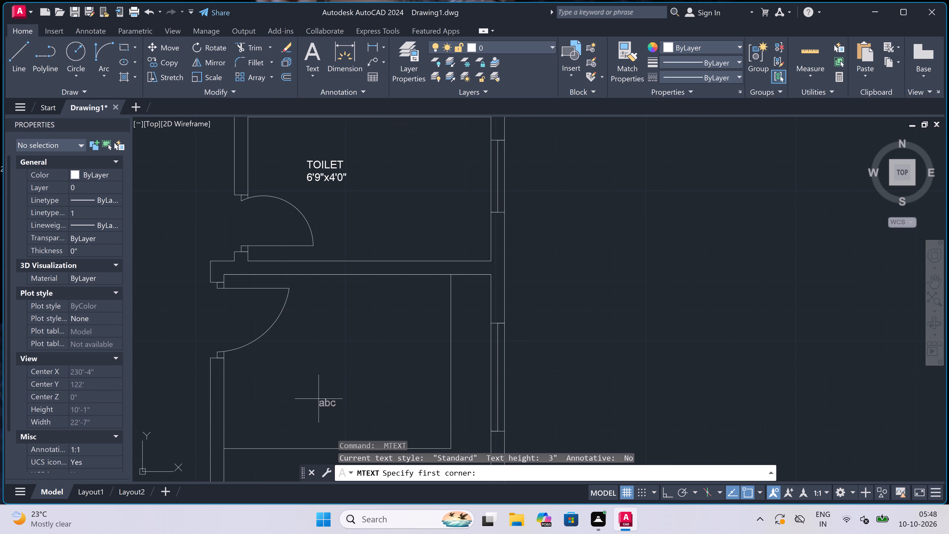
left_click(278, 393)
left_click(709, 376)
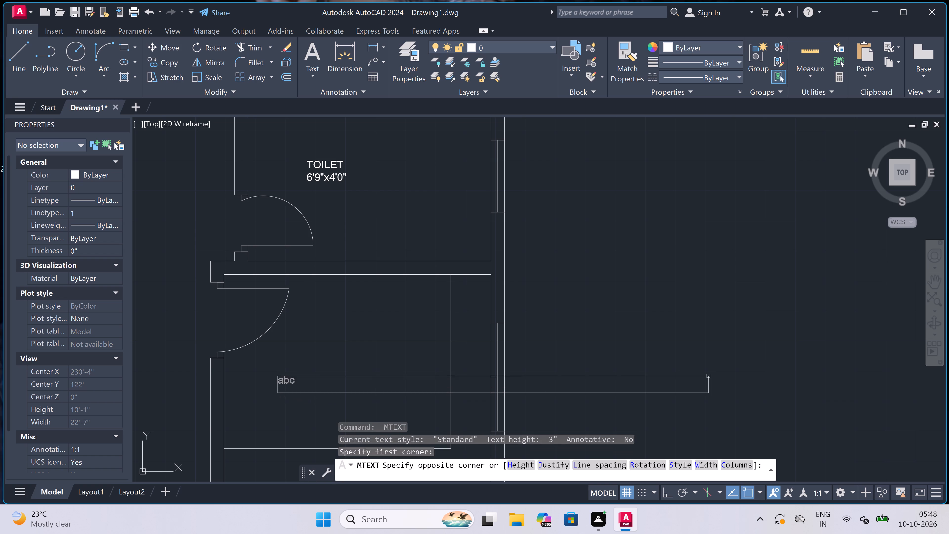
scroll(520, 311, "down", 4)
scroll(519, 336, "up", 3)
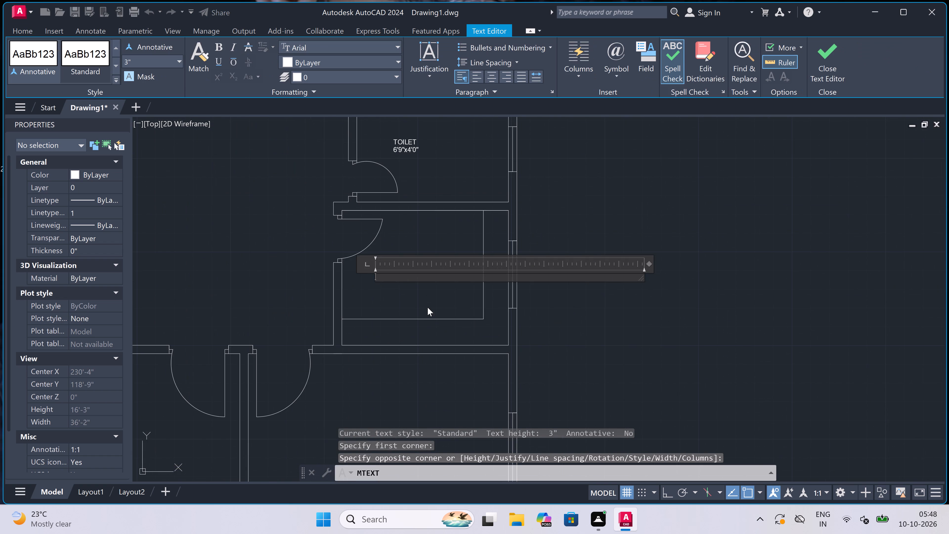
scroll(427, 307, "up", 3)
scroll(427, 308, "down", 3)
scroll(419, 271, "up", 3)
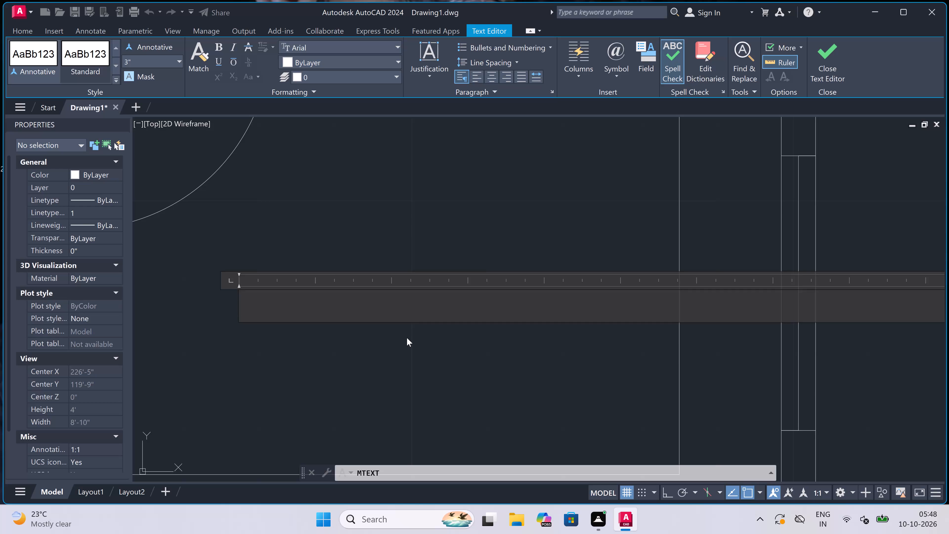
type("KITCHE")
key("n")
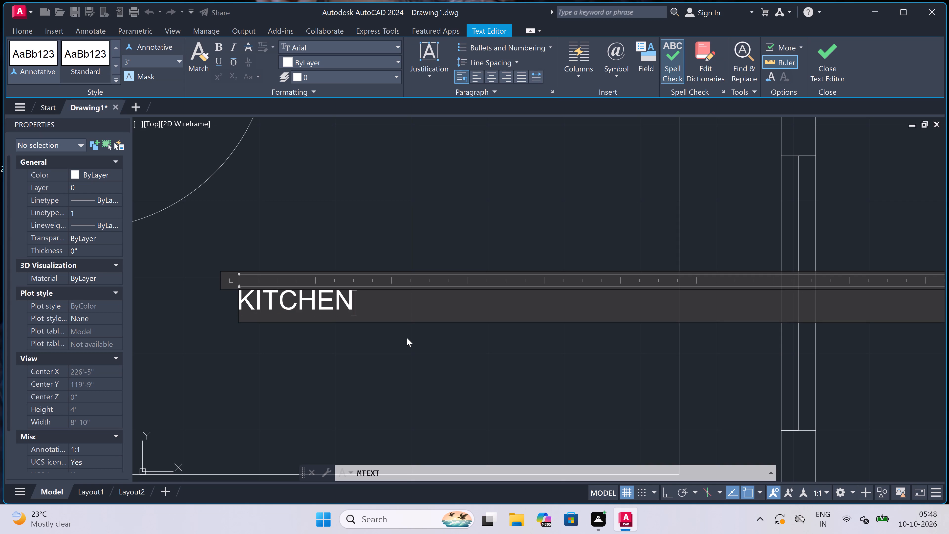
key("Return")
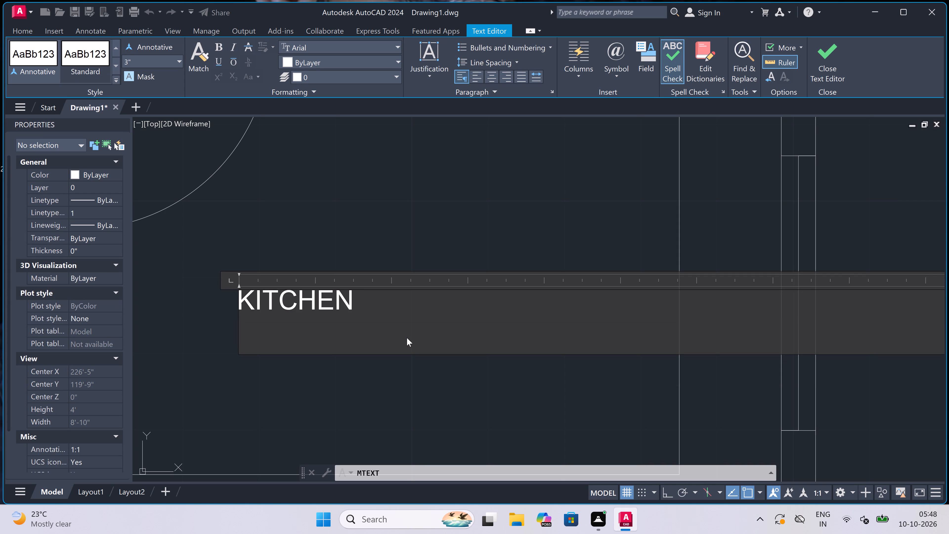
key("7")
key("apostrophe")
key("5")
key("shift+quotedbl")
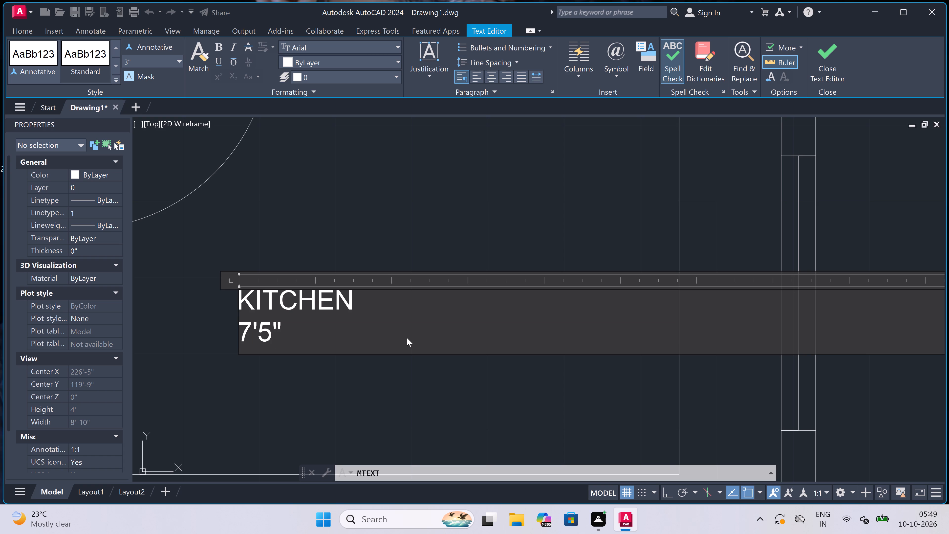
key("x")
type("6'0\"")
left_click(315, 386)
Add a multiline text label in the open area below the living room, beside the kitchen, reading DINING / 17'2"x10'0".
scroll(321, 331, "down", 2)
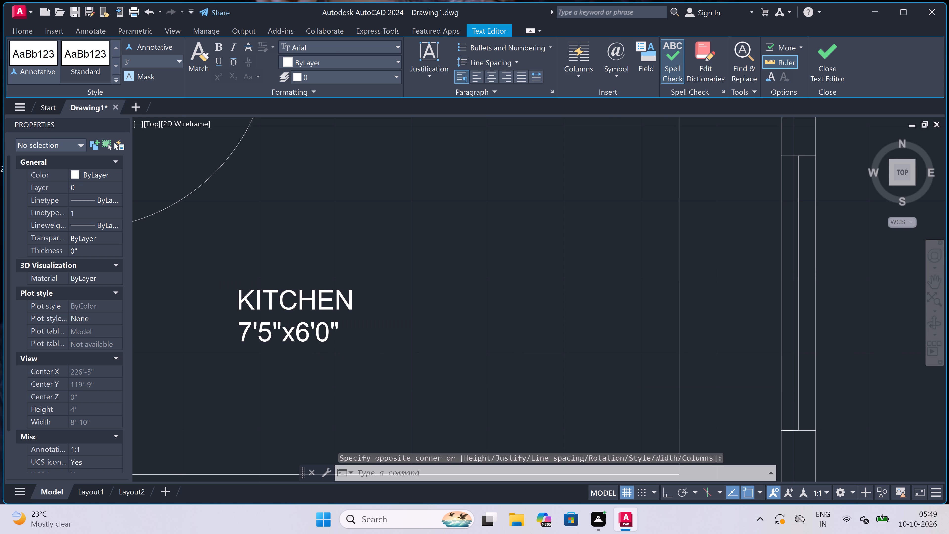
scroll(321, 331, "down", 8)
scroll(305, 322, "up", 4)
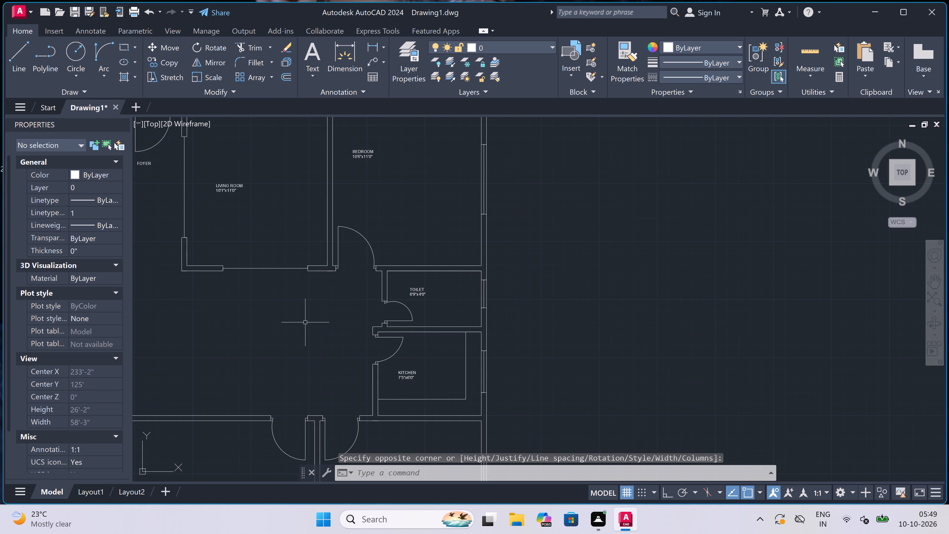
key("space")
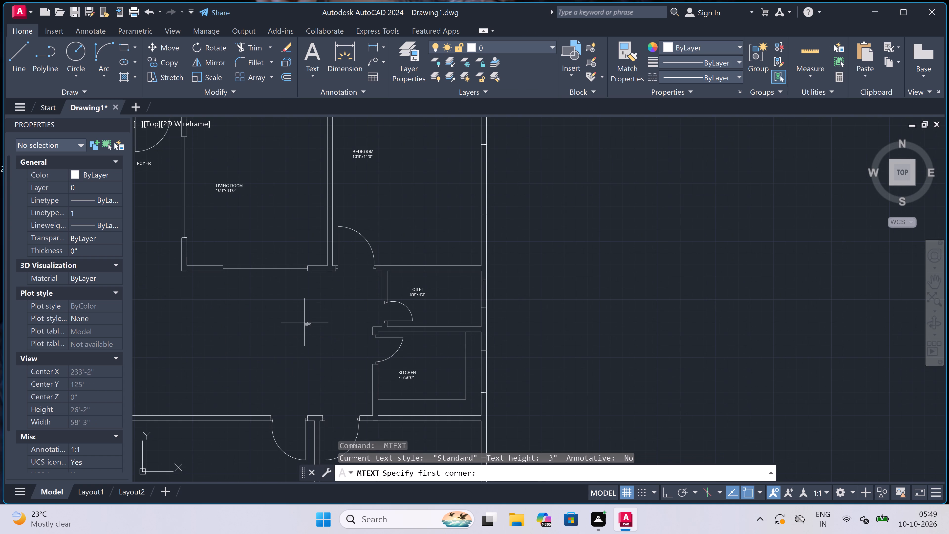
scroll(304, 323, "down", 1)
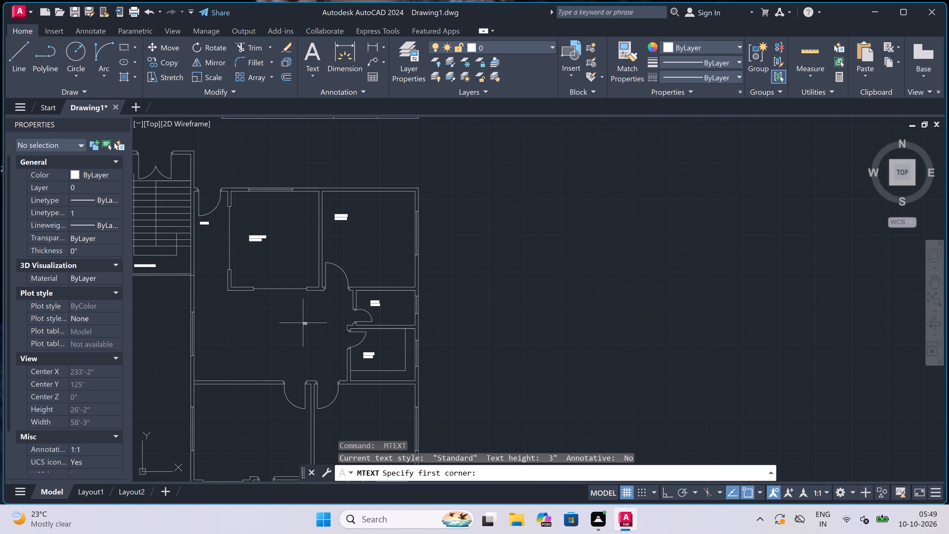
scroll(208, 331, "up", 1)
left_click(247, 334)
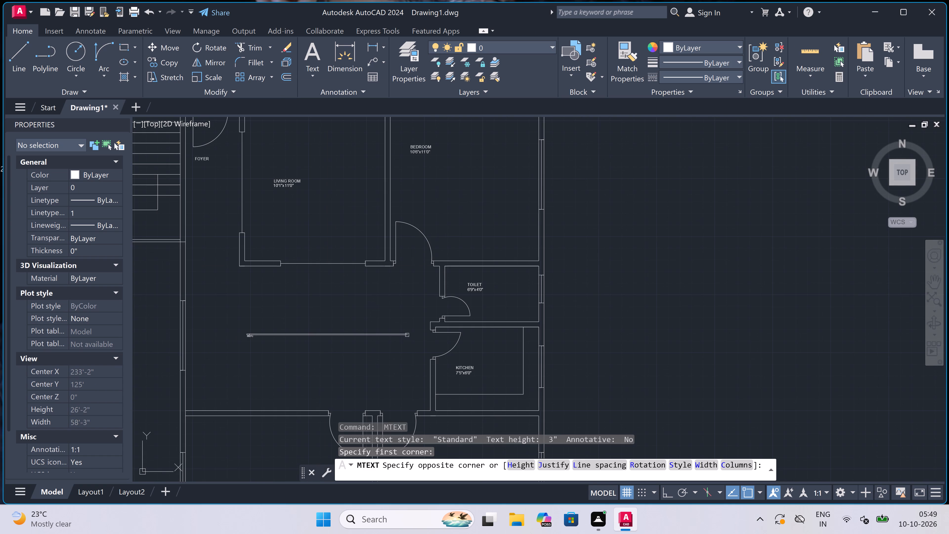
left_click(408, 334)
scroll(295, 342, "up", 3)
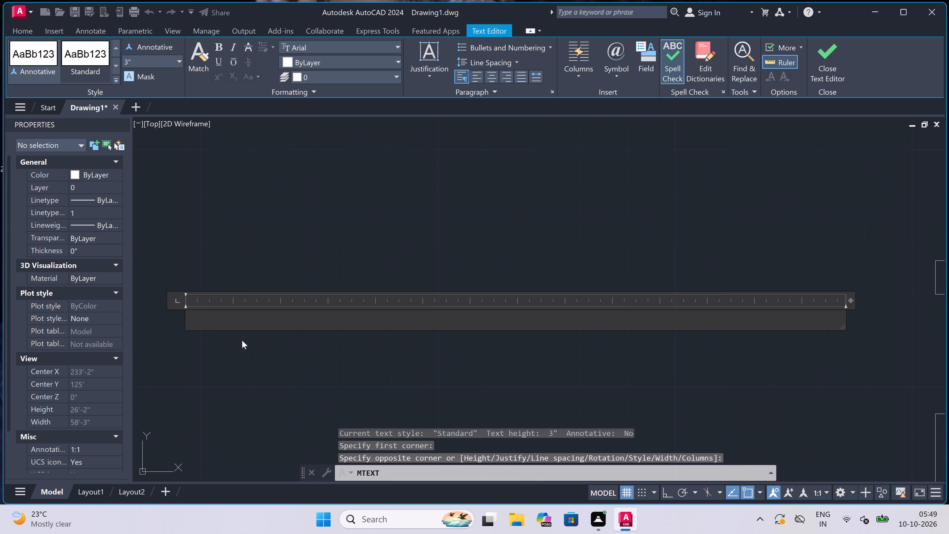
type("DINING")
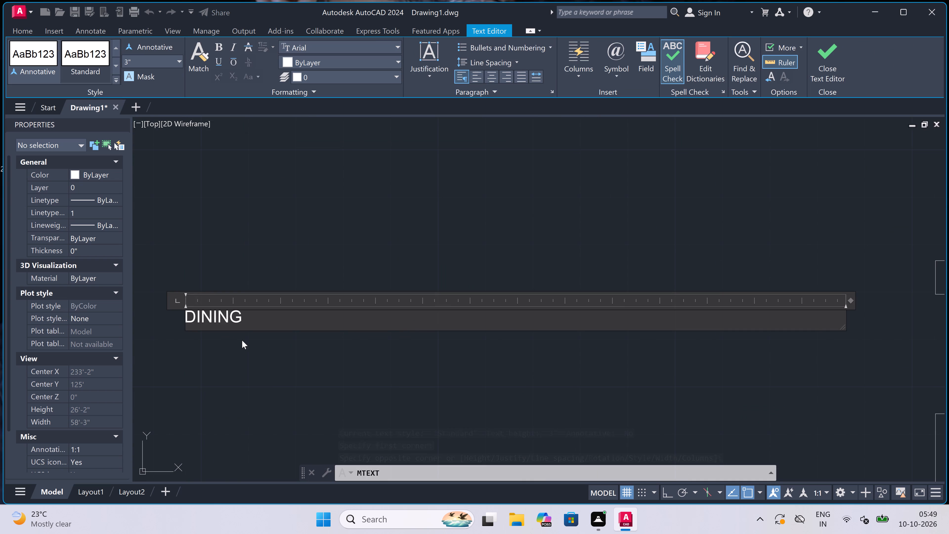
key("Return")
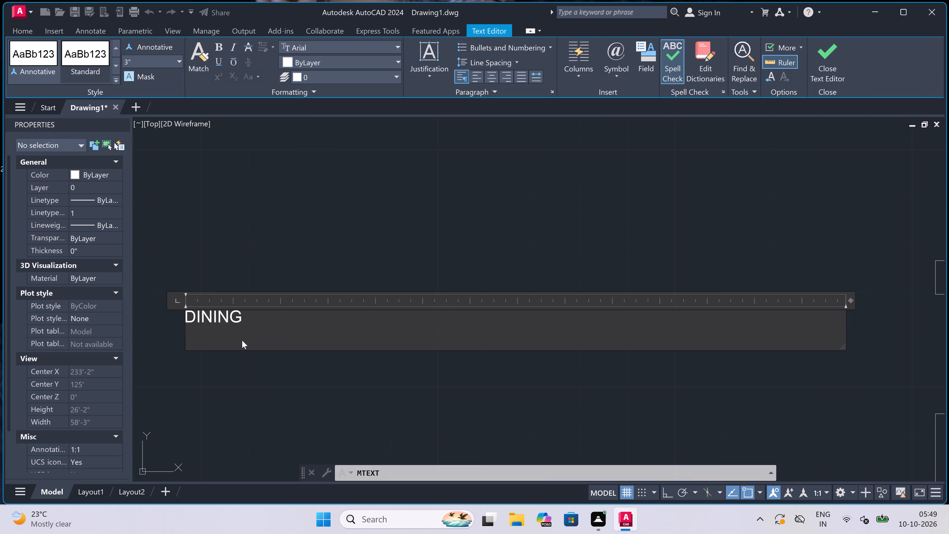
type("17'")
key("2")
type("\"x")
type("10'0\"")
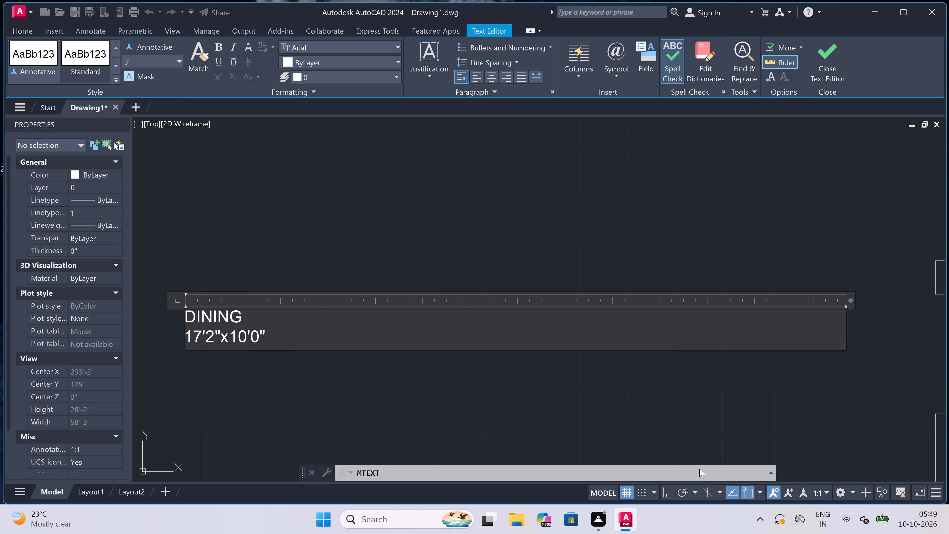
double_click(357, 404)
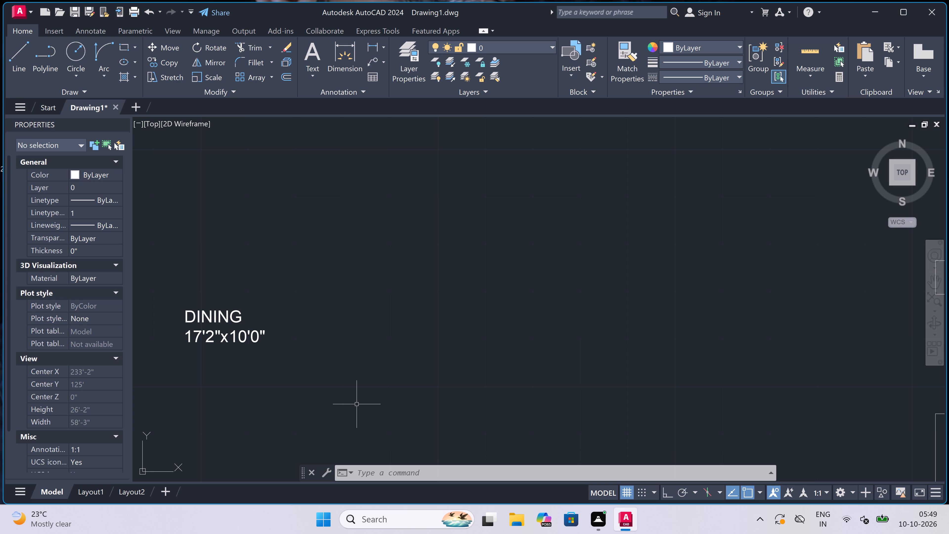
Add a multiline text label in the room directly below the dining area, reading BEDROOM / 13'5"x11'0".
scroll(392, 329, "down", 4)
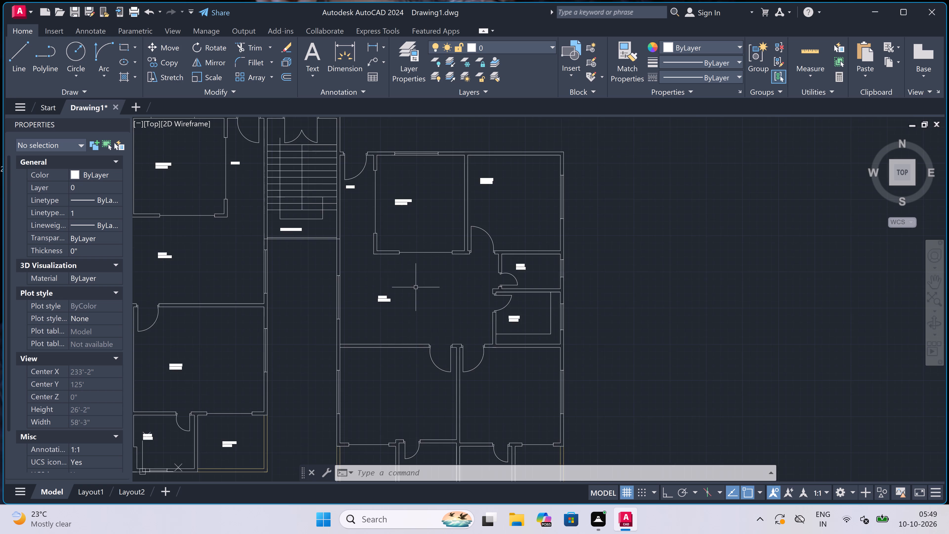
scroll(416, 287, "down", 2)
scroll(389, 337, "up", 2)
scroll(418, 281, "up", 1)
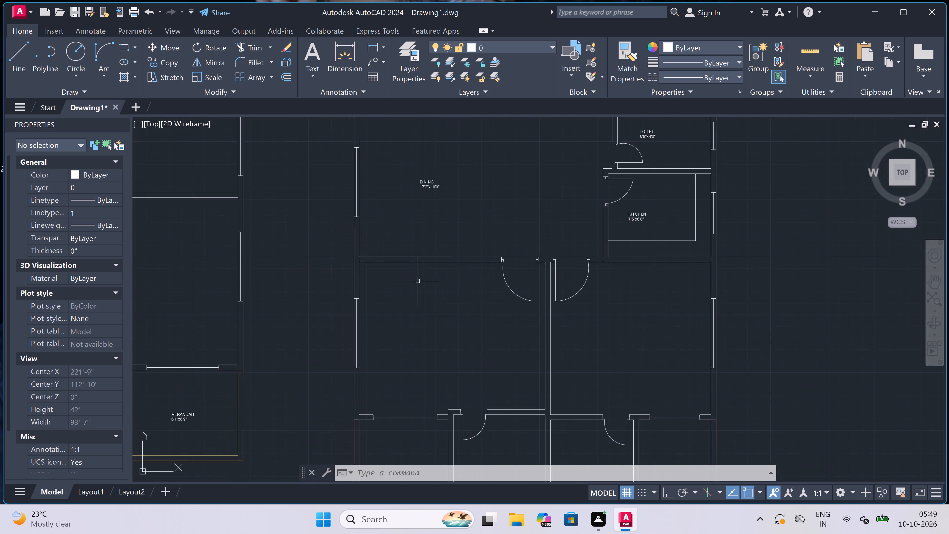
scroll(418, 281, "up", 1)
key("space")
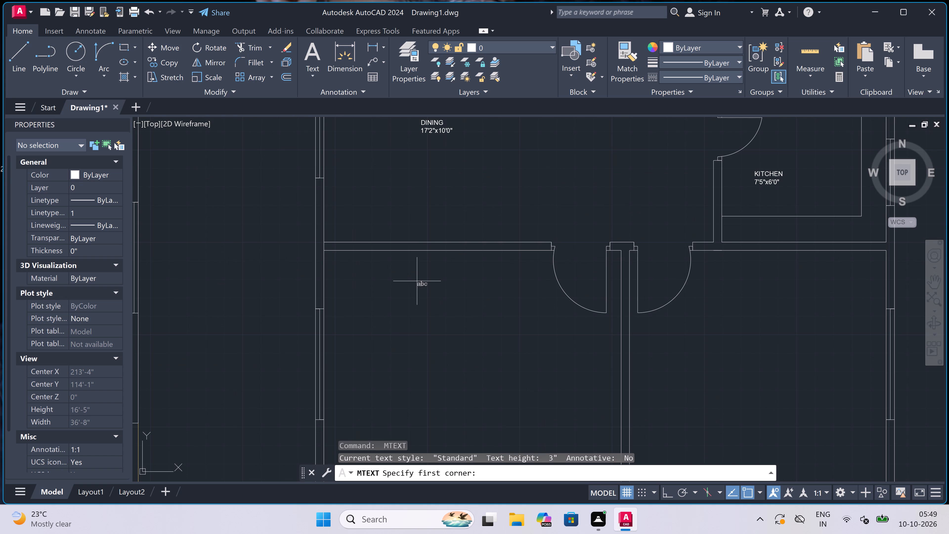
left_click(363, 290)
left_click(802, 305)
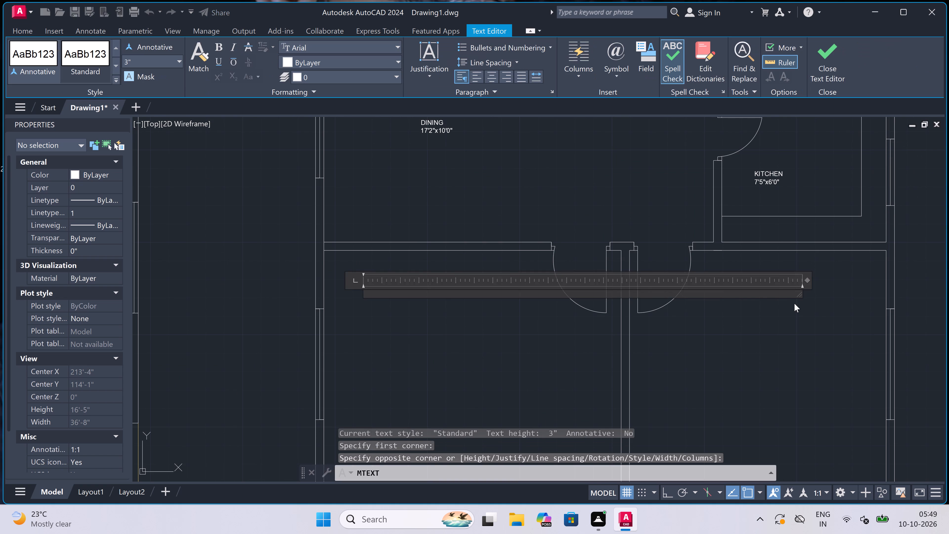
type("BEDROOM")
key("Return")
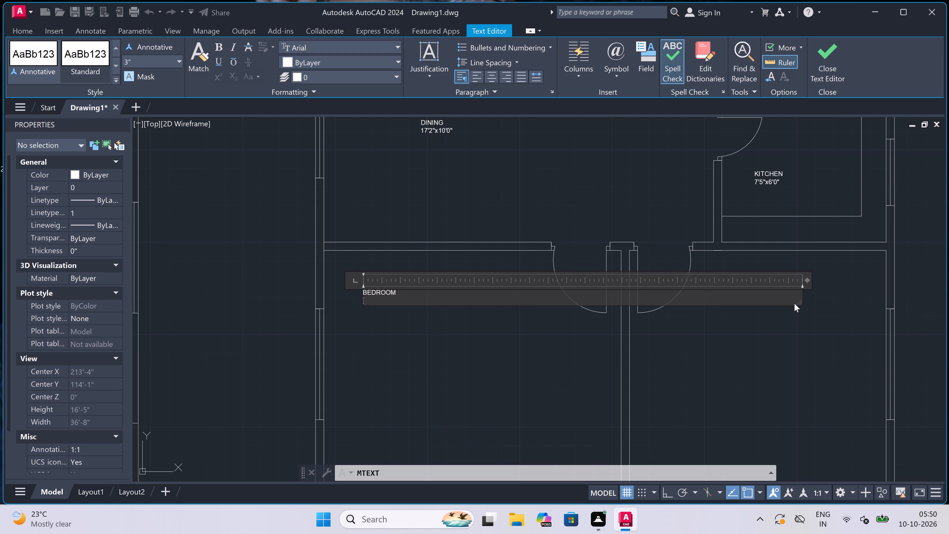
type("13")
key("apostrophe")
key("5")
key("shift+quotedbl")
key("x")
type("11")
type("'0\"")
left_click(385, 323)
Add a multiline text label in the room directly below the kitchen, beside the 13'5"x11'0" bedroom, reading BEDROOM / 11'2"x11'0".
scroll(374, 284, "down", 5)
scroll(406, 293, "up", 5)
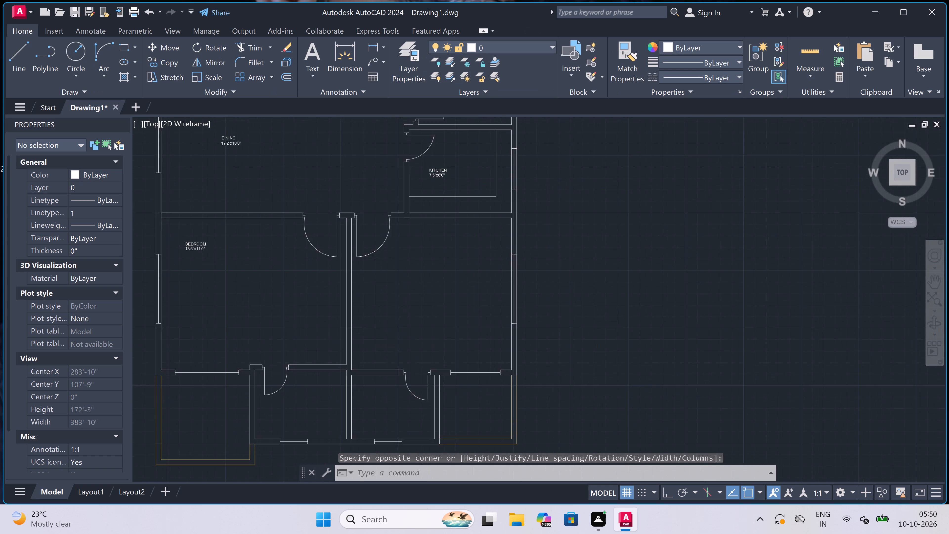
scroll(411, 286, "down", 3)
scroll(433, 241, "up", 3)
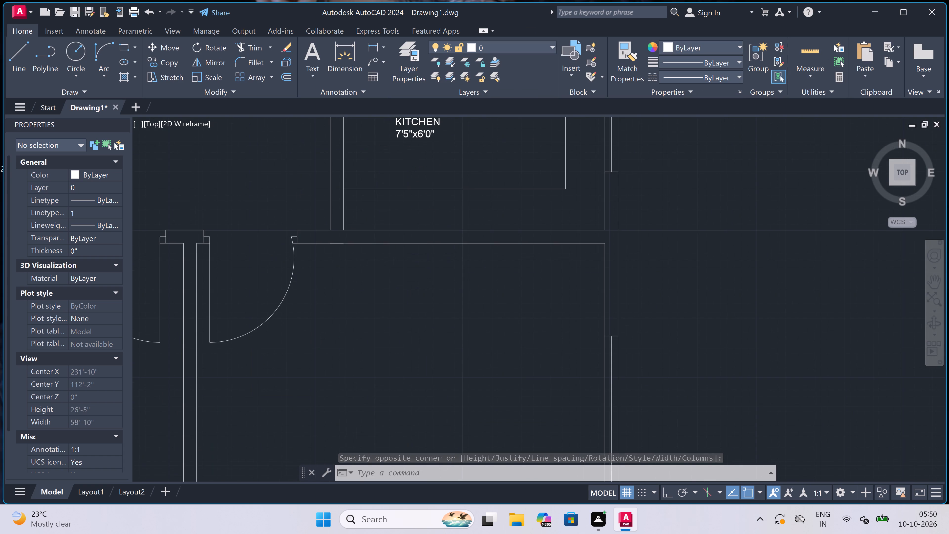
key("space")
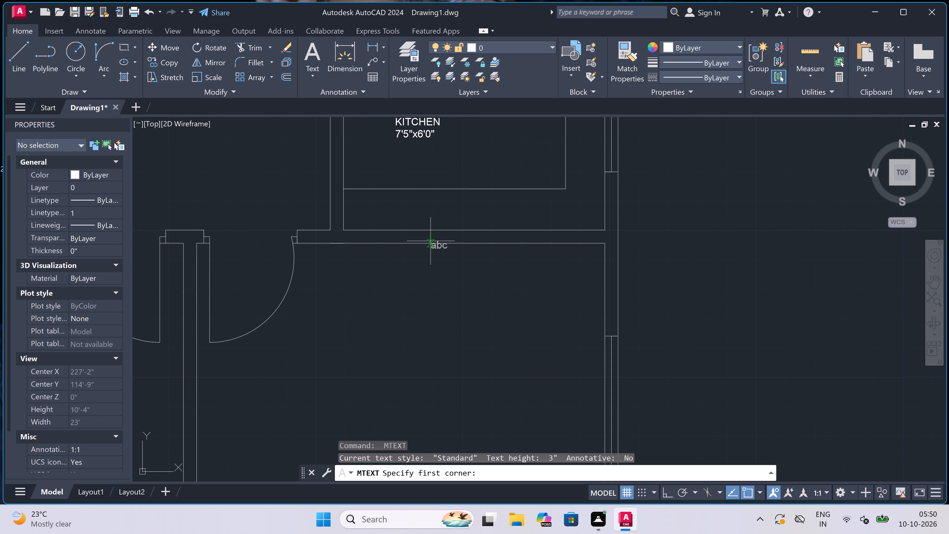
scroll(426, 241, "down", 2)
left_click(380, 310)
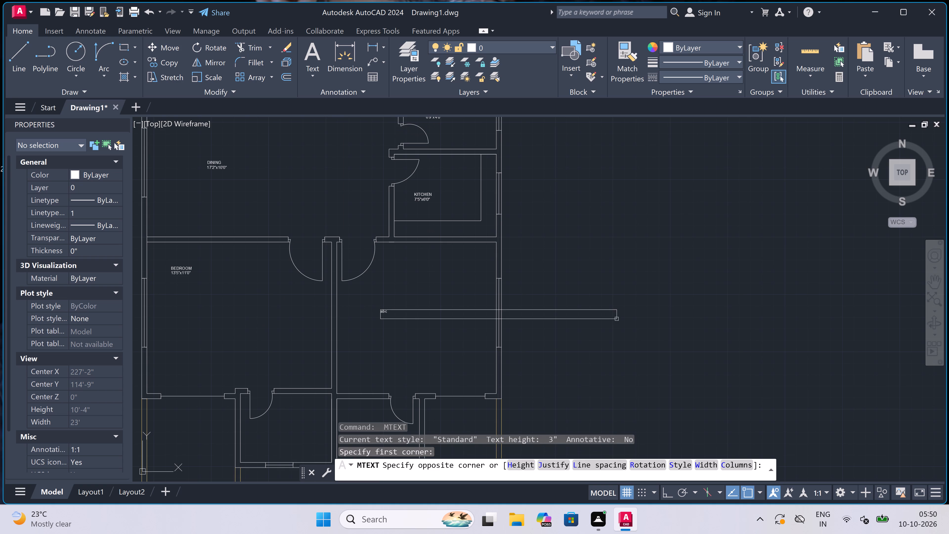
left_click(653, 318)
scroll(279, 275, "up", 3)
scroll(410, 282, "down", 3)
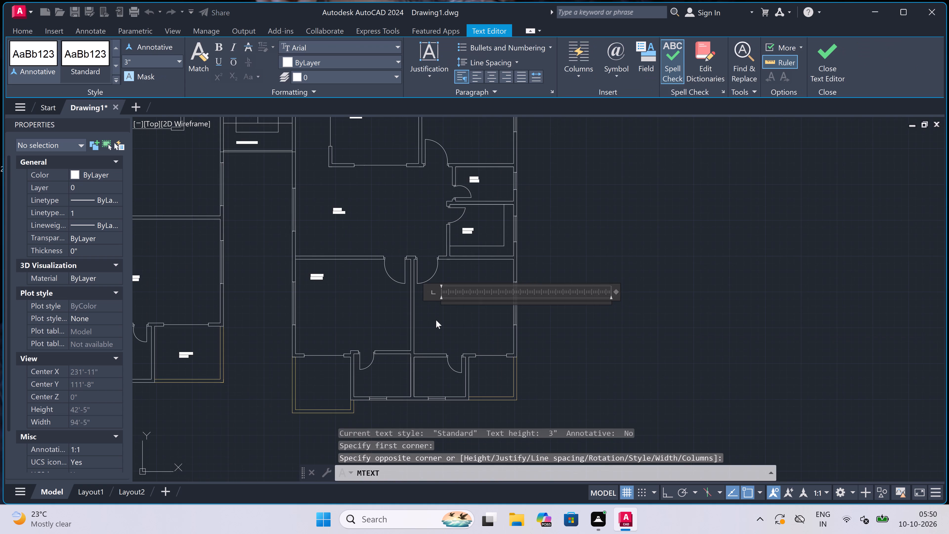
scroll(436, 318, "up", 3)
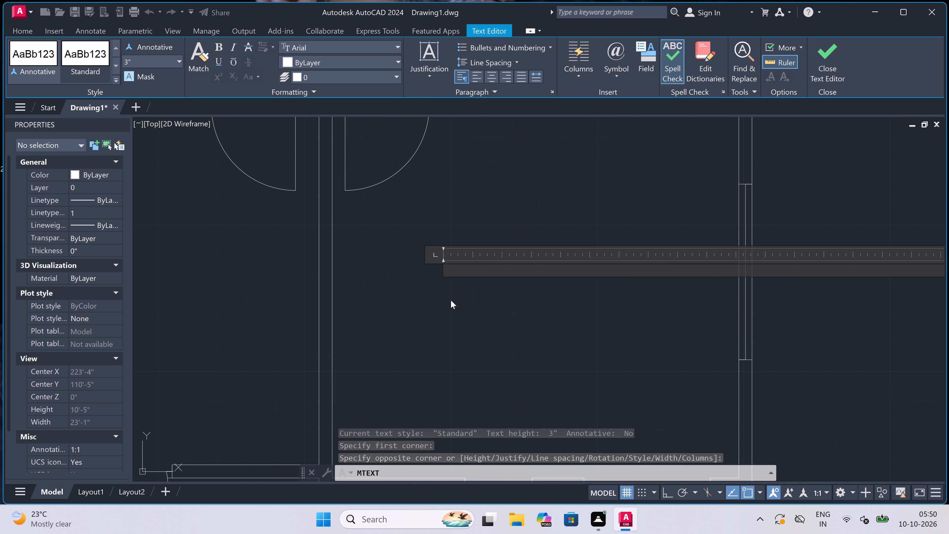
type("BEDR")
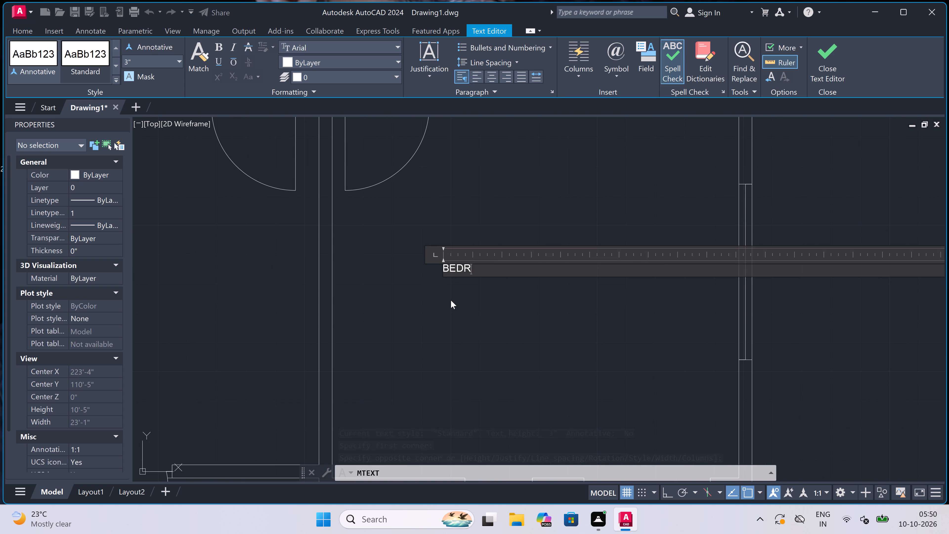
type("OOM")
key("Return")
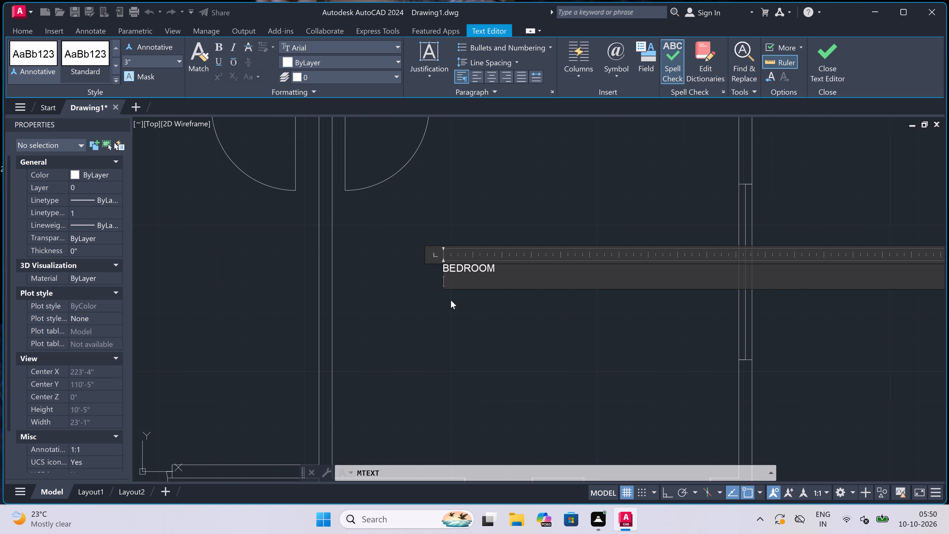
type("11")
key("apostrophe")
key("2")
key("shift+quotedbl")
key("x")
type("11")
type("'0\"")
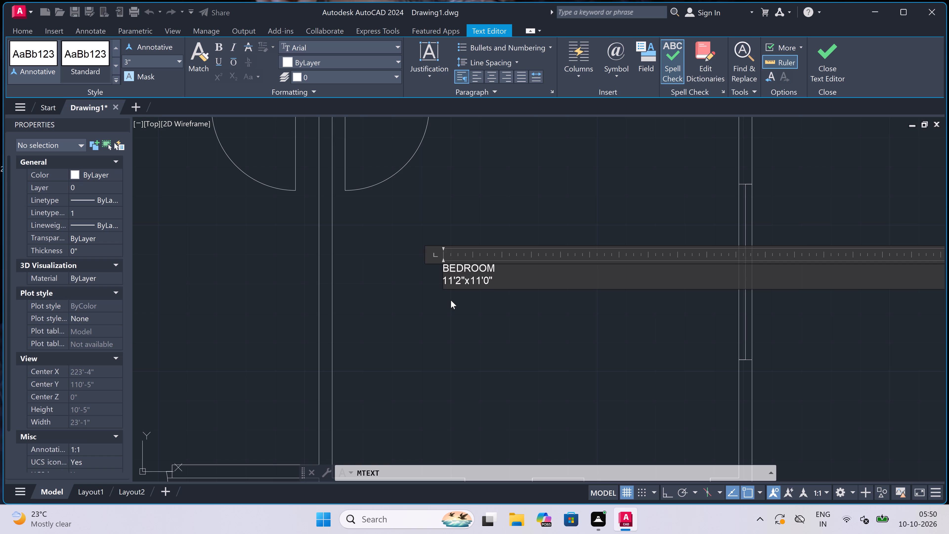
left_click(450, 300)
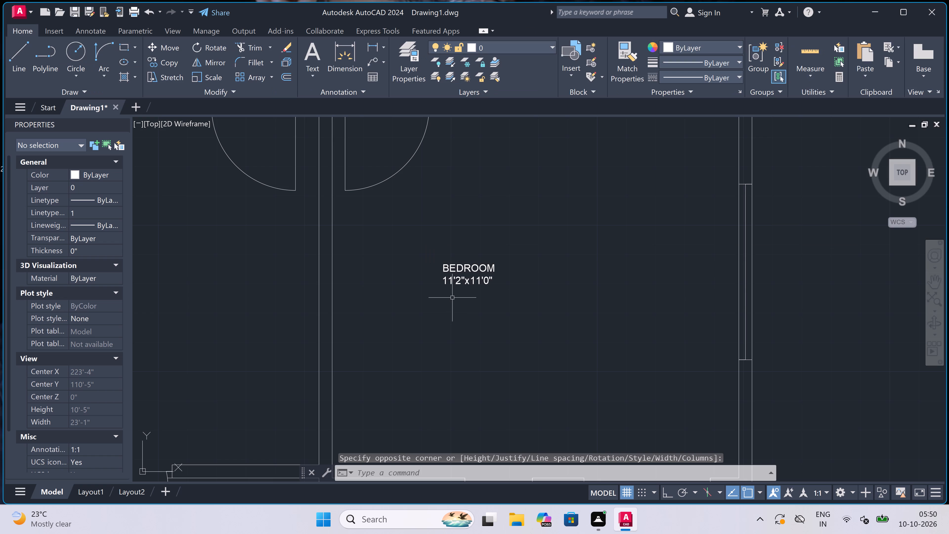
Add a multiline text label in the corner space below the 11'2"x11'0" bedroom, reading VERANDAH / 5'2"x5'0".
scroll(474, 265, "down", 4)
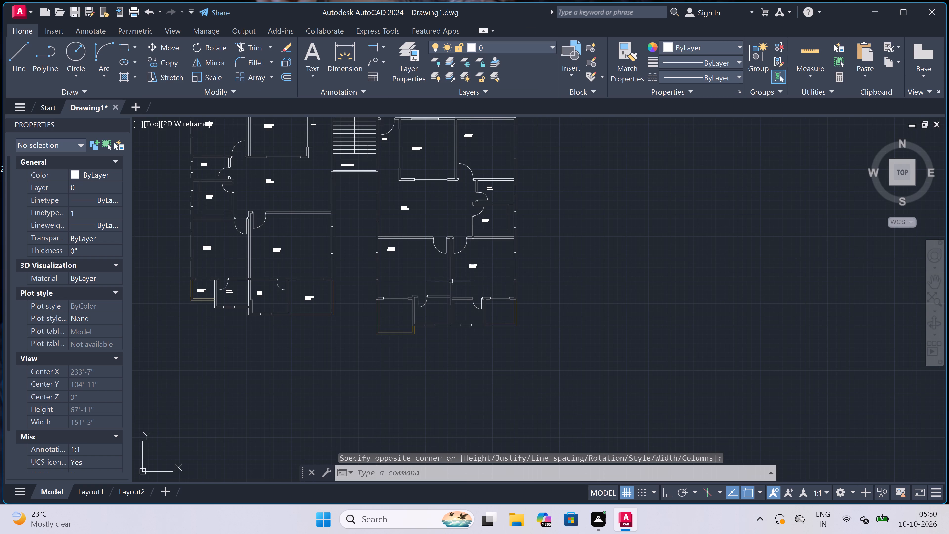
scroll(492, 314, "up", 4)
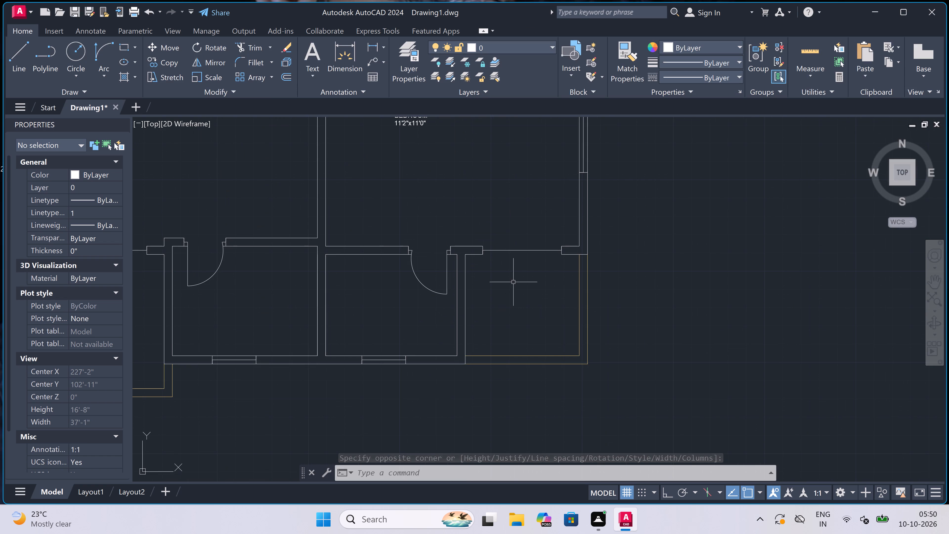
key("space")
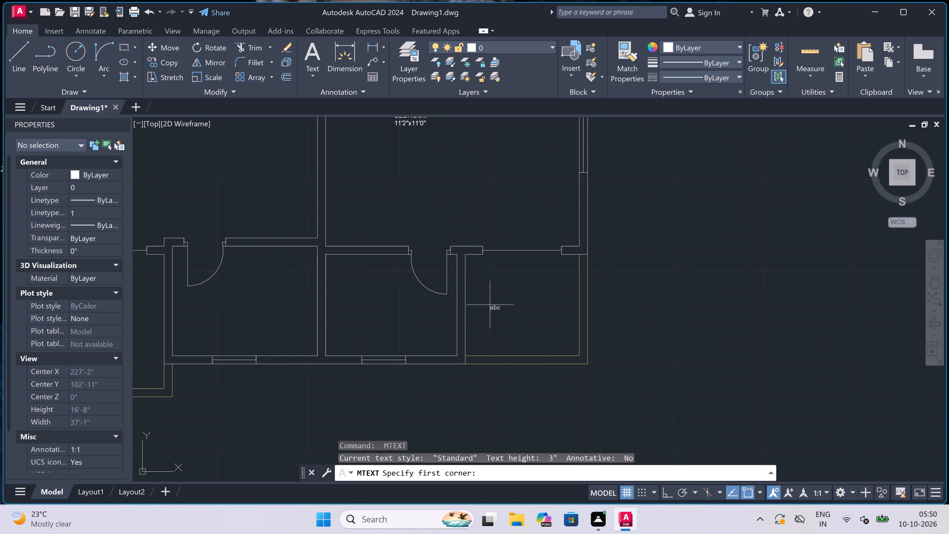
left_click(480, 298)
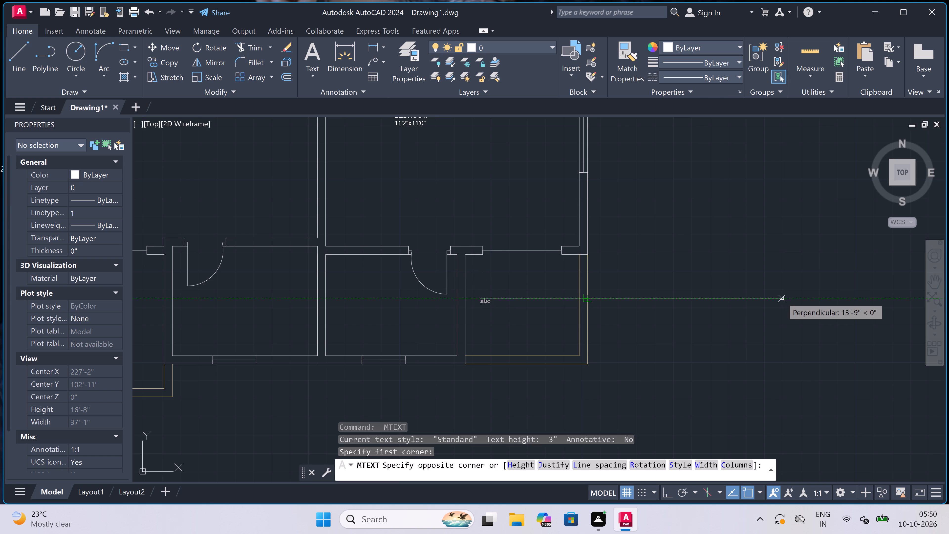
left_click(782, 298)
scroll(567, 305, "up", 2)
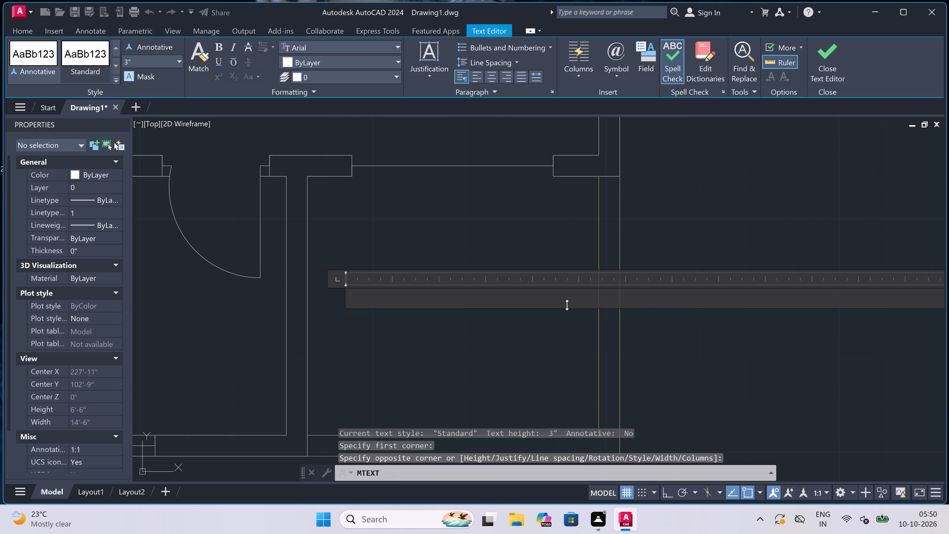
type("VERAND")
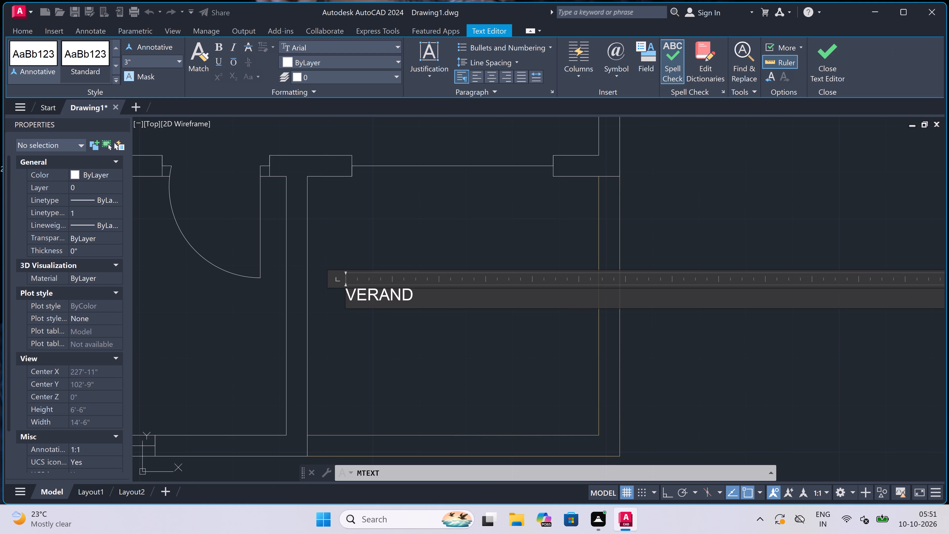
key("a")
key("h")
key("Return")
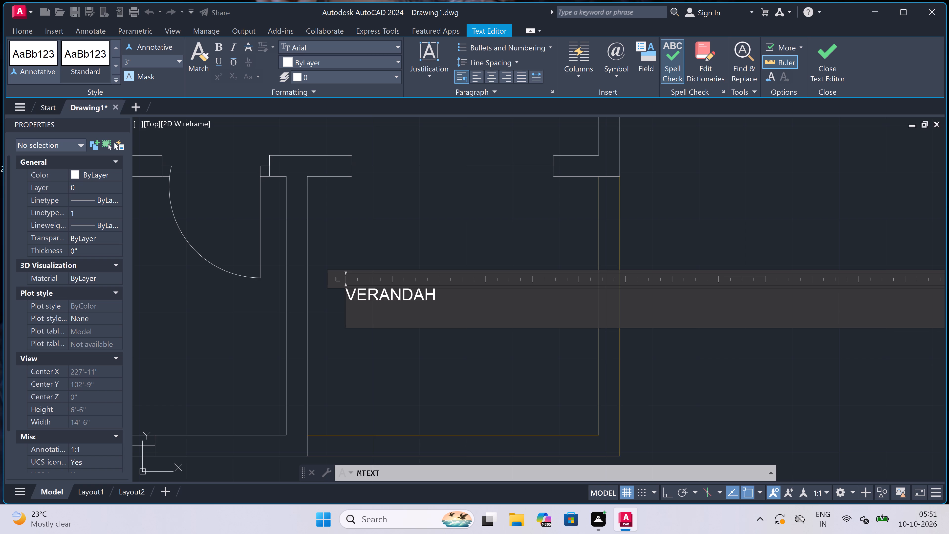
type("5'2")
type("\"x")
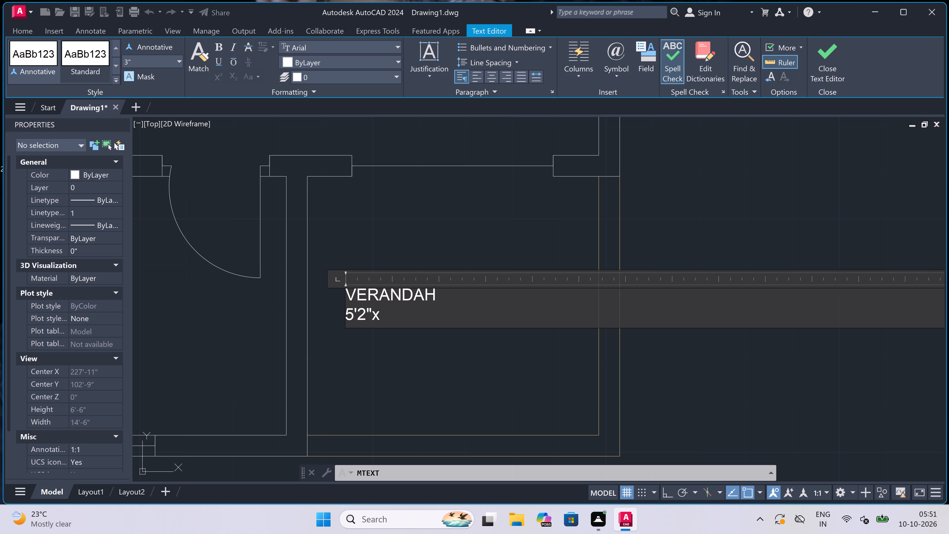
type("5'0\"")
left_click(401, 370)
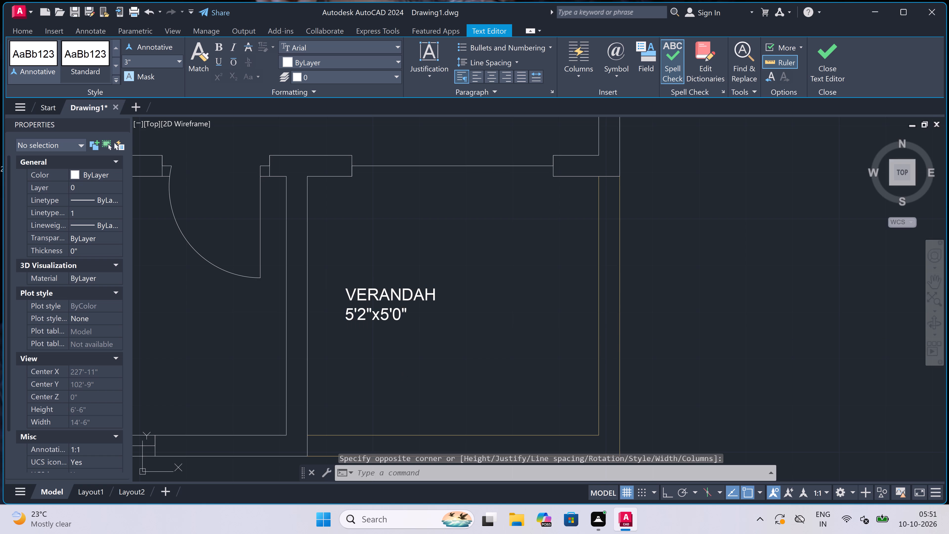
Add a multiline text label in the small room between that verandah and the neighbouring small room, reading TOILET / 6'0"x4'7".
scroll(402, 310, "down", 5)
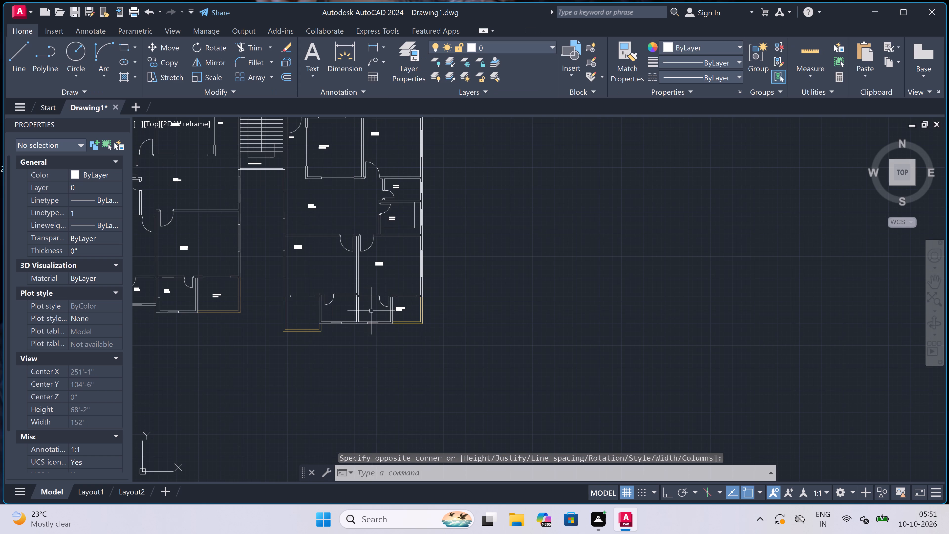
scroll(371, 311, "up", 4)
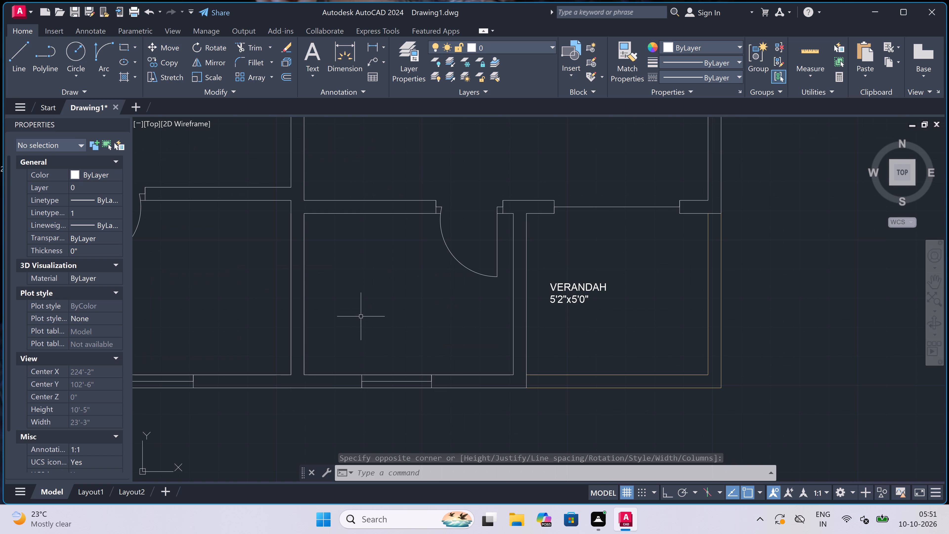
key("space")
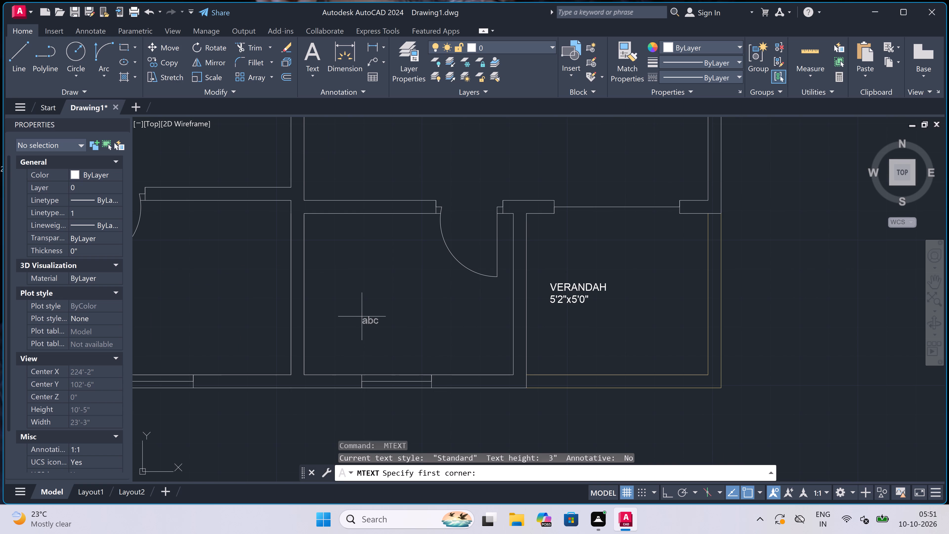
left_click(395, 317)
left_click(745, 351)
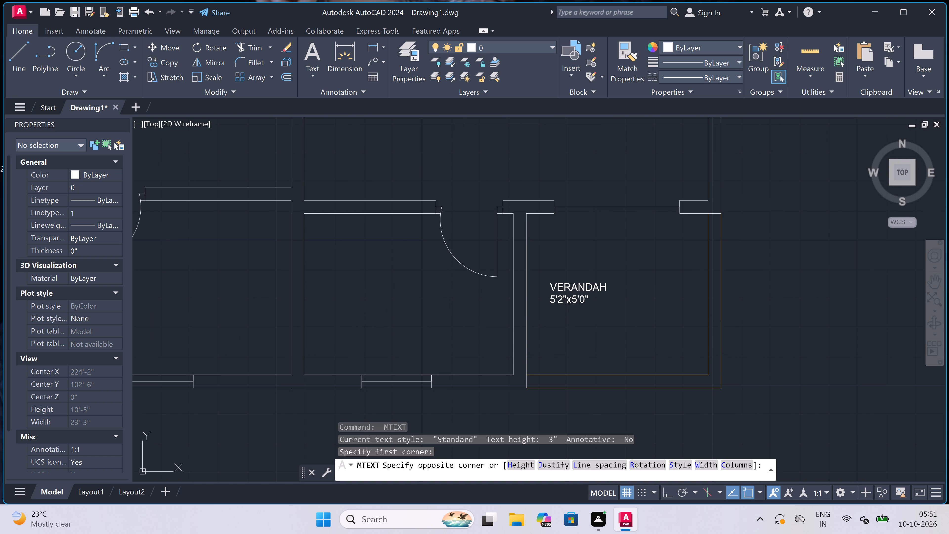
scroll(538, 360, "up", 2)
scroll(440, 357, "down", 3)
scroll(395, 335, "up", 3)
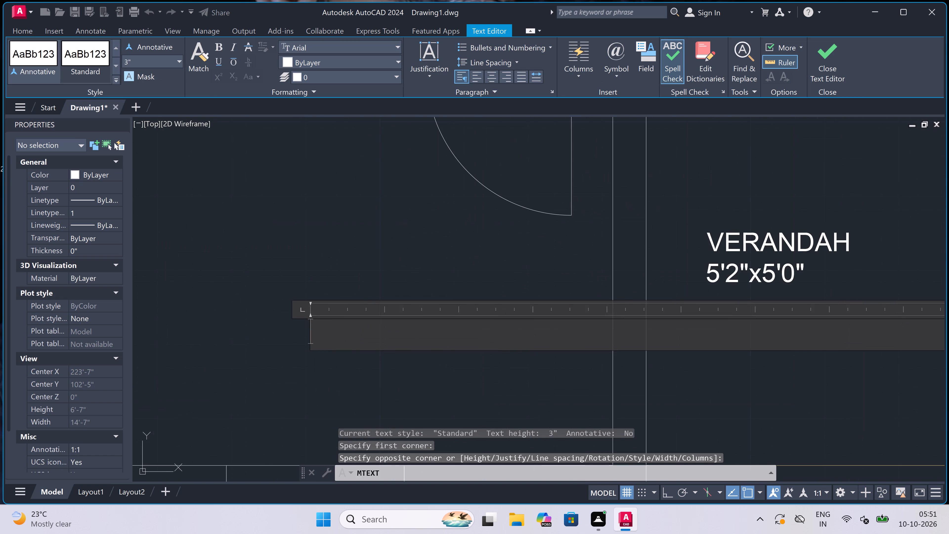
scroll(383, 363, "down", 1)
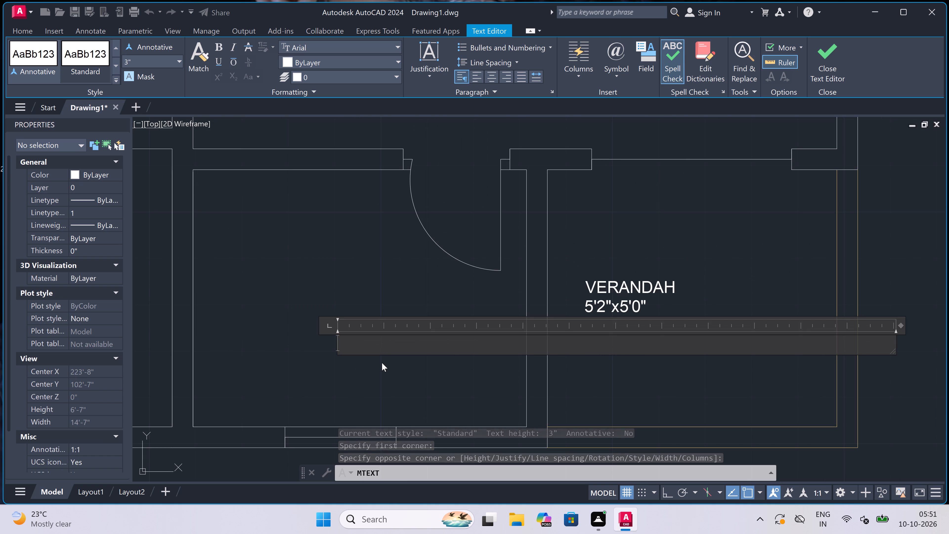
type("TOILET")
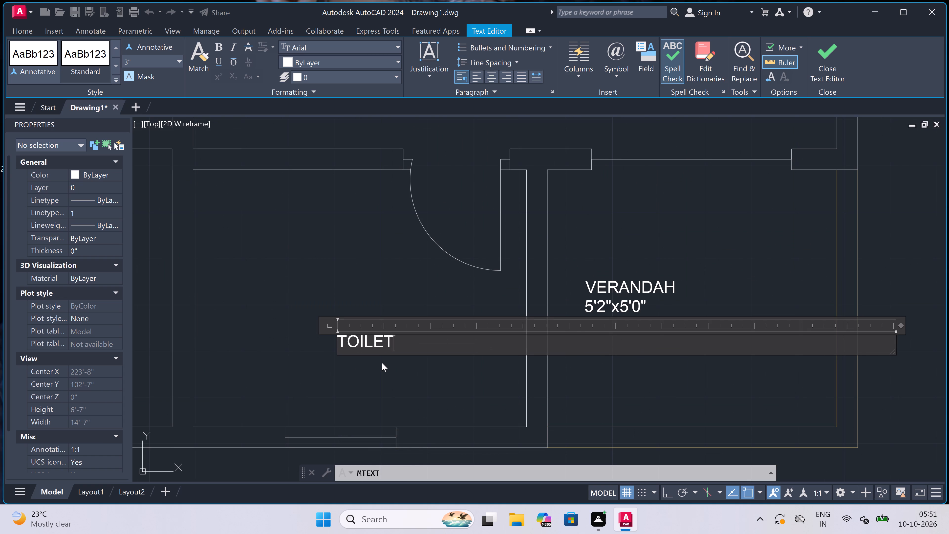
key("Return")
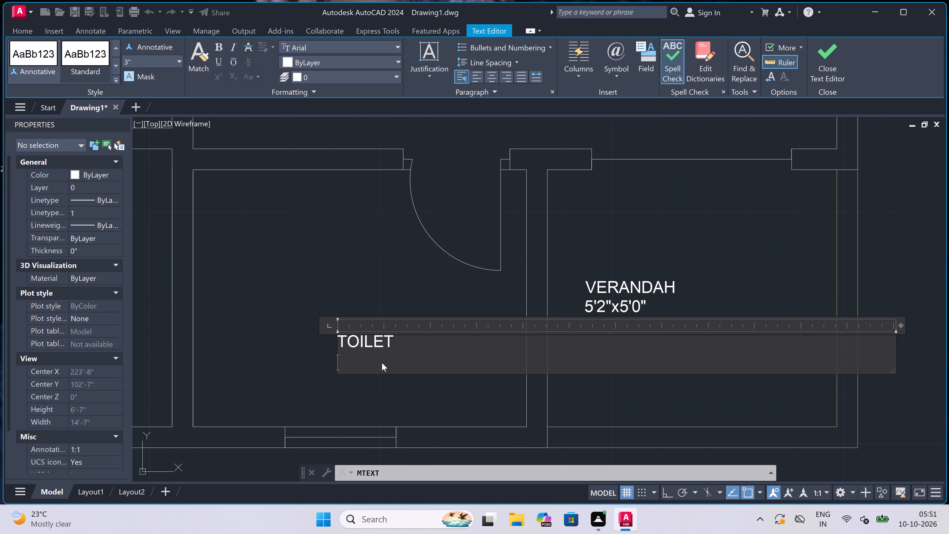
type("6'0")
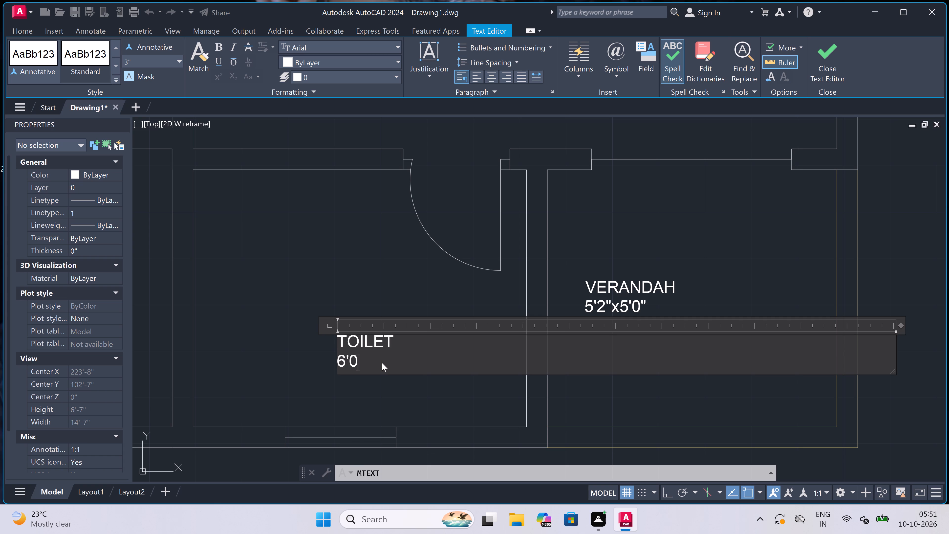
key("shift+quotedbl")
key("x")
key("4")
type("'7")
key("shift+quotedbl")
left_click(375, 383)
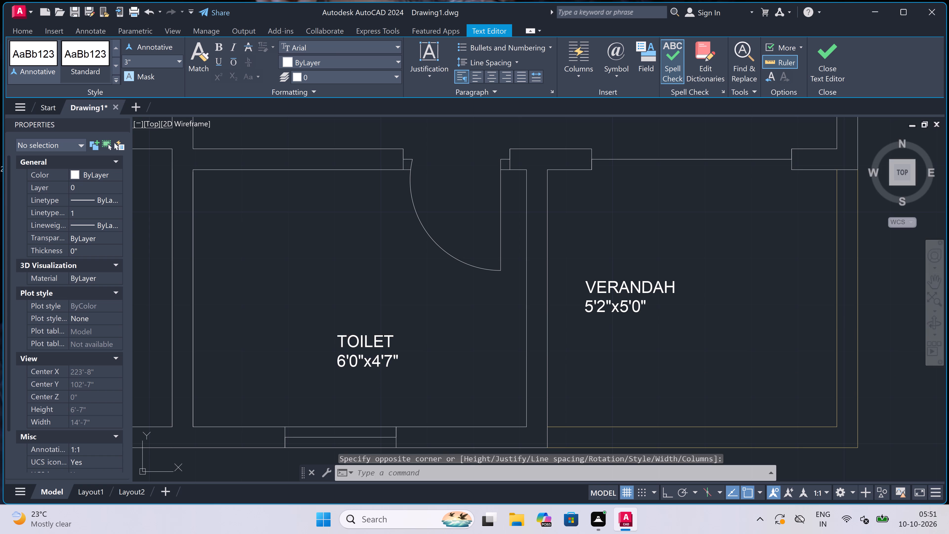
Add a multiline text label in the small room beside the 6'0"x4'7" toilet, reading TOILET / 7'0"x5'0".
scroll(415, 345, "down", 6)
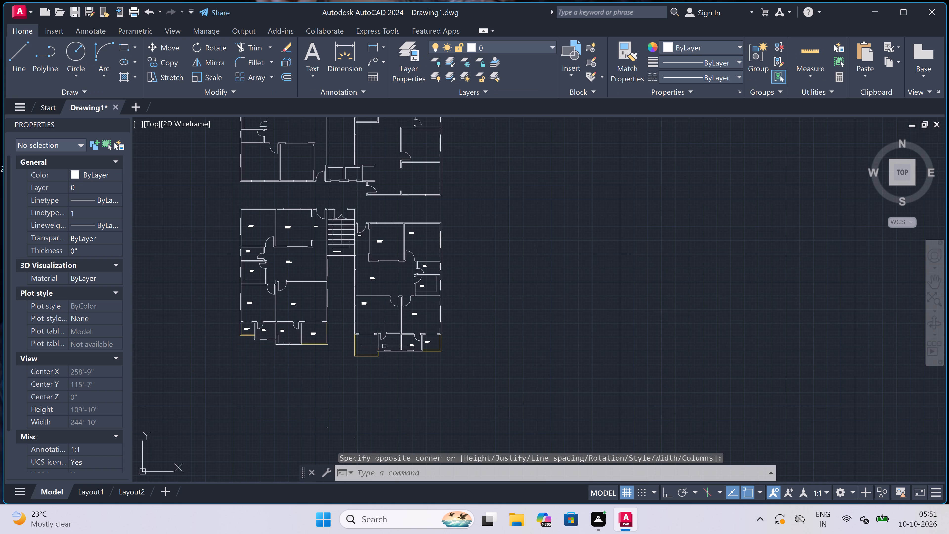
scroll(382, 344, "up", 6)
key("space")
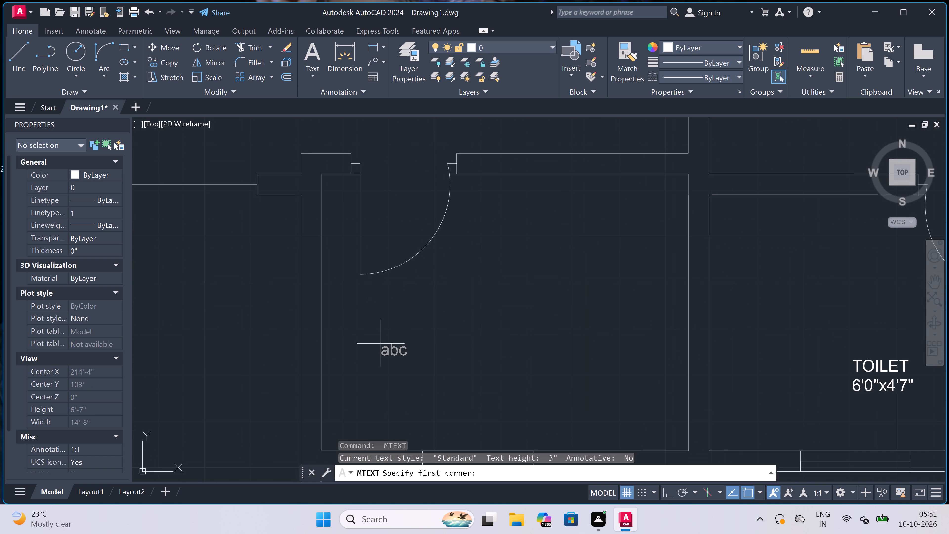
left_click(340, 375)
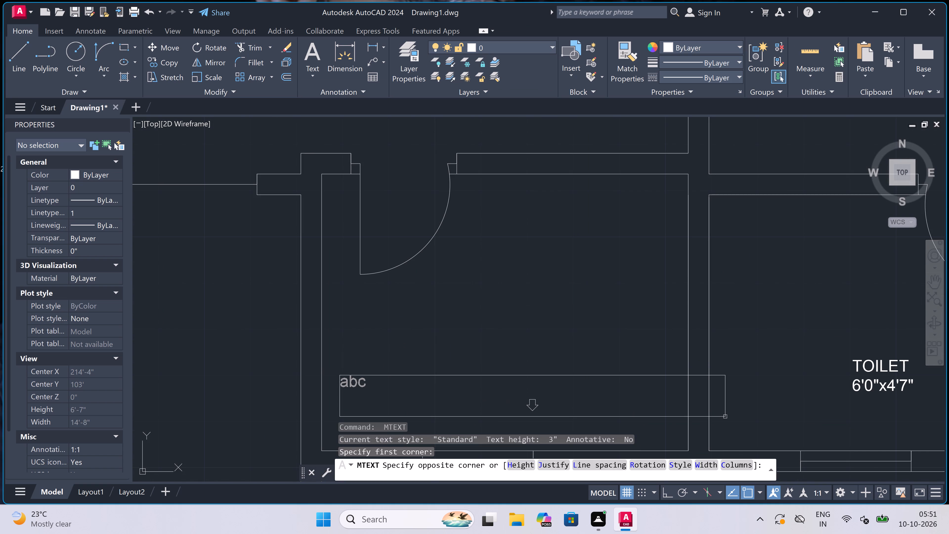
left_click(719, 397)
scroll(648, 305, "down", 3)
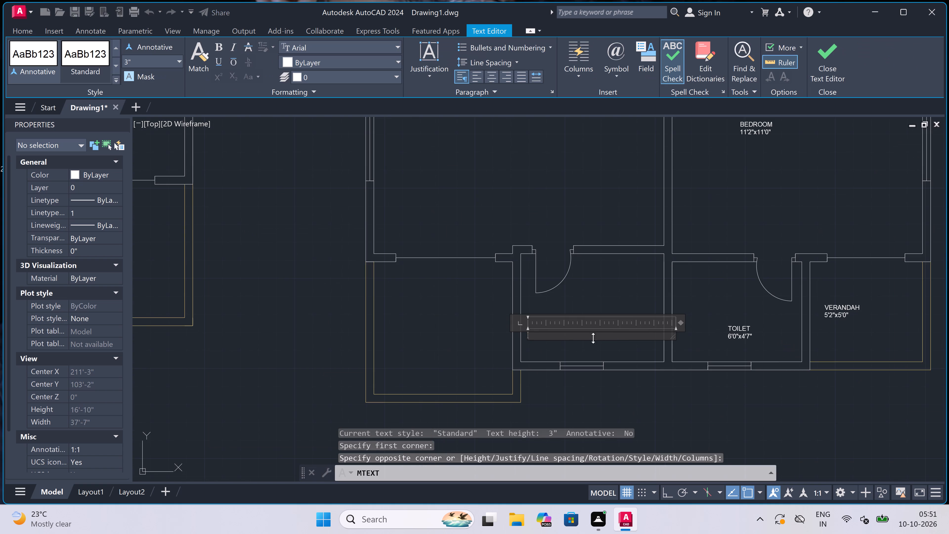
scroll(582, 339, "up", 3)
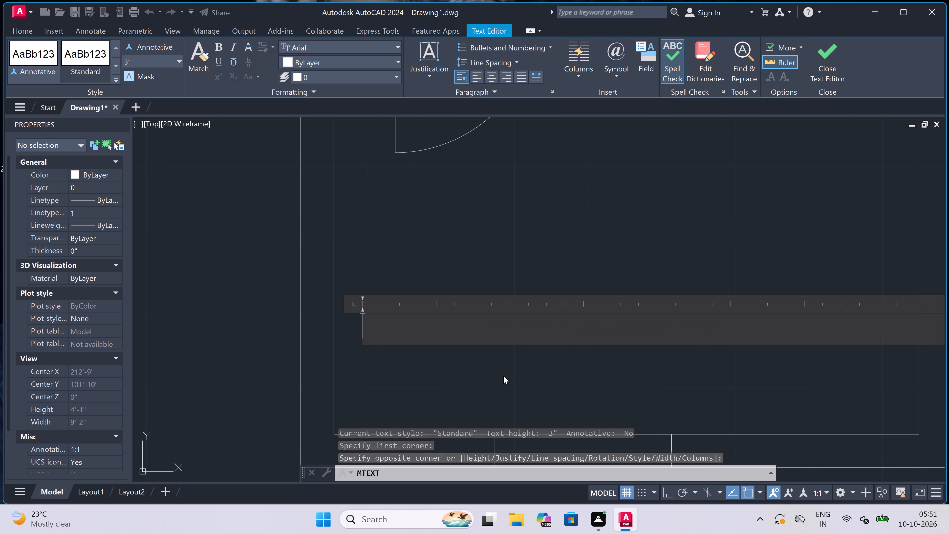
type("TOIL")
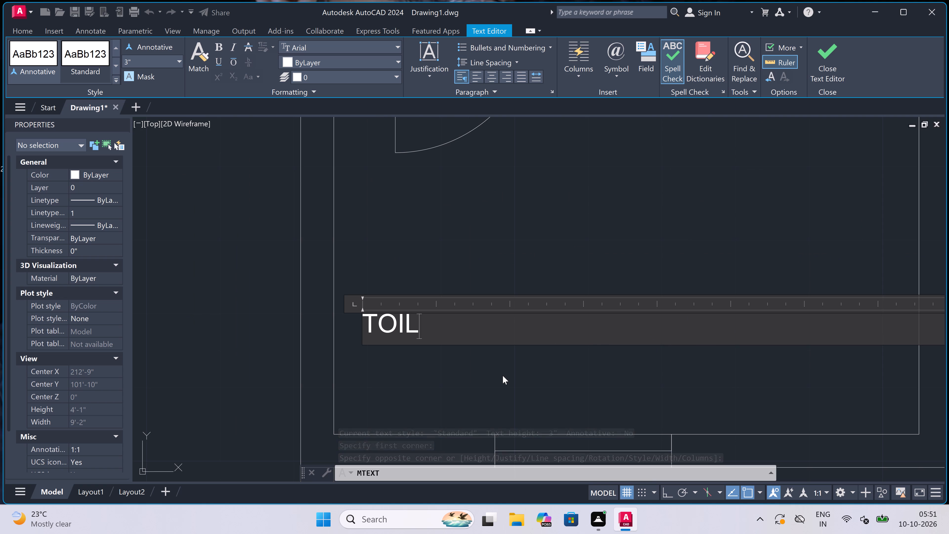
type("ET")
key("Return")
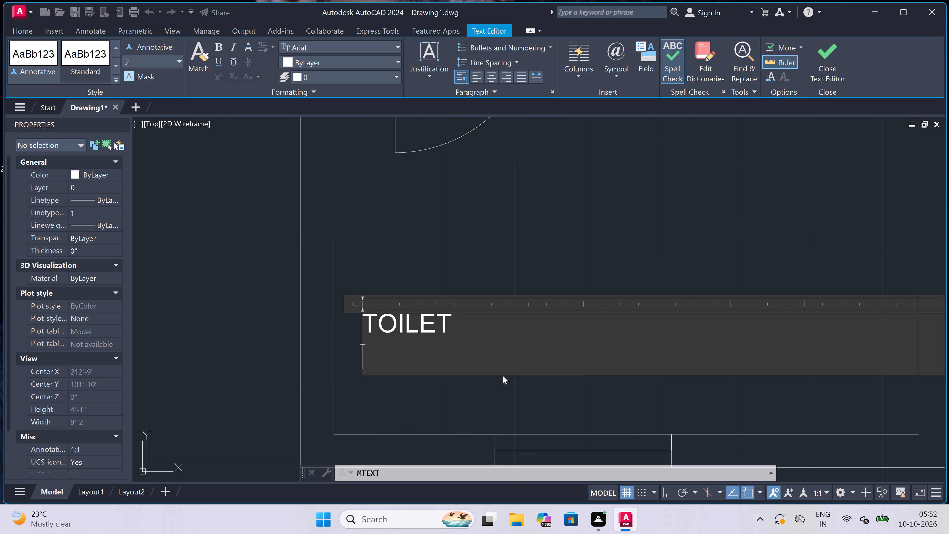
type("7'0")
type("\"x")
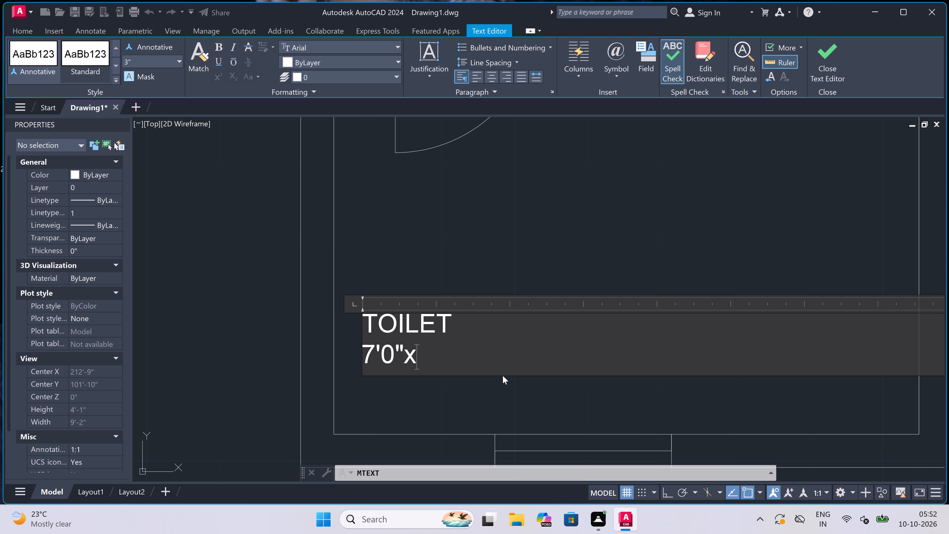
type("5'0\"")
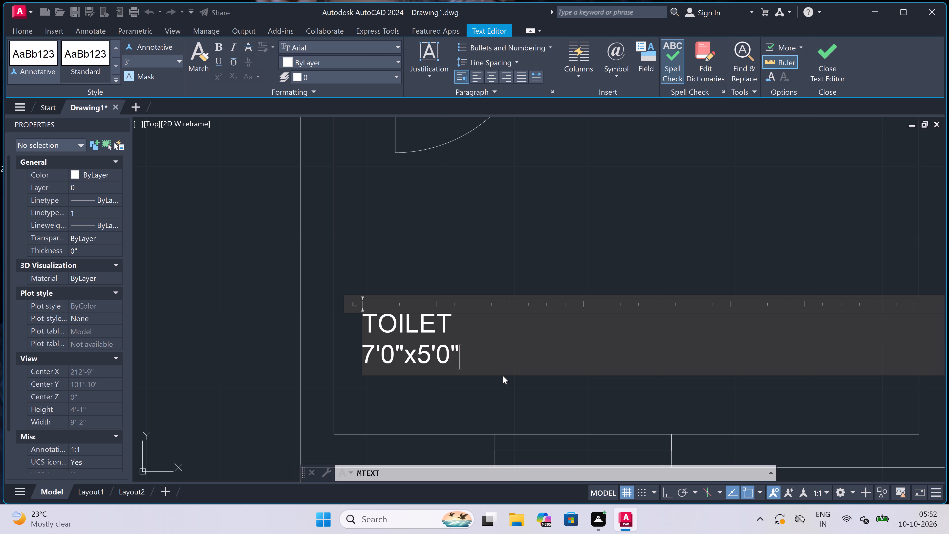
left_click(340, 248)
Add a multiline text label in the projecting corner space beside the 7'0"x5'0" toilet, reading VERANDAH / 6'5"x6'6".
scroll(413, 310, "down", 5)
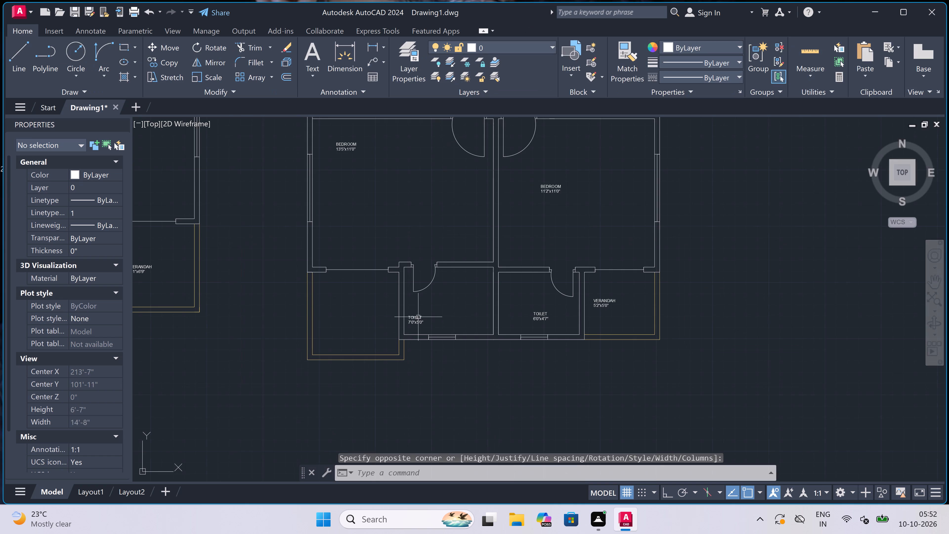
scroll(298, 291, "up", 2)
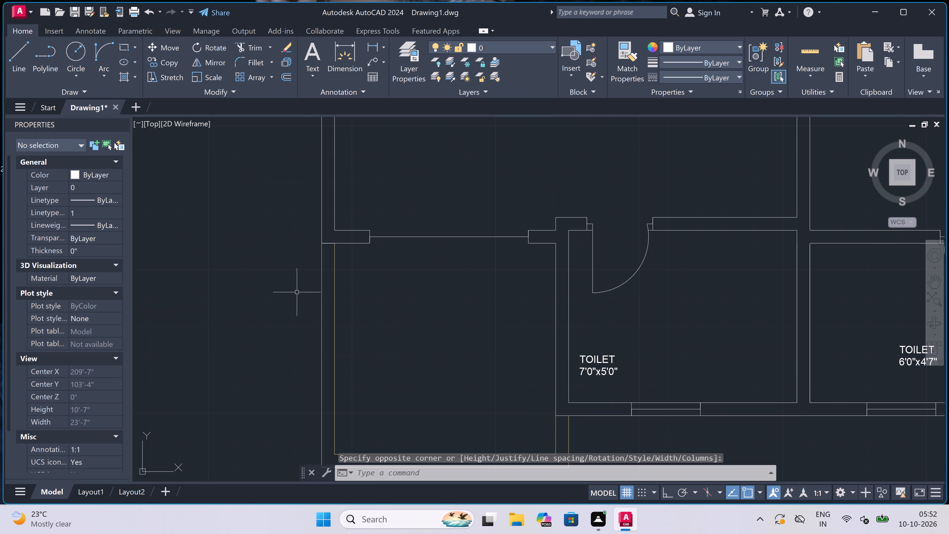
key("space")
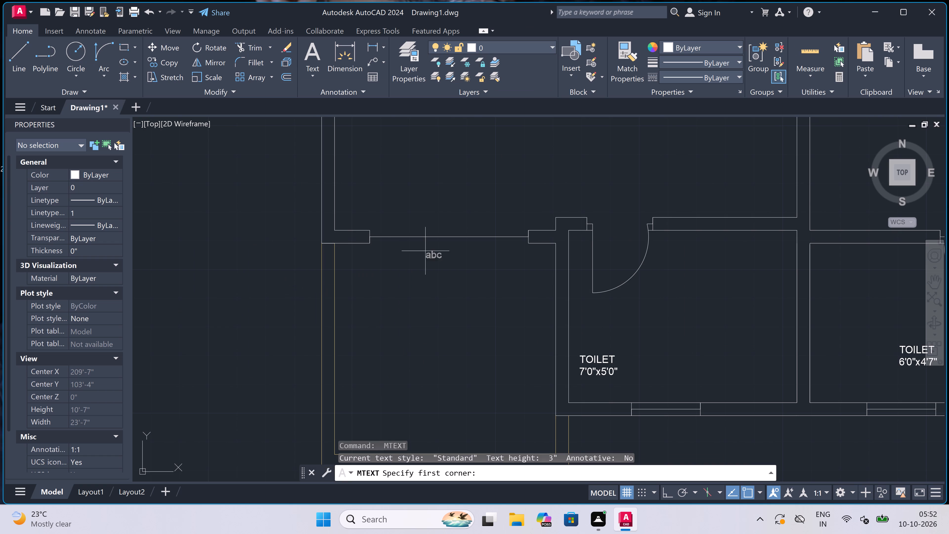
scroll(508, 250, "down", 2)
scroll(512, 288, "up", 2)
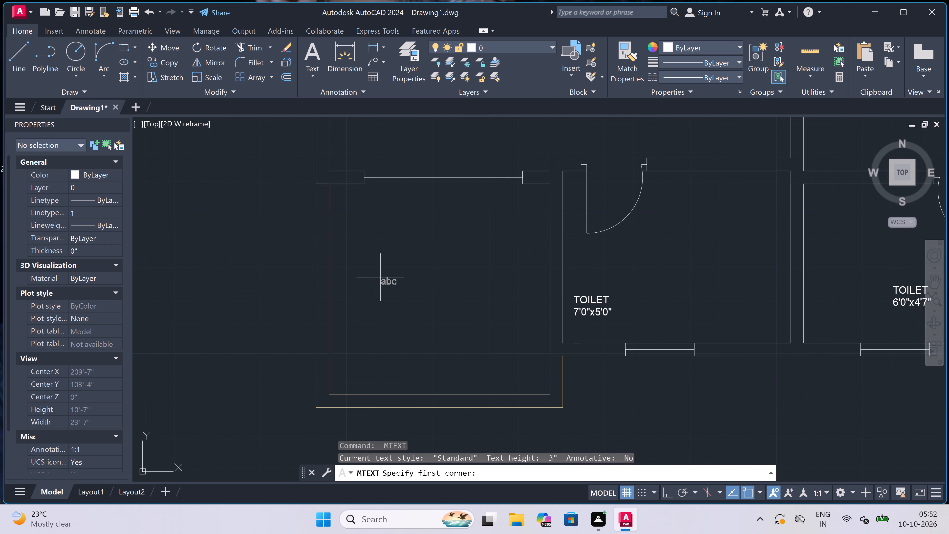
left_click(353, 286)
left_click(781, 288)
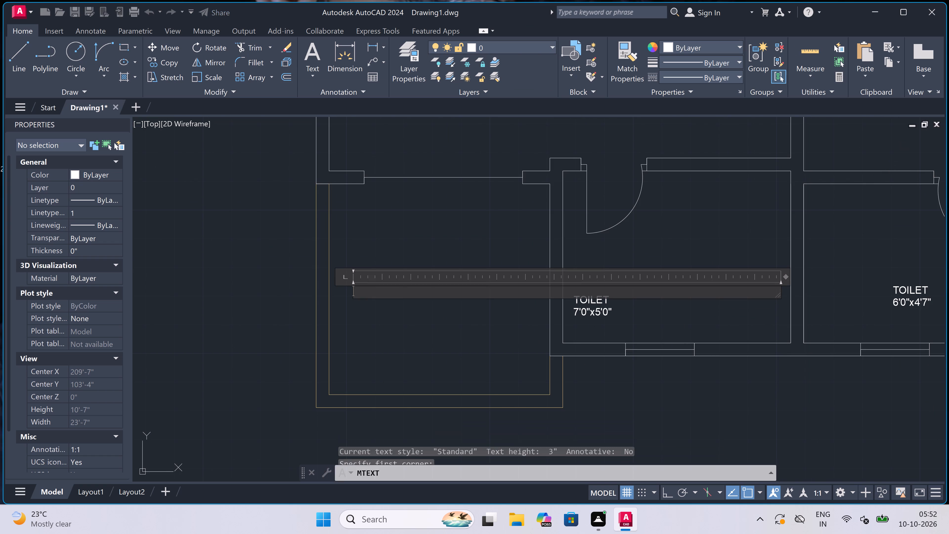
type("VERANDA")
key("h")
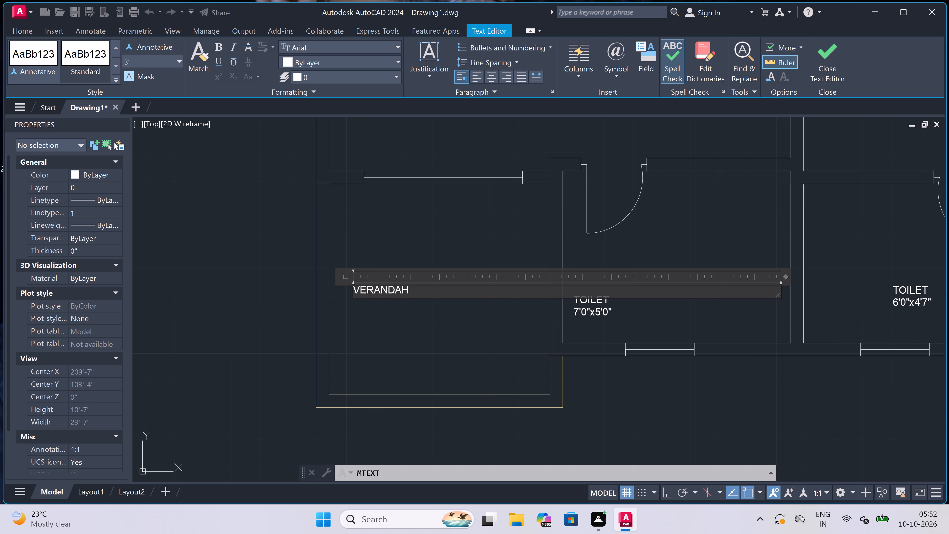
key("Return")
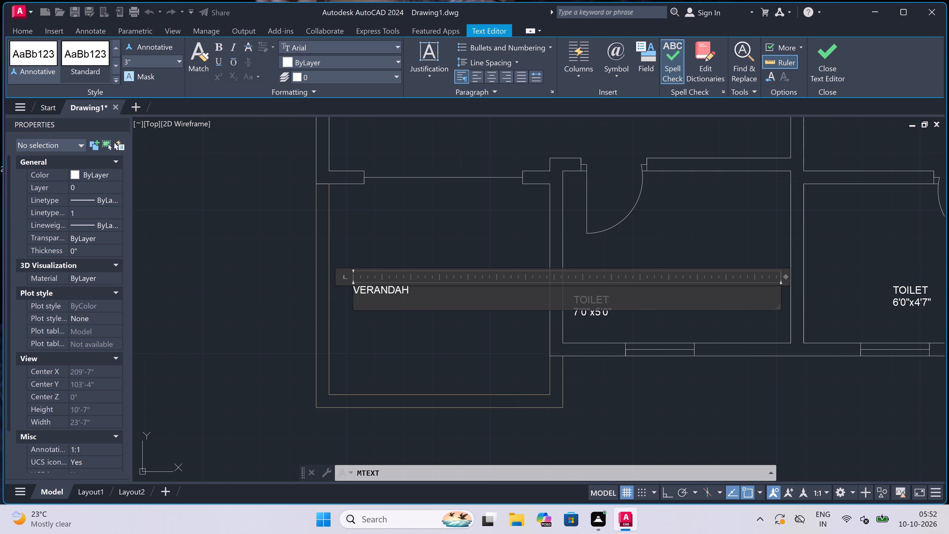
type("6'5")
key("shift+quotedbl")
key("x")
type("6'6")
key("shift+quotedbl")
left_click(412, 326)
Add a multiline text label reading FOYER just inside the entrance door of the upper-right unit, next to the lifts.
scroll(410, 326, "down", 3)
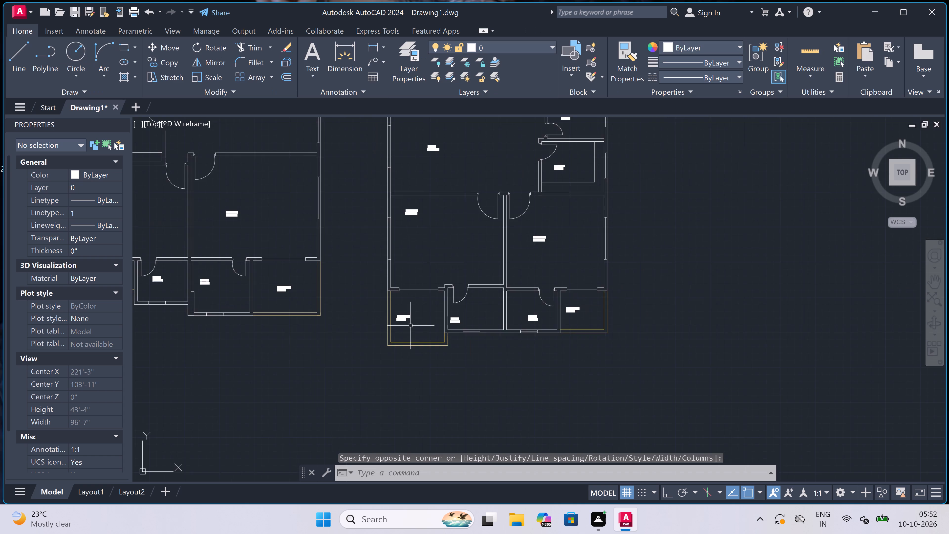
scroll(410, 326, "down", 4)
scroll(417, 257, "up", 2)
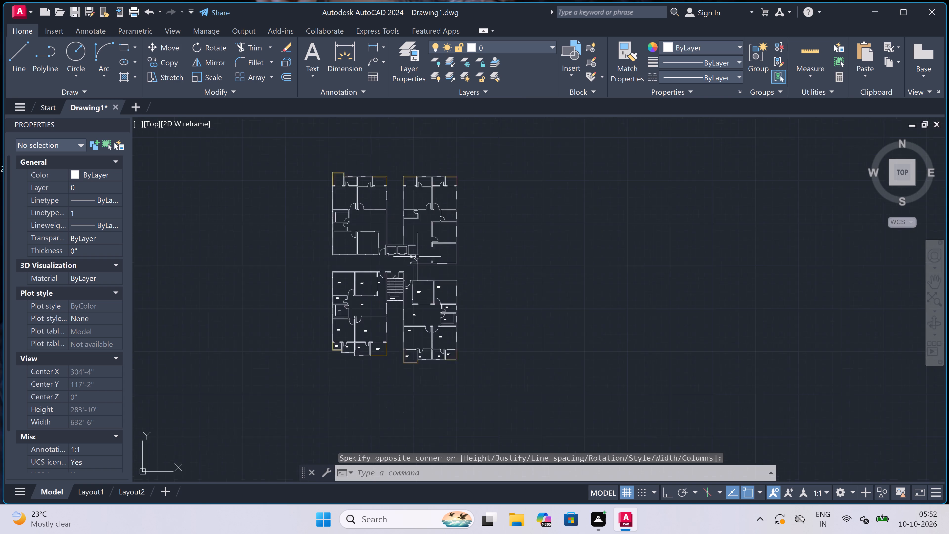
scroll(417, 257, "up", 2)
scroll(419, 257, "down", 3)
scroll(422, 253, "up", 3)
key("space")
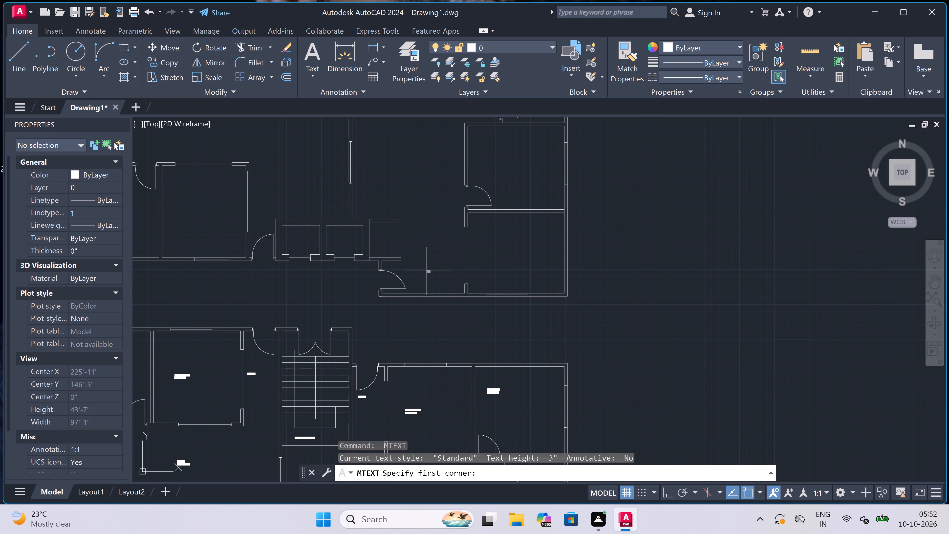
scroll(430, 278, "up", 2)
scroll(385, 271, "up", 2)
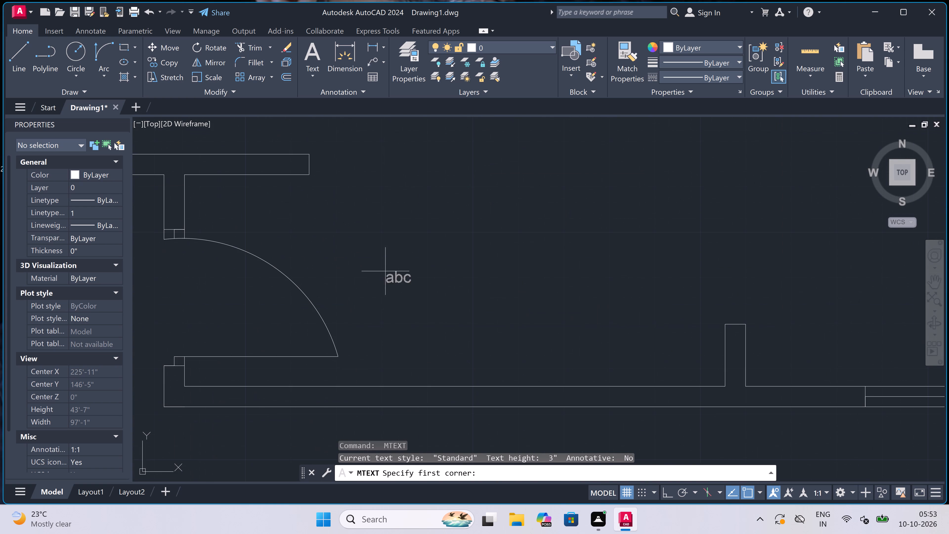
left_click(361, 274)
left_click(730, 284)
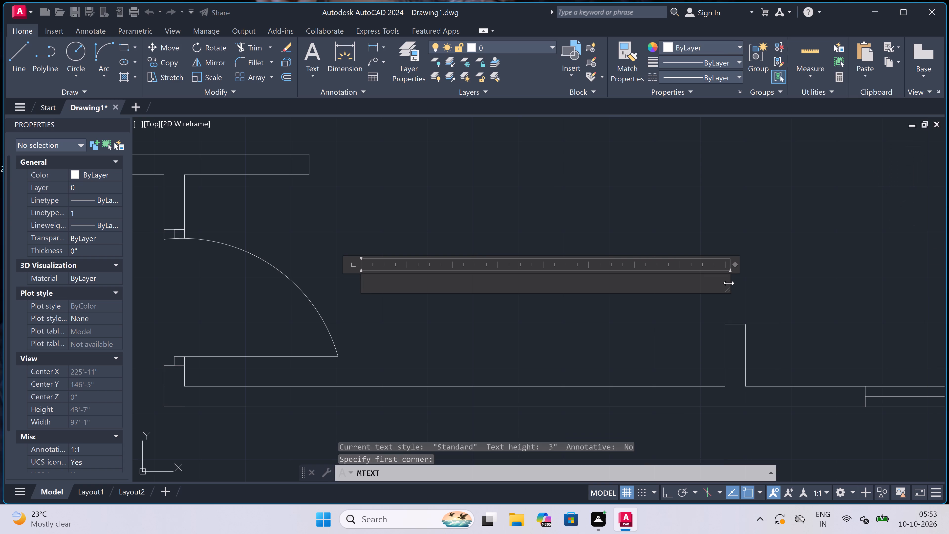
key("f")
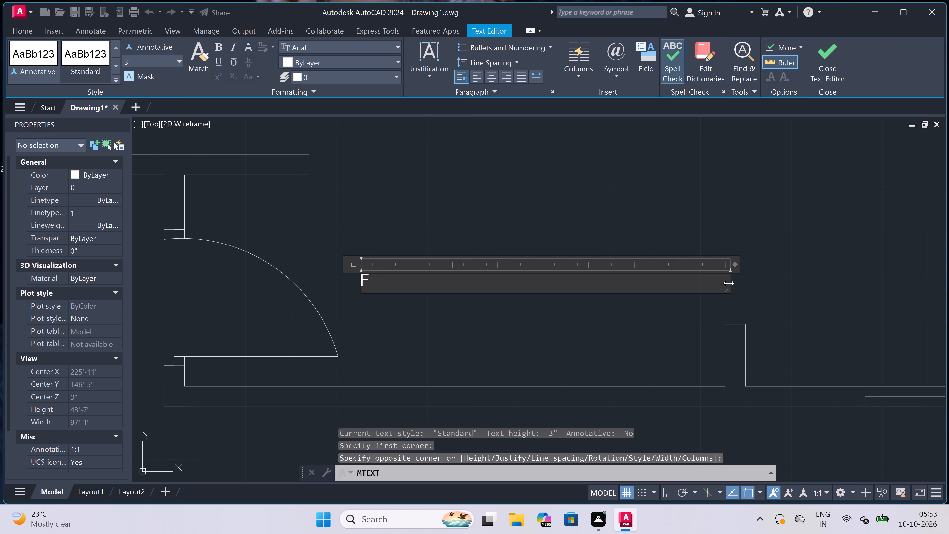
key("o")
type("YER")
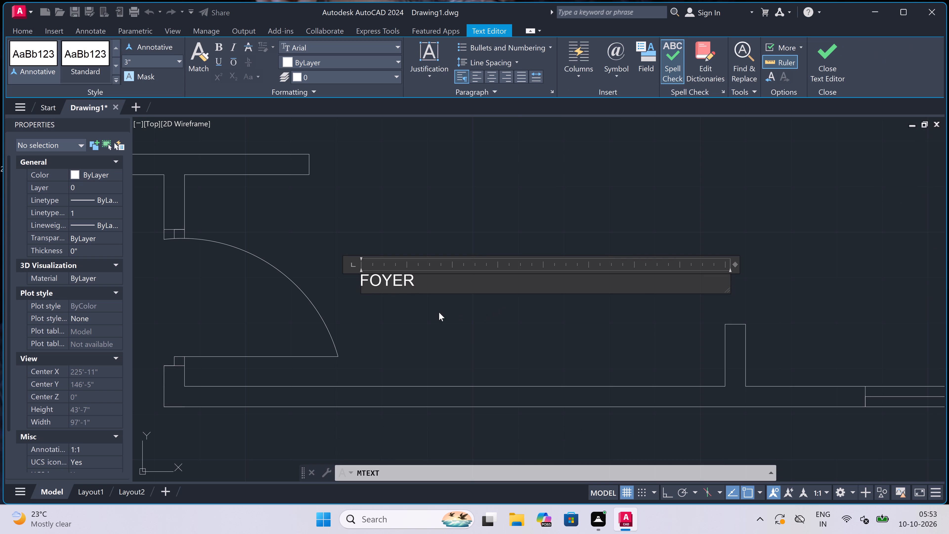
left_click(429, 314)
Add a multiline text label in the corner room across from the foyer of the upper-right unit, reading LIVING HALL / 117"x10'0".
scroll(400, 253, "down", 2)
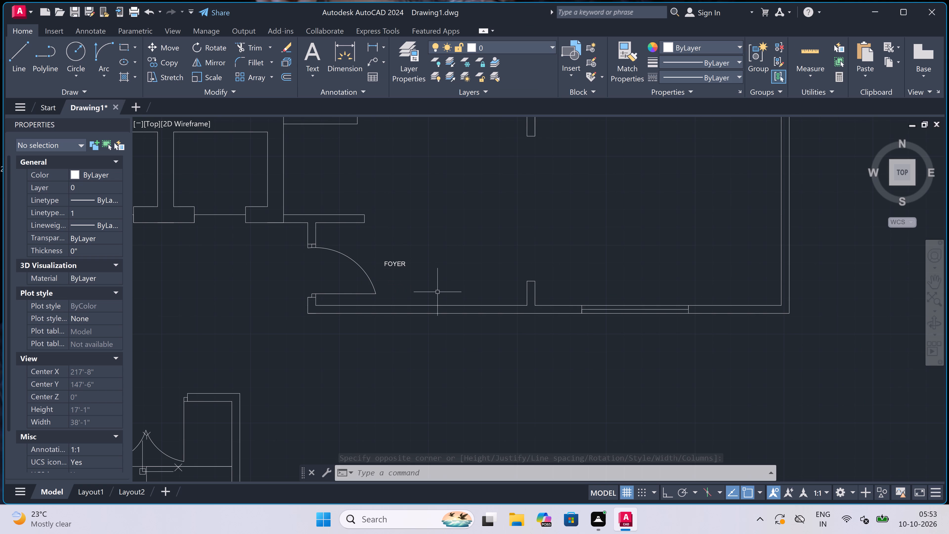
scroll(492, 301, "down", 3)
scroll(562, 263, "up", 2)
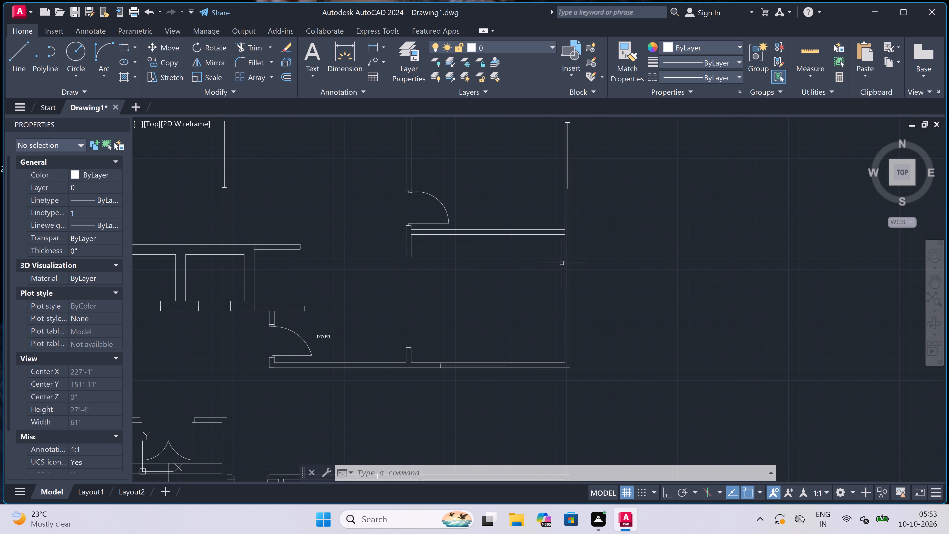
scroll(554, 264, "down", 2)
scroll(554, 217, "up", 2)
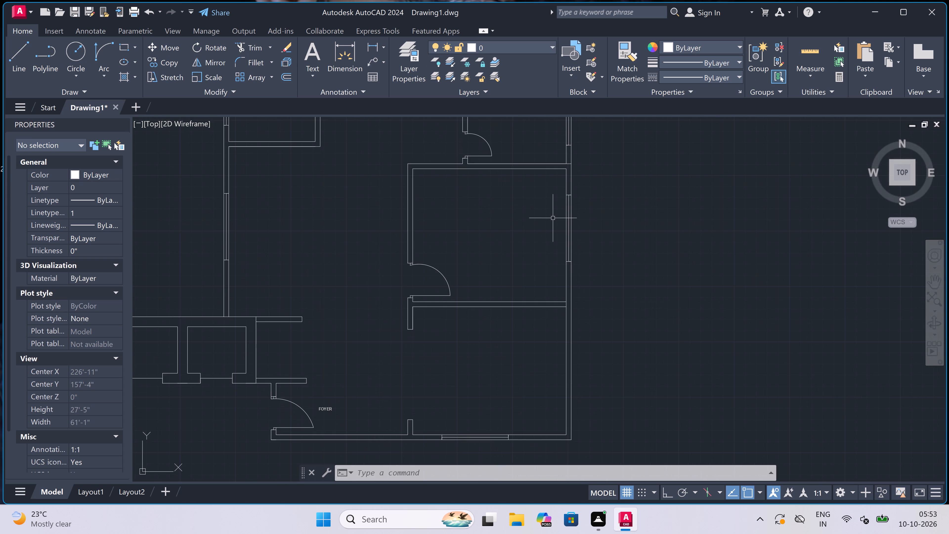
scroll(553, 218, "down", 2)
scroll(528, 277, "up", 3)
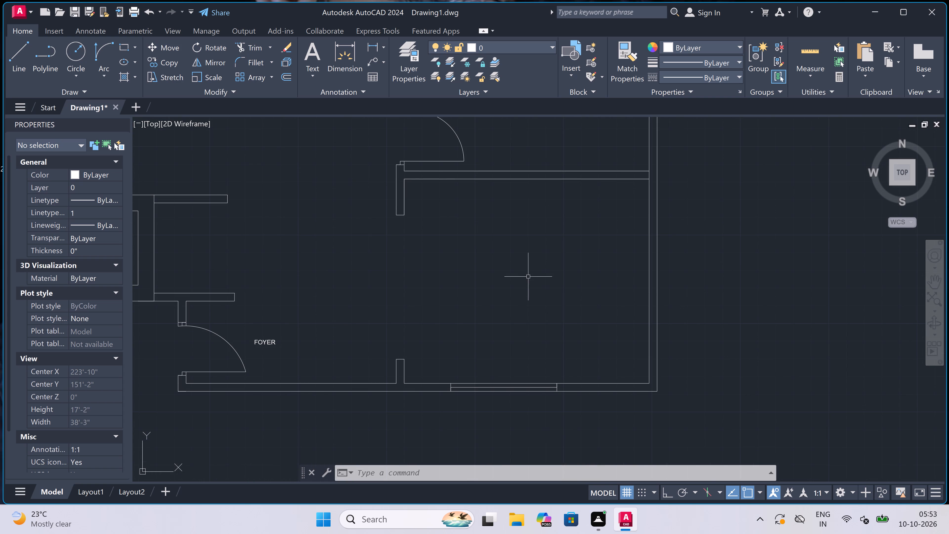
key("space")
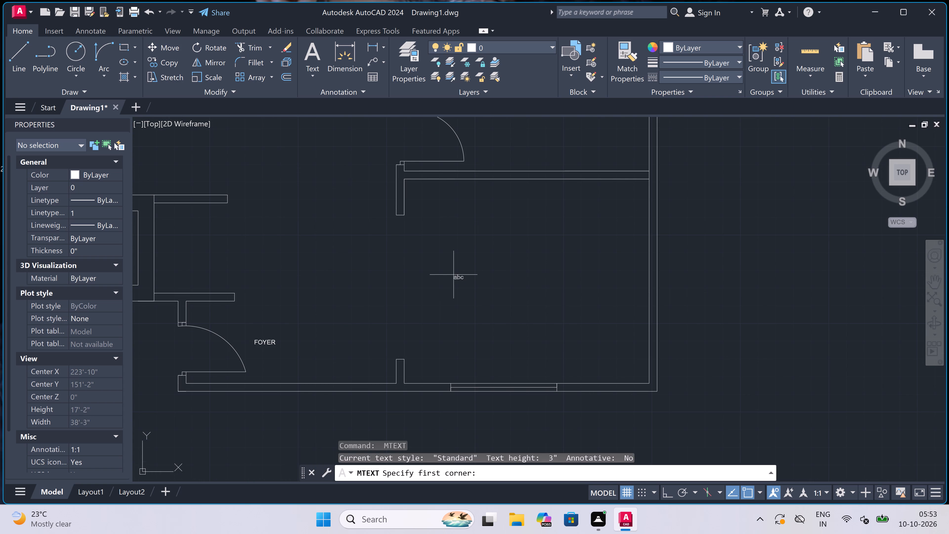
left_click(471, 278)
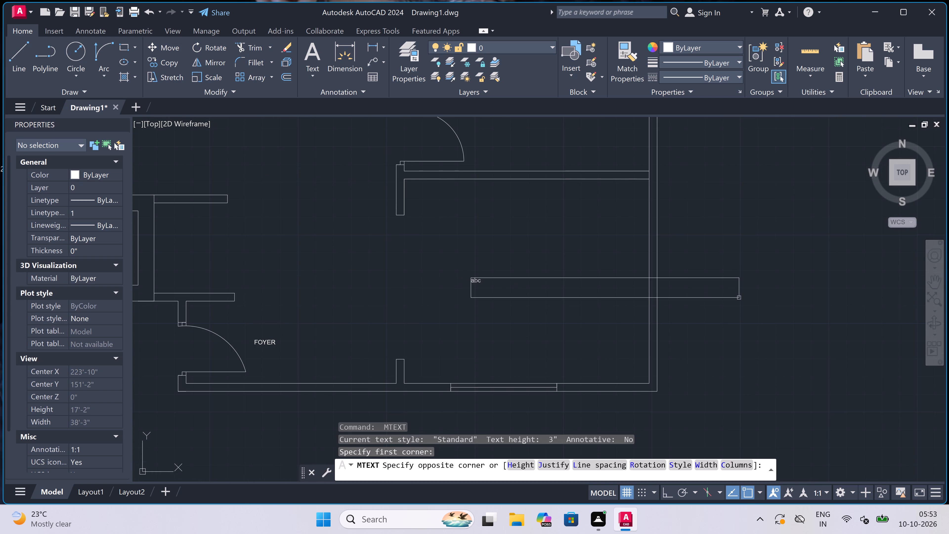
left_click(776, 281)
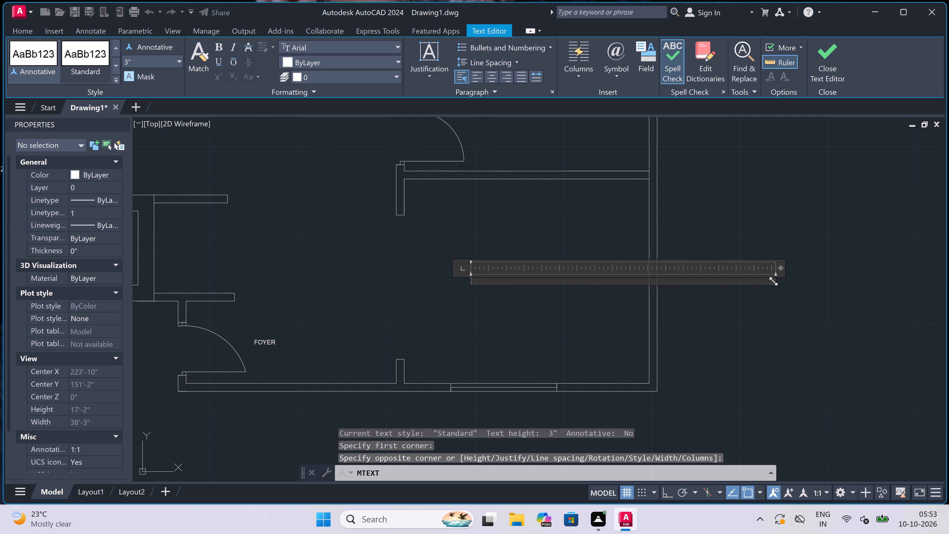
type("LO")
type("VING")
key("space")
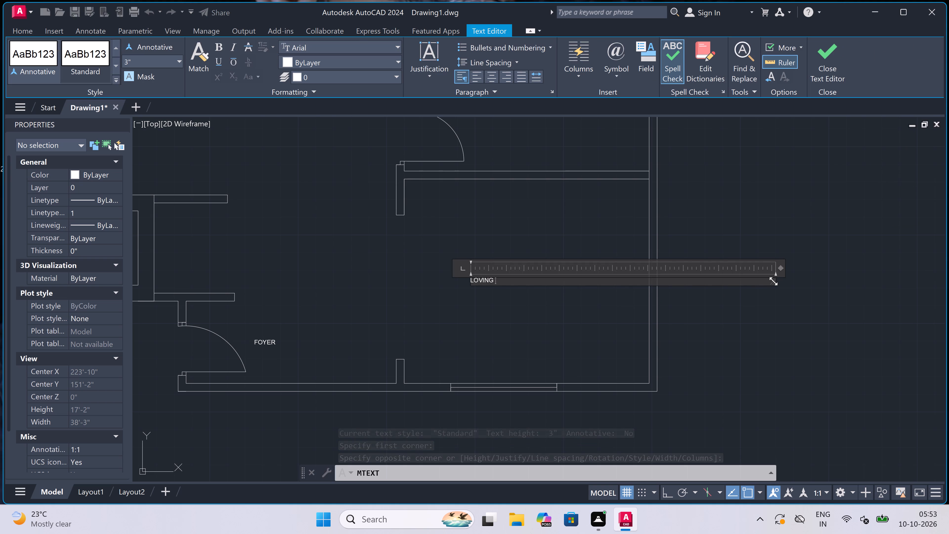
key("BackSpace")
key("BackSpace")
key("BackSpace")
key("BackSpace")
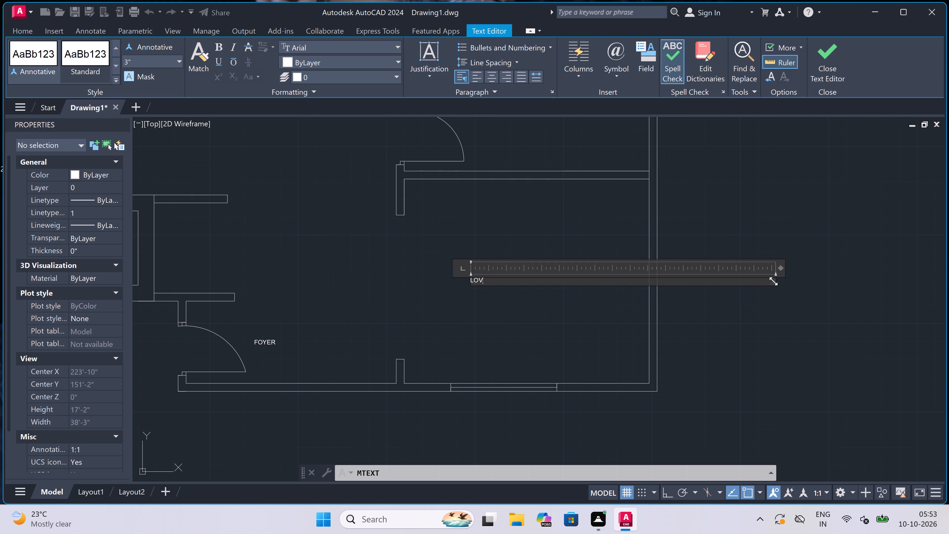
key("BackSpace")
key("BackSpace")
type("IVING HA")
type("LL'")
key("BackSpace")
key("Return")
type("11")
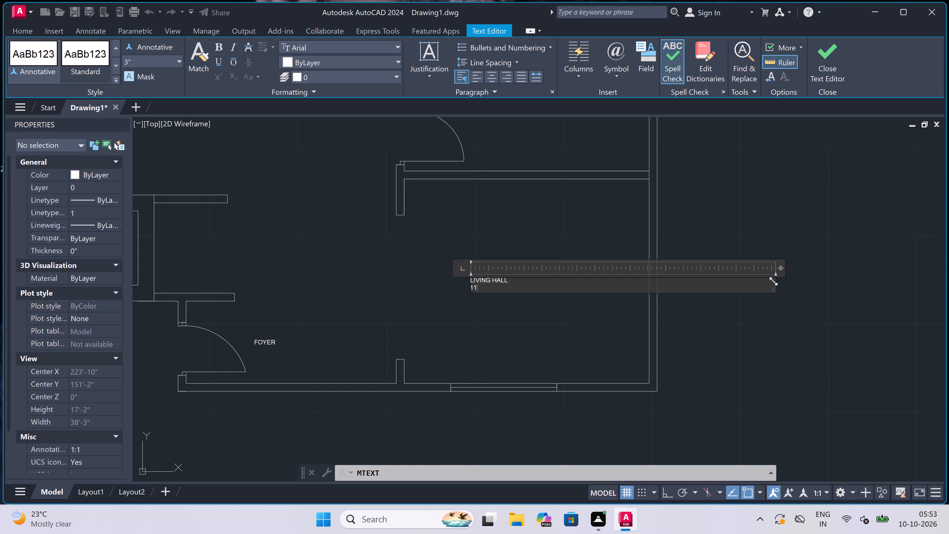
key("7")
type("\"x")
key("1")
type("0'0\"")
left_click(389, 273)
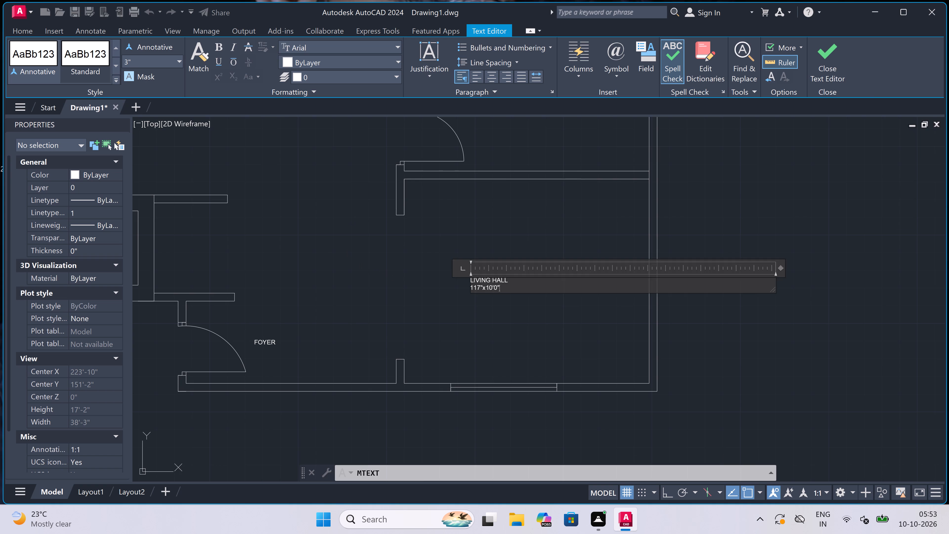
Add a multiline text label in the large open area just above the lifts in the upper-right unit, reading DINING / 13'2"x10'10".
scroll(400, 267, "down", 4)
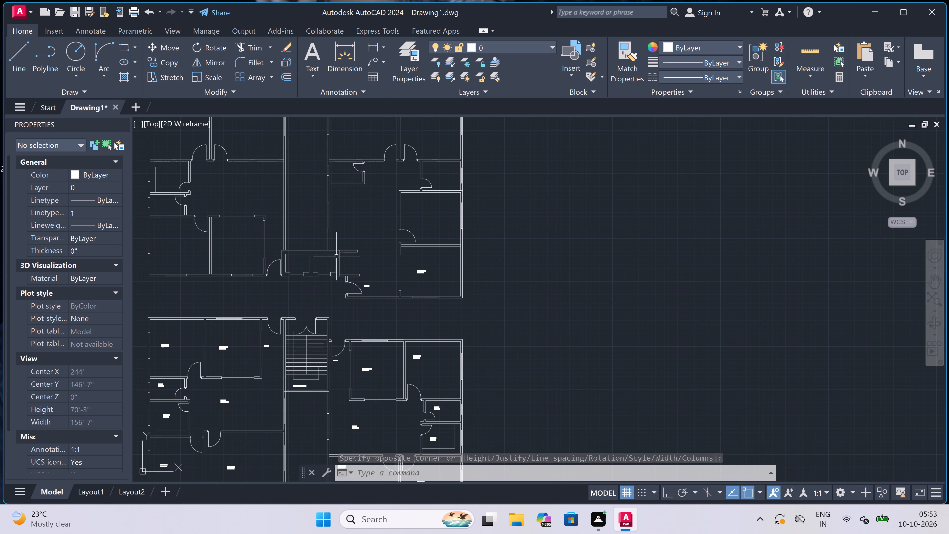
scroll(354, 220, "up", 3)
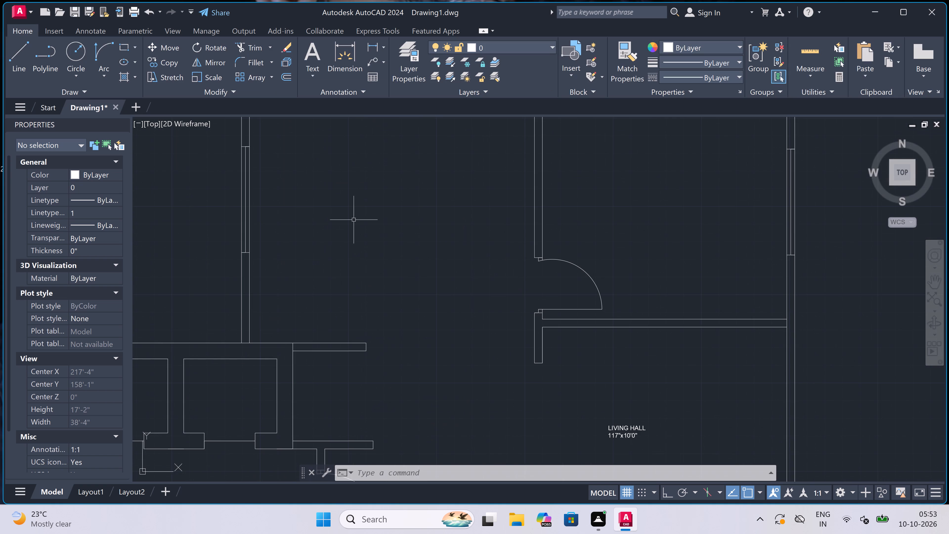
key("space")
left_click(315, 217)
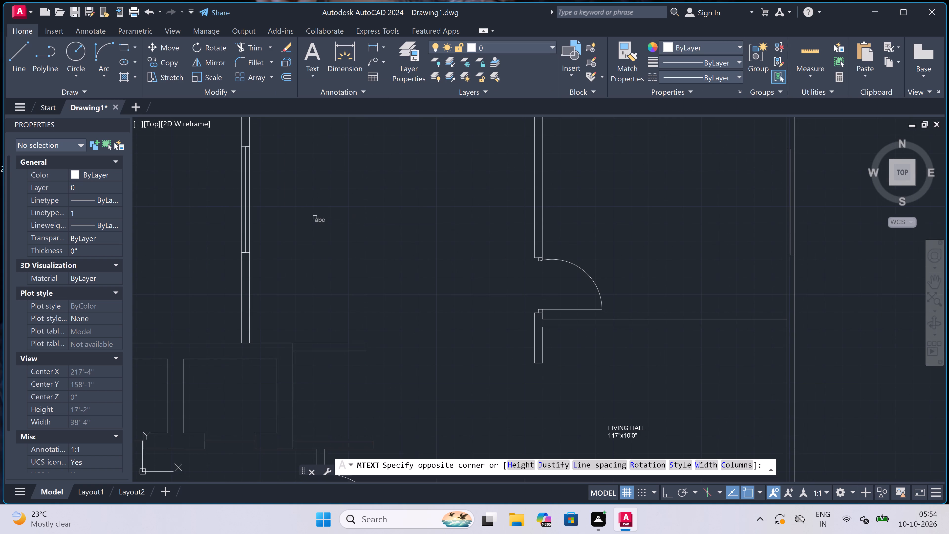
left_click(695, 221)
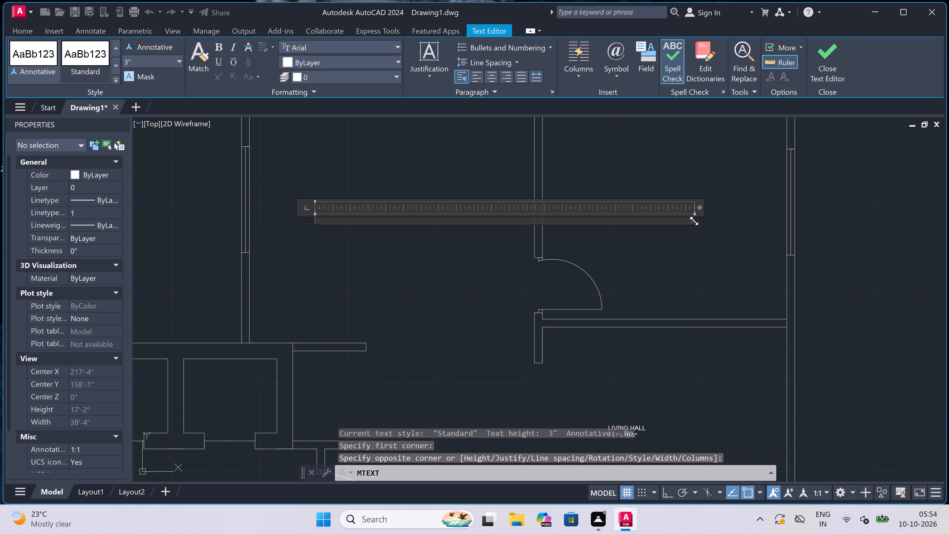
type("DINING")
key("Return")
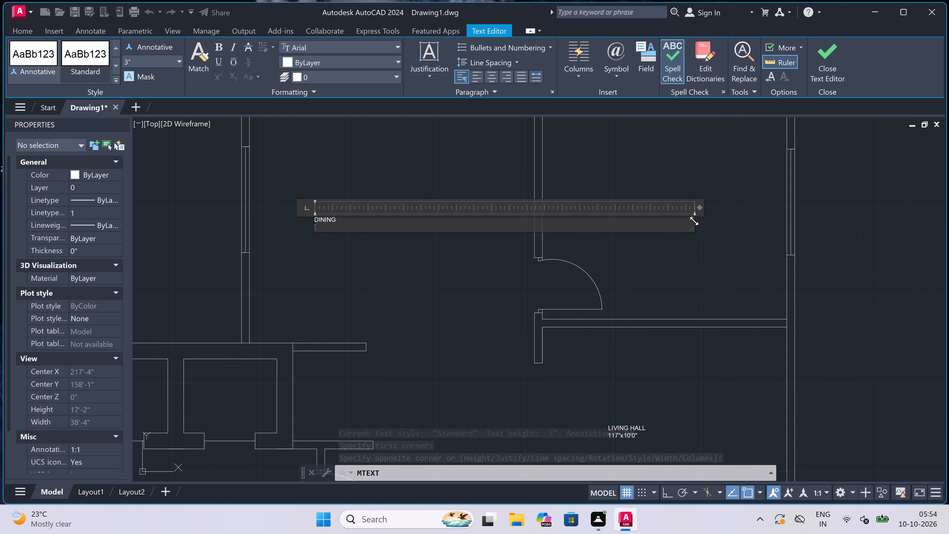
type("13")
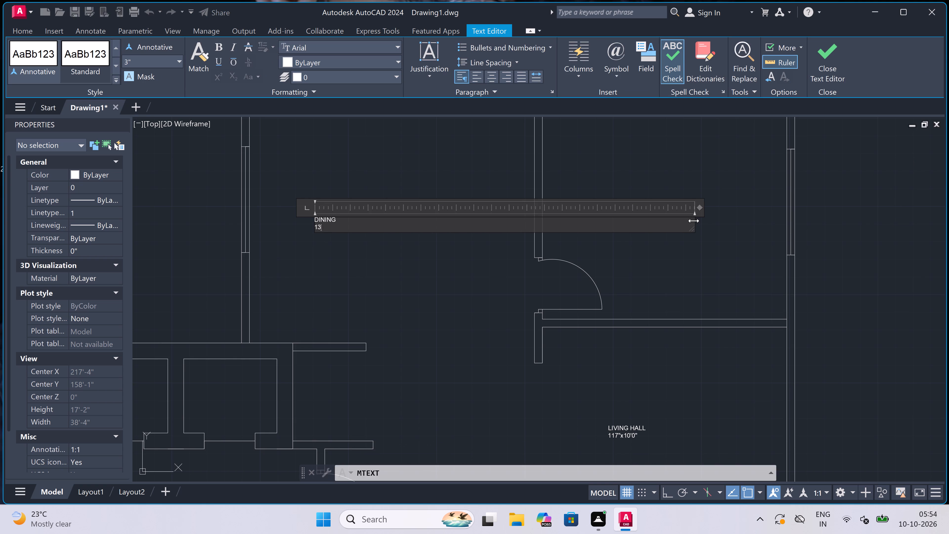
key("apostrophe")
key("2")
type("\"x")
key("1")
type("0'")
key("1")
type("0\"")
left_click(325, 249)
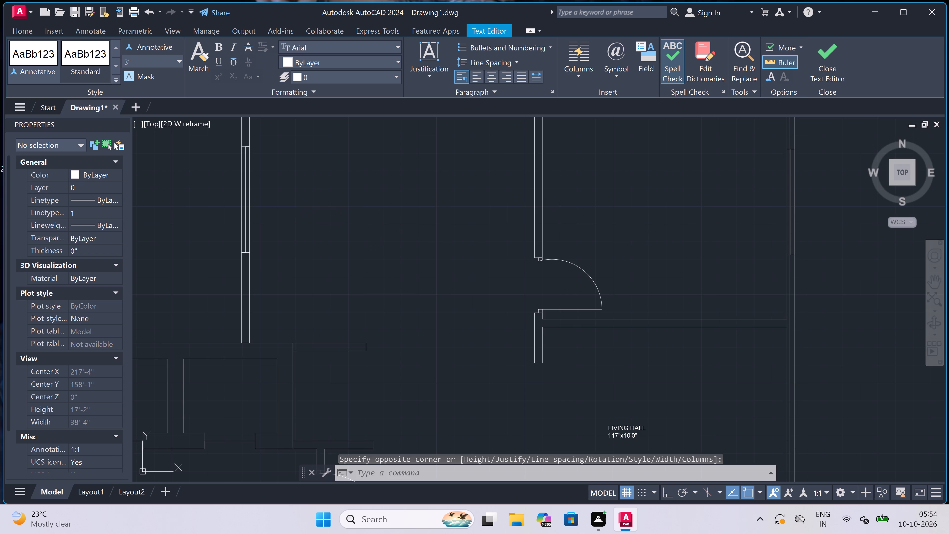
Add a multiline text label in the room above the living hall of the upper-right unit, reading BEDROOM / 11'1"x10'0".
scroll(326, 235, "down", 4)
scroll(446, 219, "up", 1)
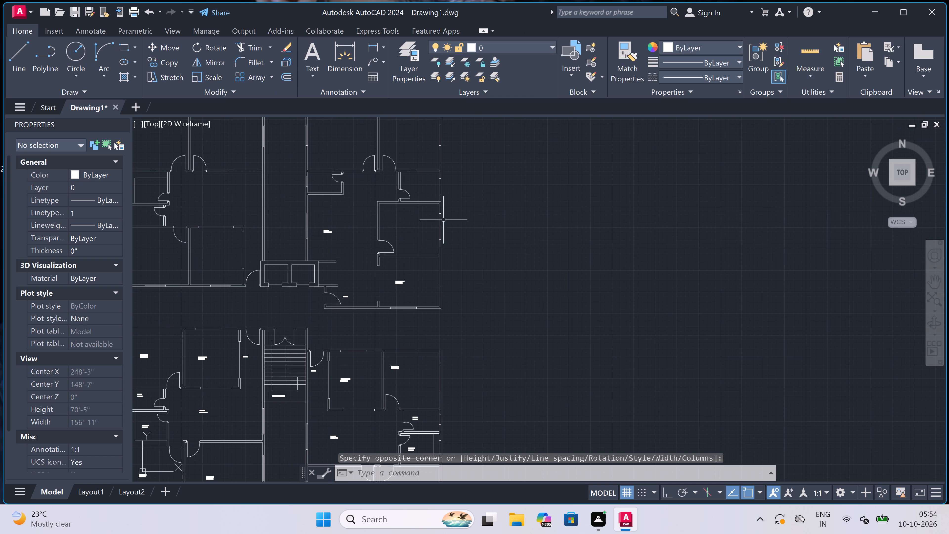
scroll(374, 188, "up", 3)
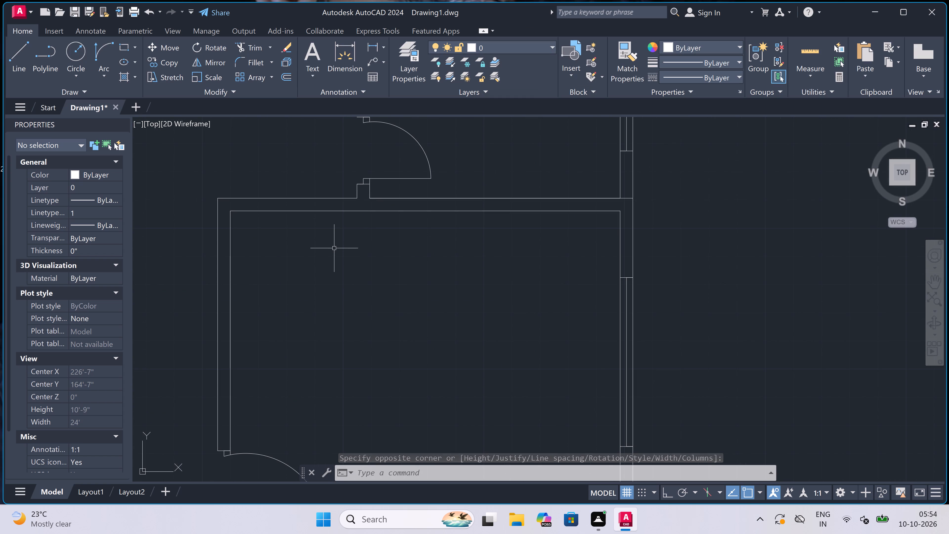
key("space")
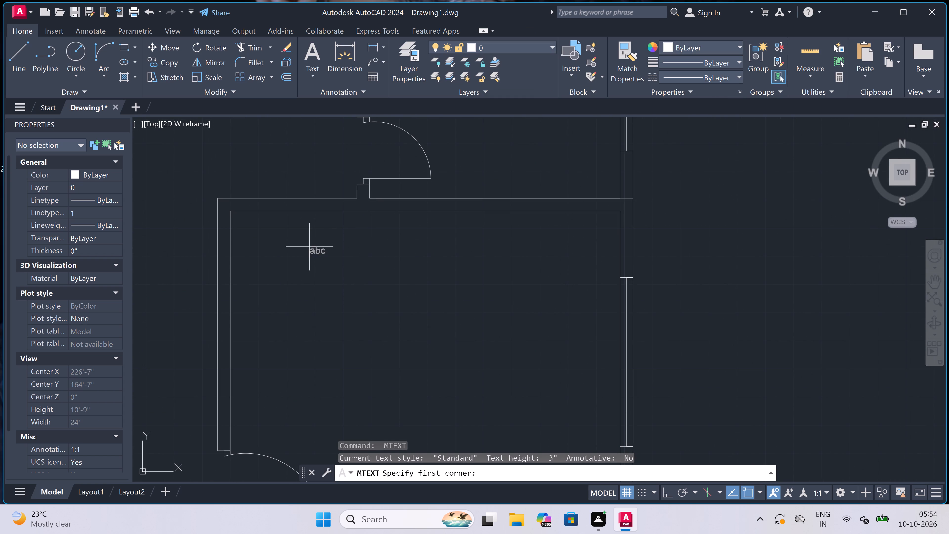
left_click_drag(267, 250, 268, 253)
left_click(764, 288)
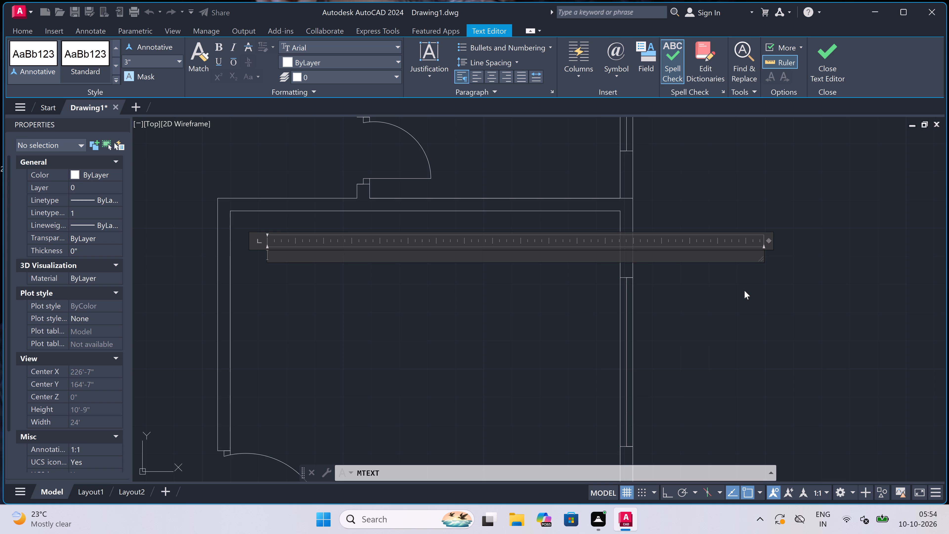
key("space")
scroll(744, 289, "down", 2)
scroll(564, 271, "up", 3)
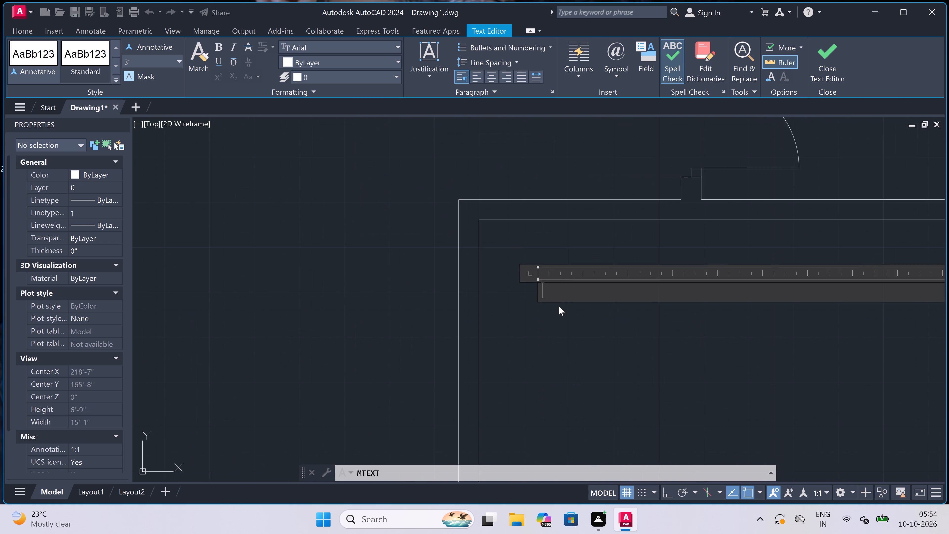
type("bedr")
key("BackSpace")
key("BackSpace")
key("BackSpace")
key("BackSpace")
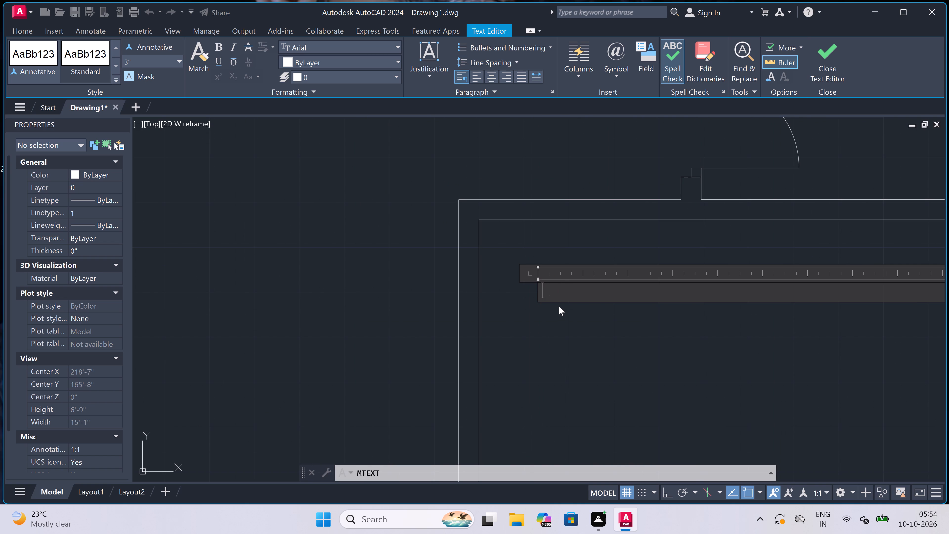
type("BEDROOM")
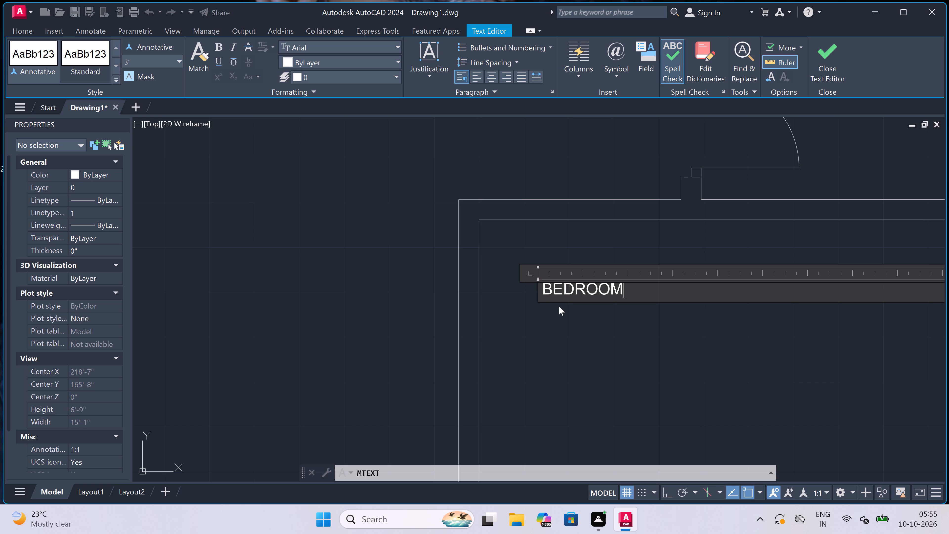
key("Return")
type("11")
key("apostrophe")
key("1")
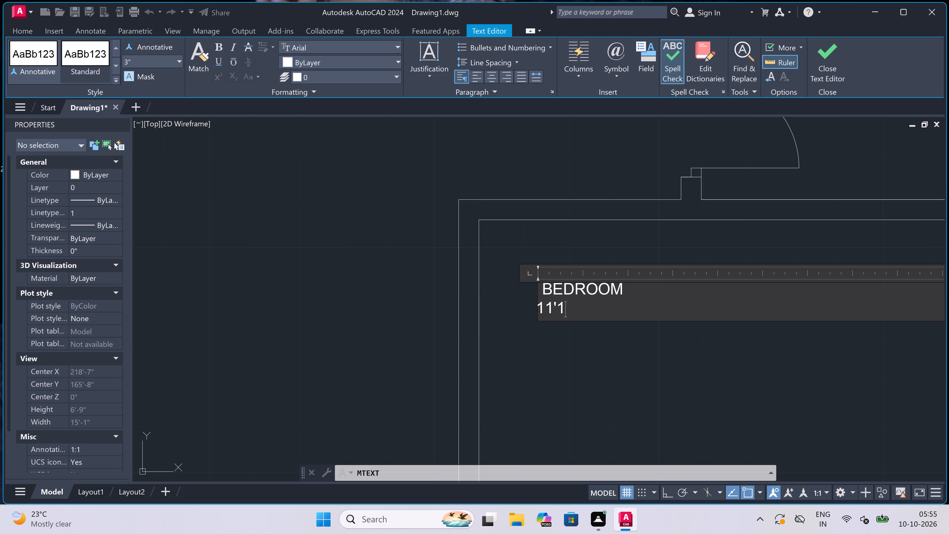
type("\"x")
key("1")
type("0'0\"")
left_click(369, 313)
Start a multiline text label in the small room just above the 11'1"x10'0" bedroom, with TOILET as its first line.
scroll(418, 323, "down", 4)
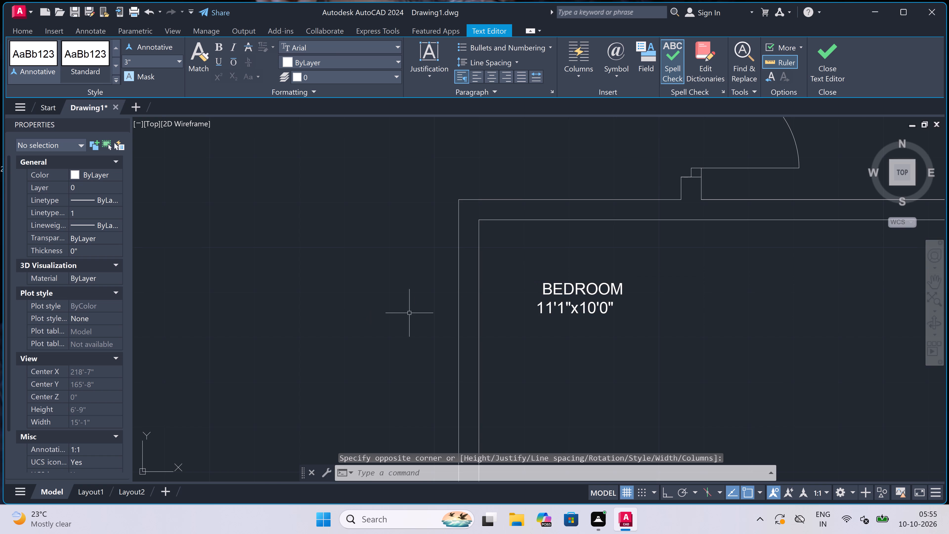
scroll(423, 322, "down", 1)
scroll(480, 284, "up", 3)
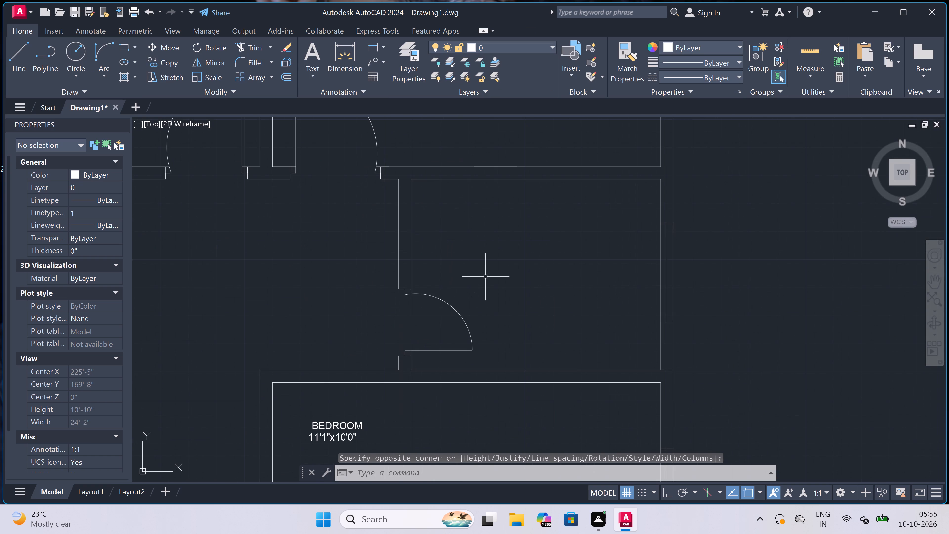
key("space")
scroll(482, 274, "down", 2)
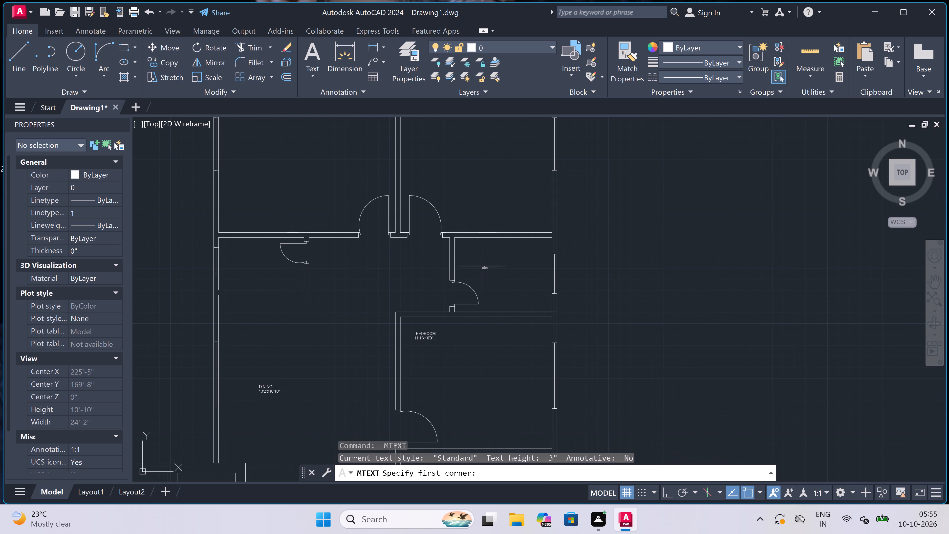
scroll(478, 244, "up", 2)
left_click(435, 263)
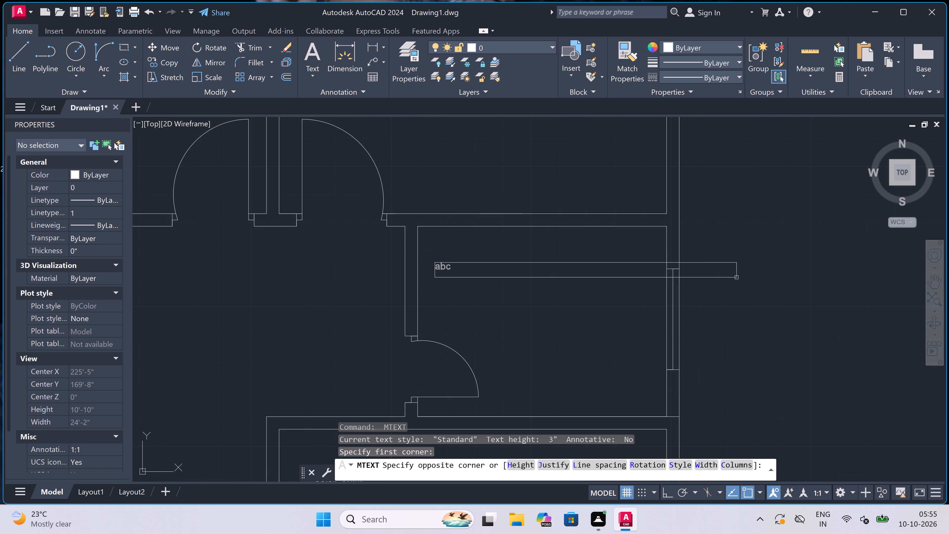
left_click(754, 272)
scroll(547, 294, "down", 3)
scroll(546, 270, "up", 4)
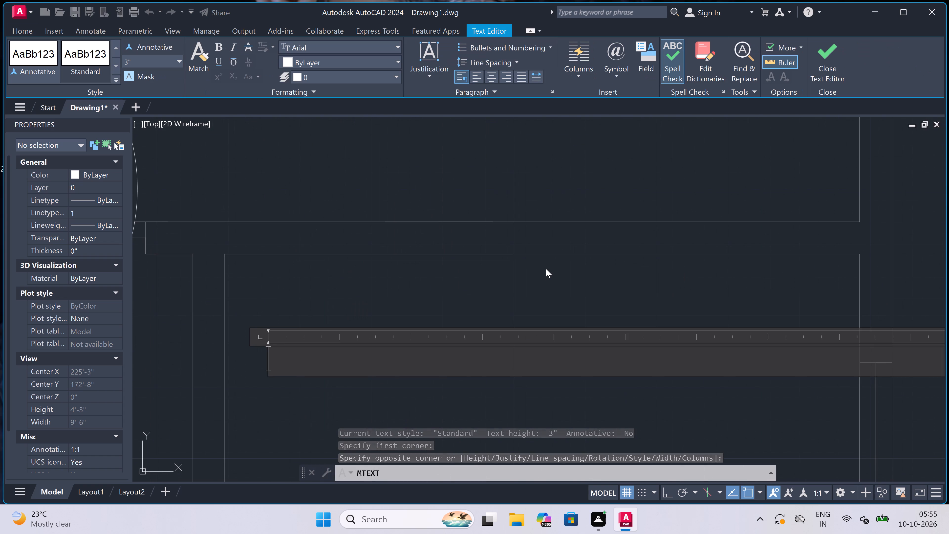
type("TOILET")
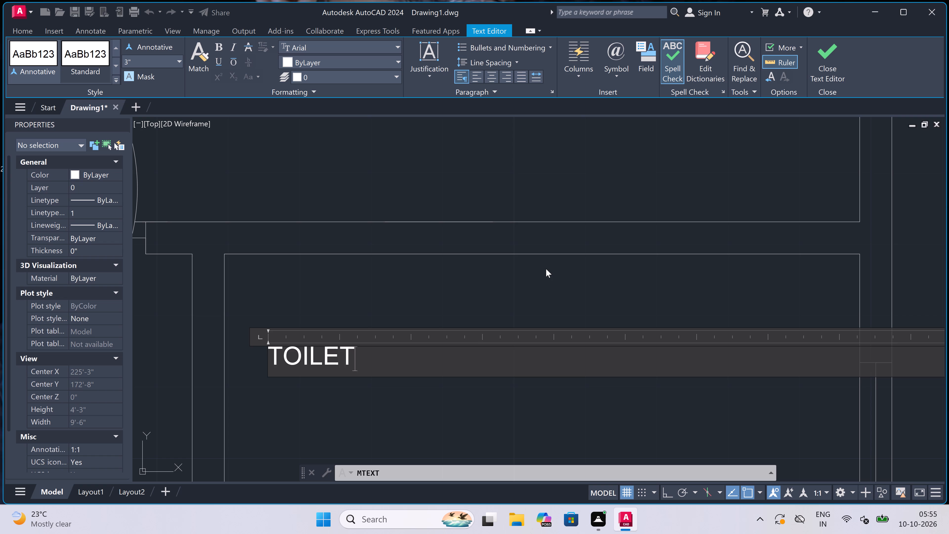
key("Return")
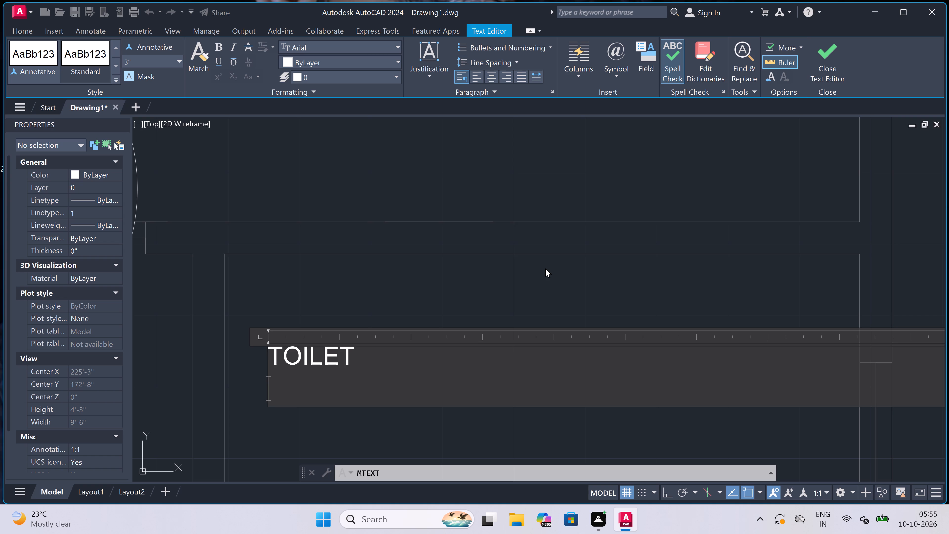
Replace the name TOILET with KITCHEN in the open label above the 11'1"x10'0" bedroom.
scroll(521, 247, "down", 5)
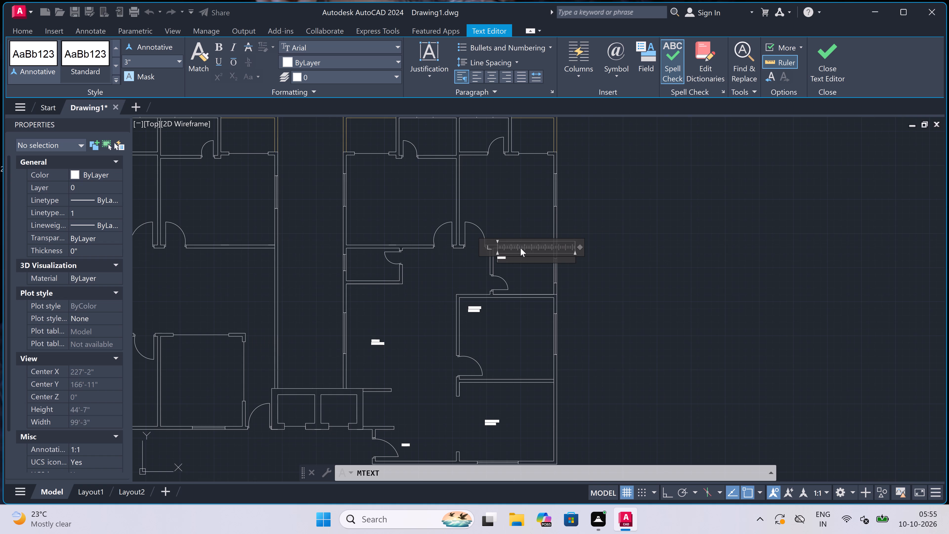
scroll(520, 248, "up", 3)
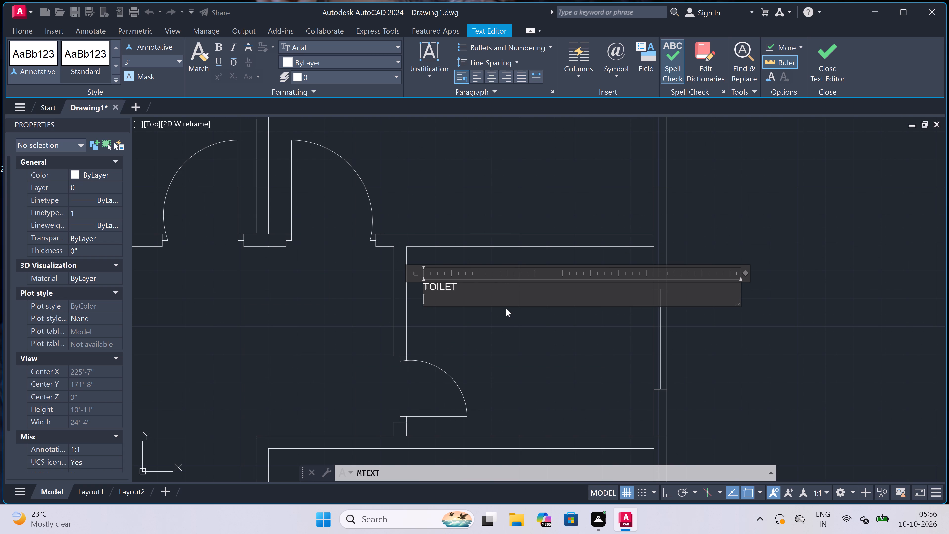
scroll(455, 288, "up", 3)
scroll(480, 282, "up", 1)
left_click(480, 281)
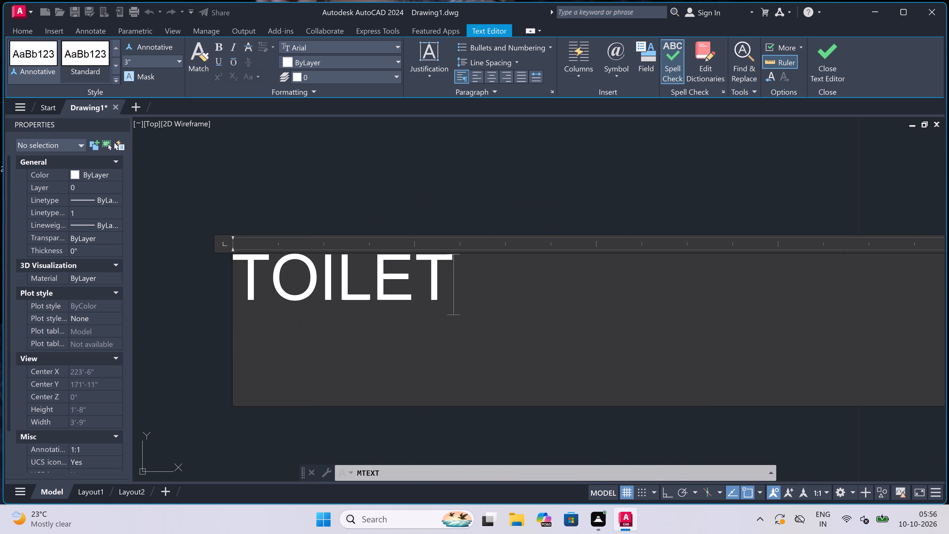
key("BackSpace")
key("BackSpace")
key("BackSpace")
key("BackSpace")
key("BackSpace")
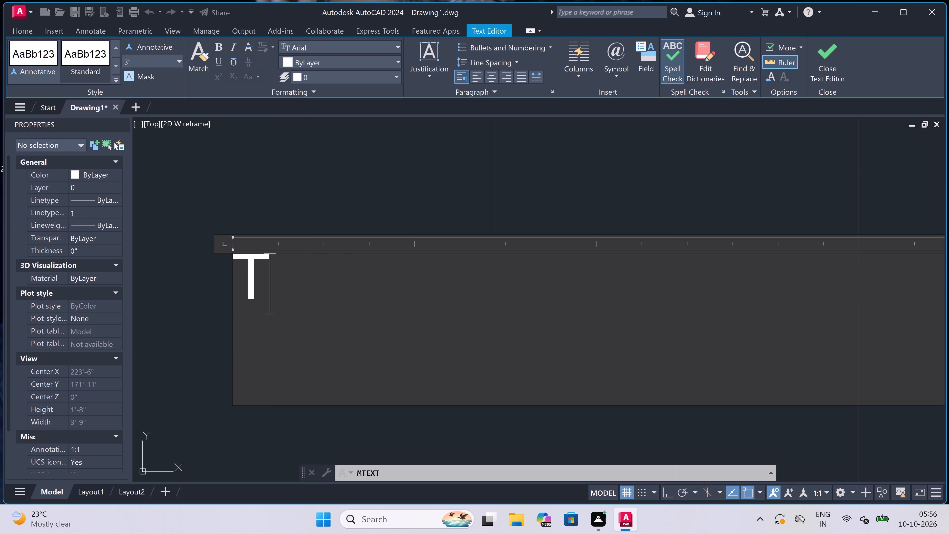
key("BackSpace")
type("KITCHE")
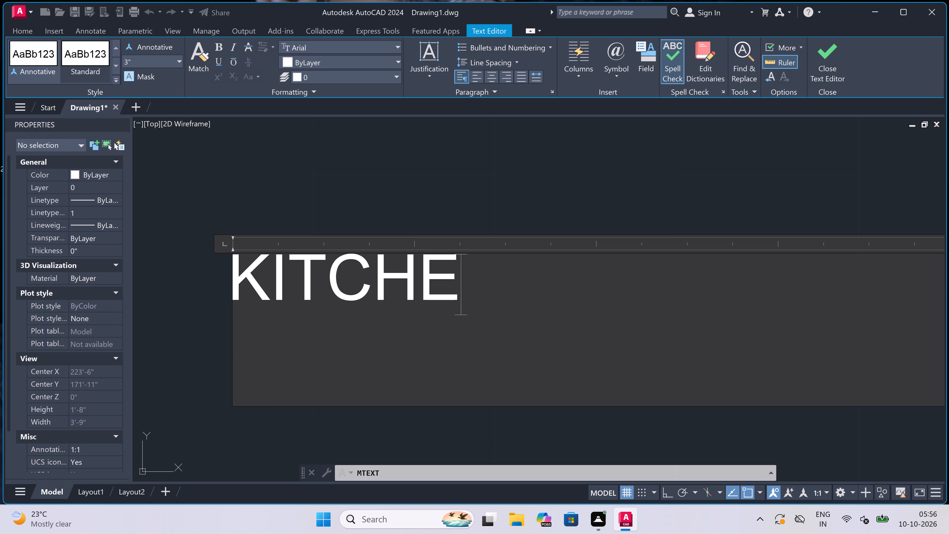
key("n")
key("Return")
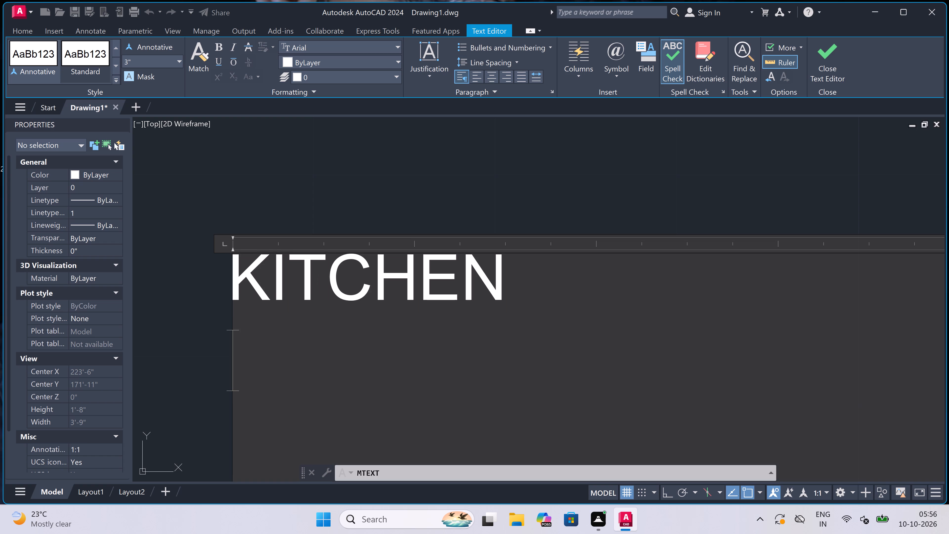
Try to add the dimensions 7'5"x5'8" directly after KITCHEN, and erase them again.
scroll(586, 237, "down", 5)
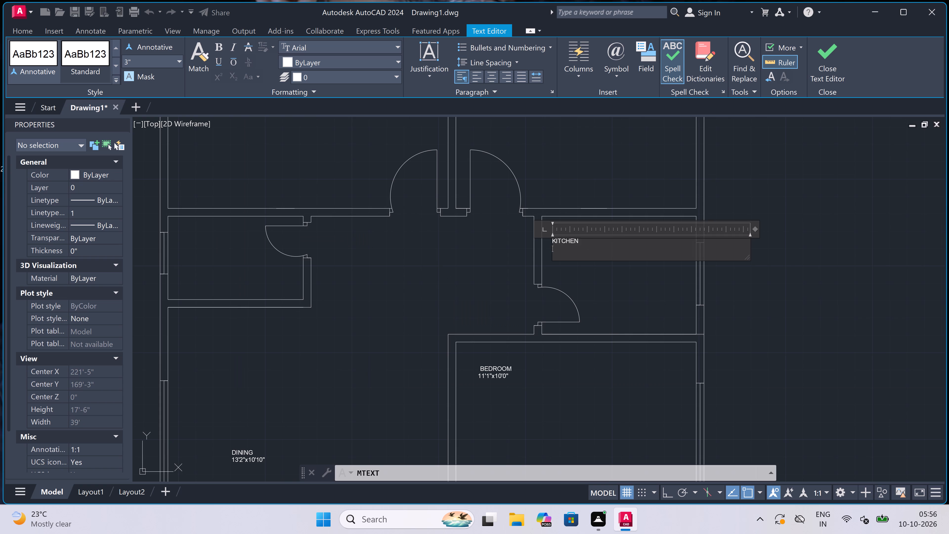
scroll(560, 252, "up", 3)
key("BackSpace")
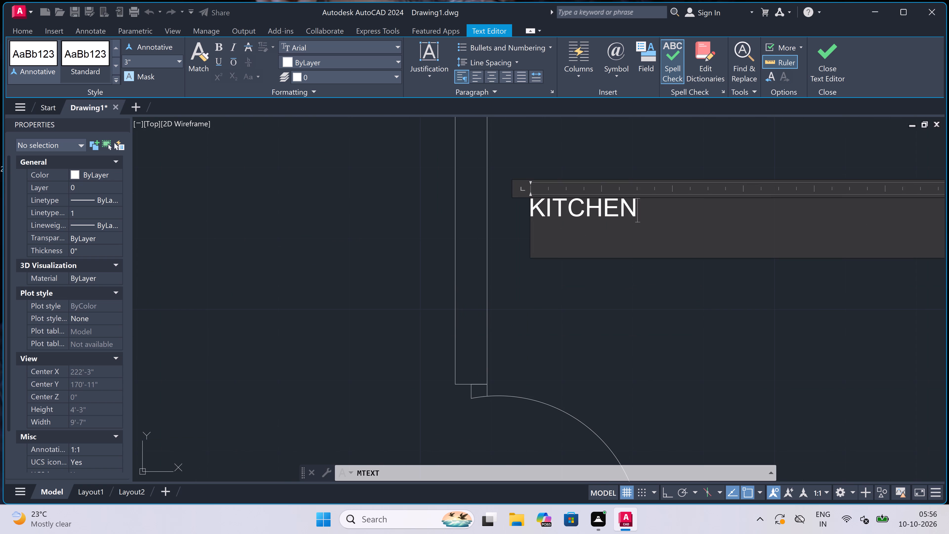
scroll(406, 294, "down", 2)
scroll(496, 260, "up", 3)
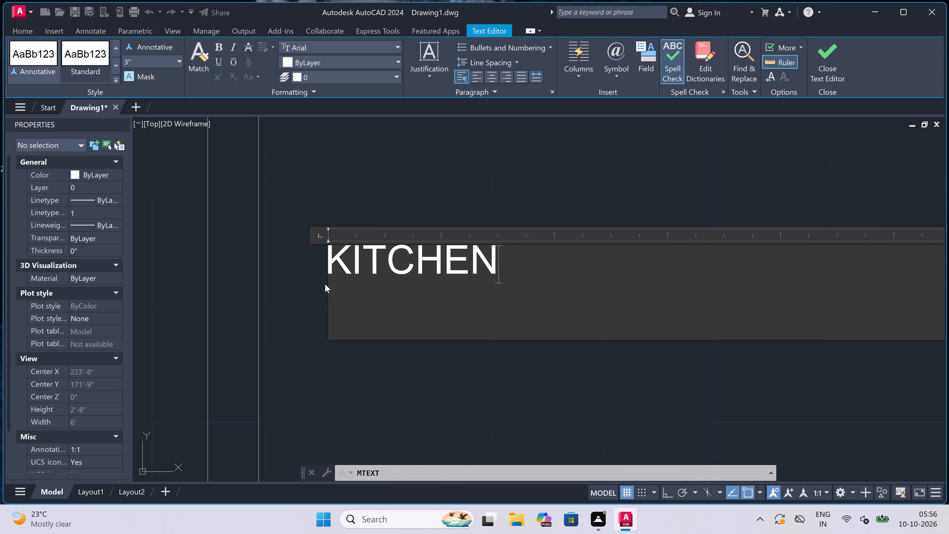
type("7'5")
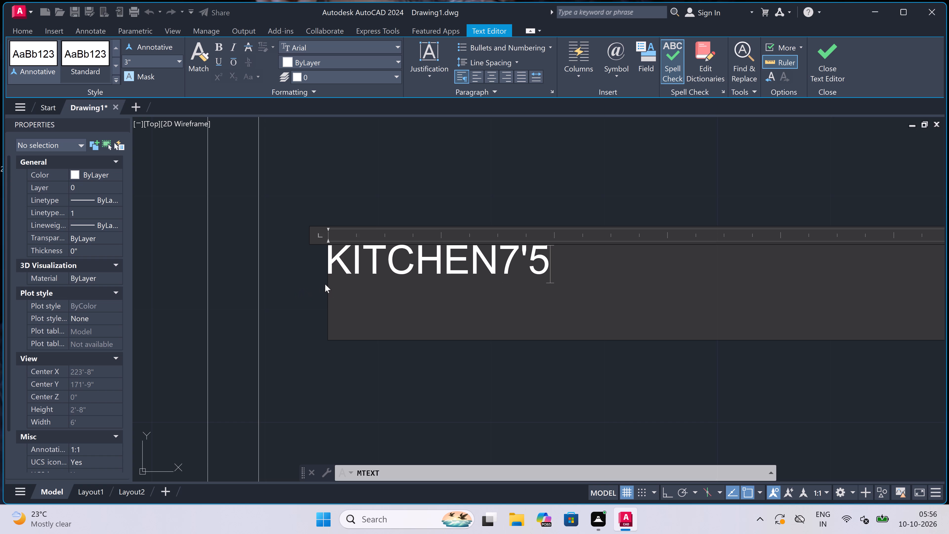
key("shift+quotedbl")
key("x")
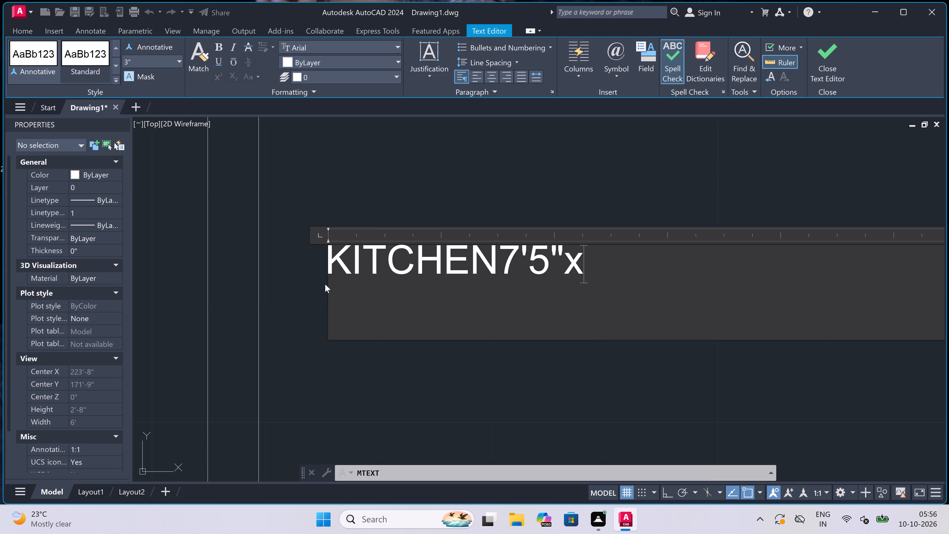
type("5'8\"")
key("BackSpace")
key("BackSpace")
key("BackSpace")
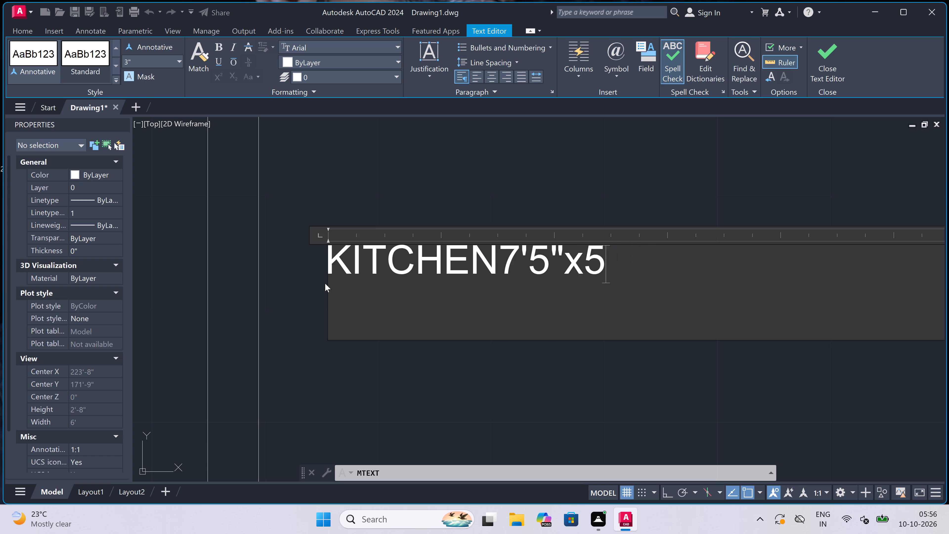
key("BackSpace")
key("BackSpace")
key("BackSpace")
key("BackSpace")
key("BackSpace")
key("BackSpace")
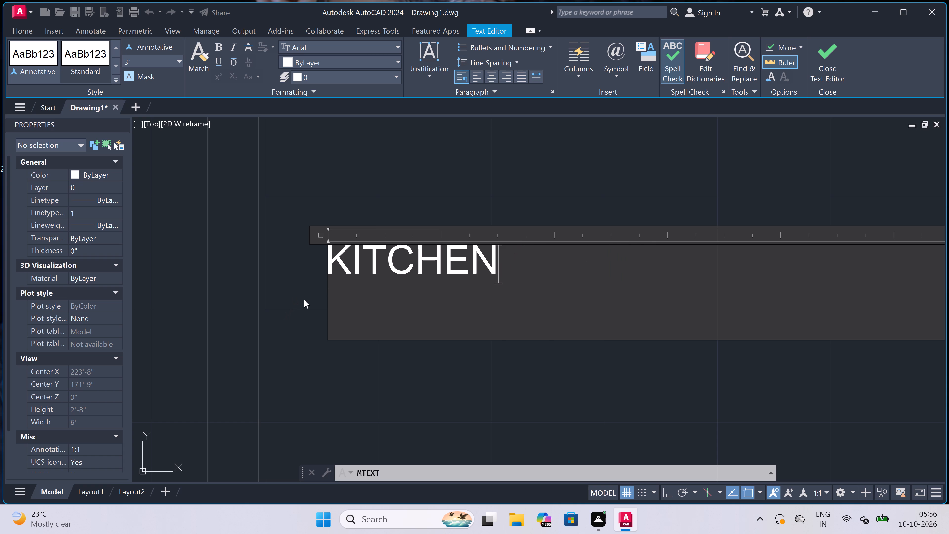
Add 7'5"x5'8" as the second line of the open KITCHEN label and finish the text.
left_click(384, 301)
type("7'")
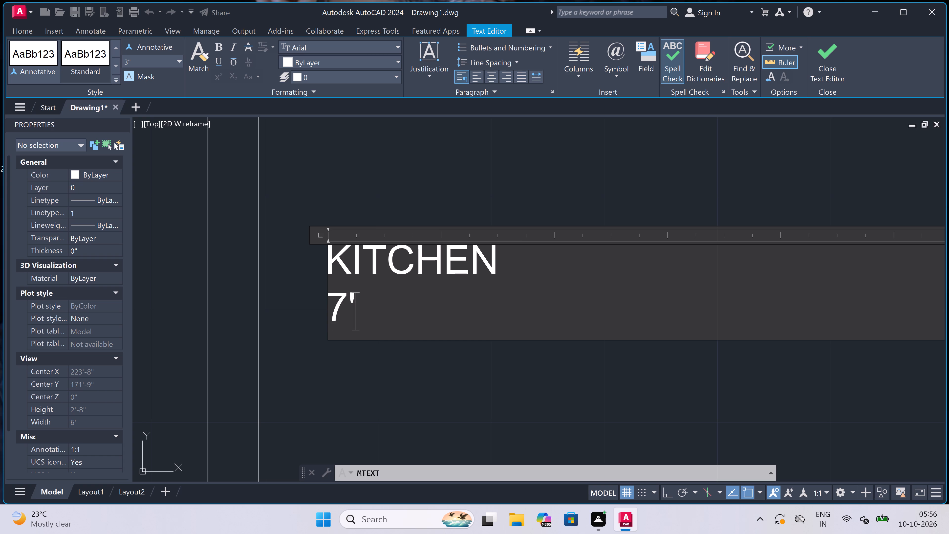
key("5")
key("shift+quotedbl")
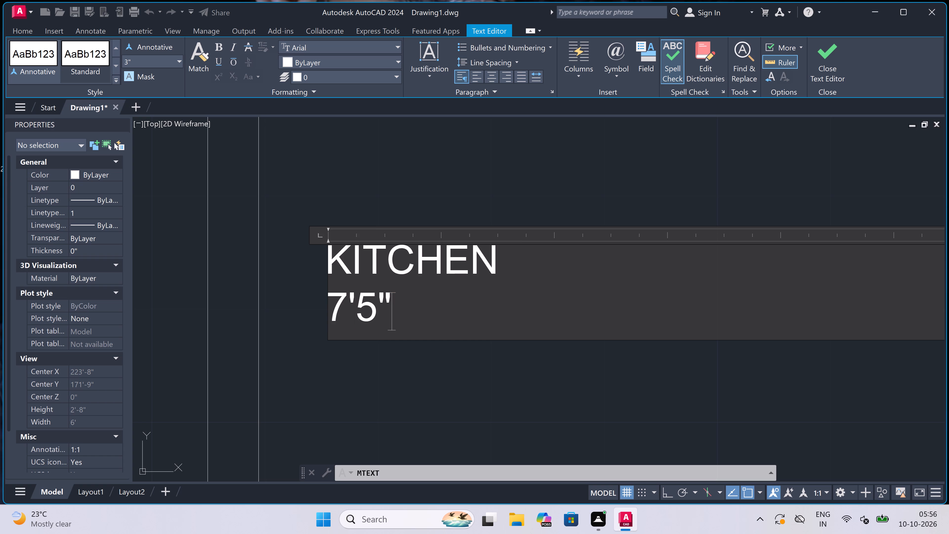
key("x")
type("5'8")
key("shift+quotedbl")
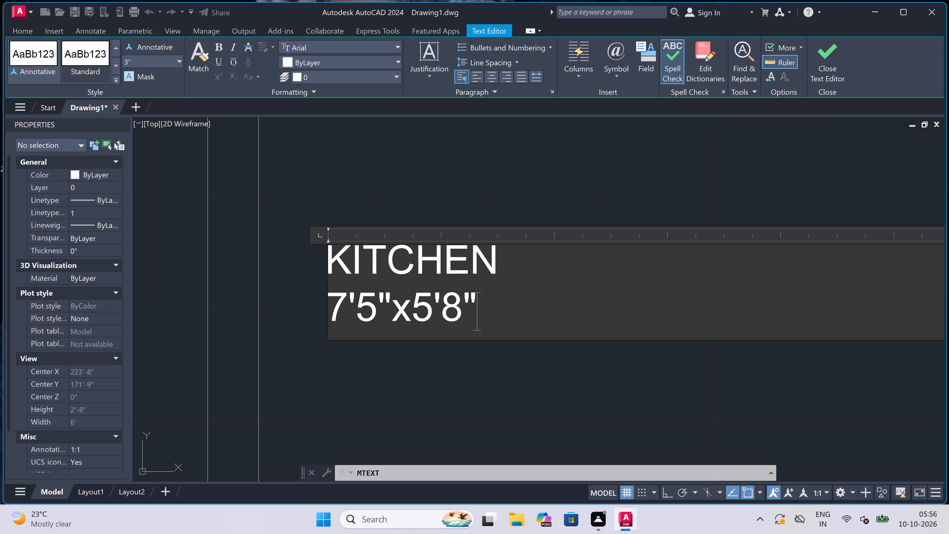
left_click(345, 369)
Draw an L-shaped counter line in the kitchen, running horizontally from the door-side wall below the upper wall, and straight down to the lower wall.
scroll(362, 278, "down", 4)
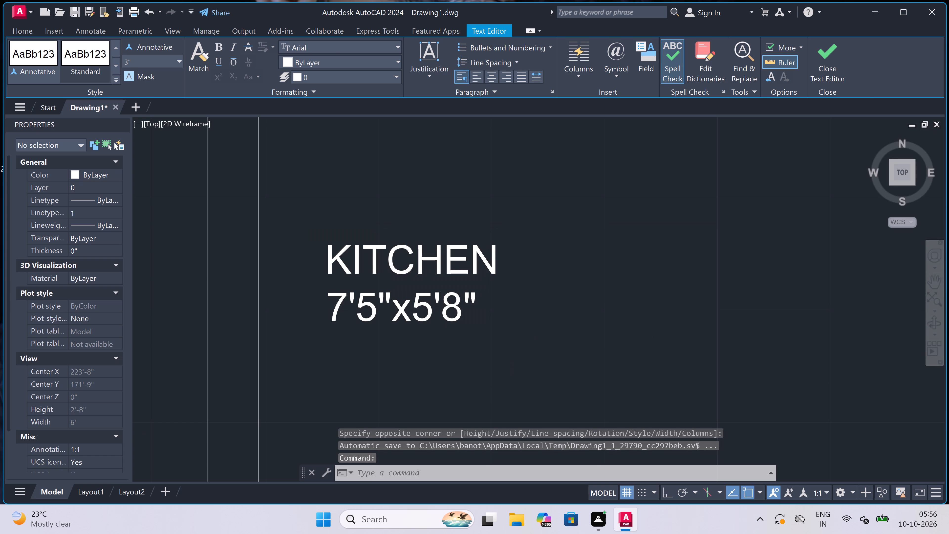
scroll(362, 278, "down", 3)
type("l")
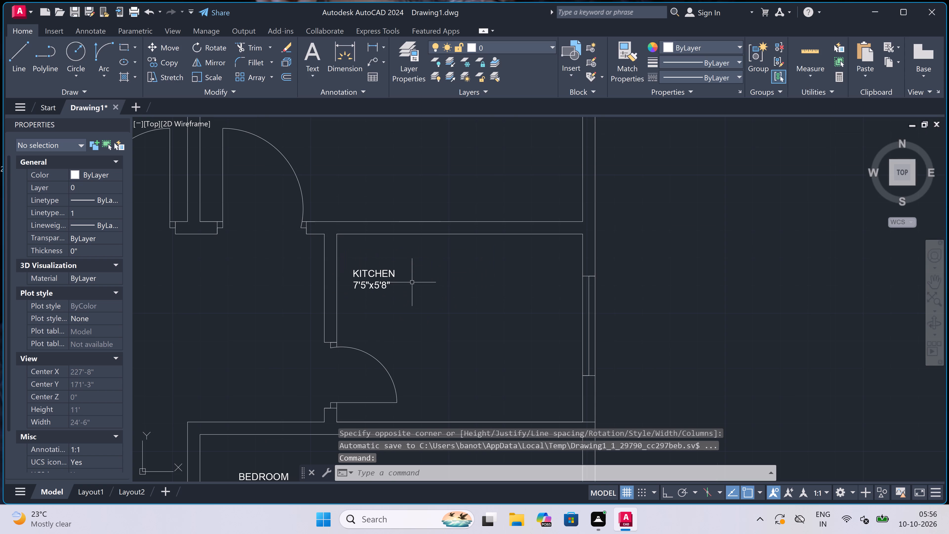
key("space")
scroll(410, 281, "down", 3)
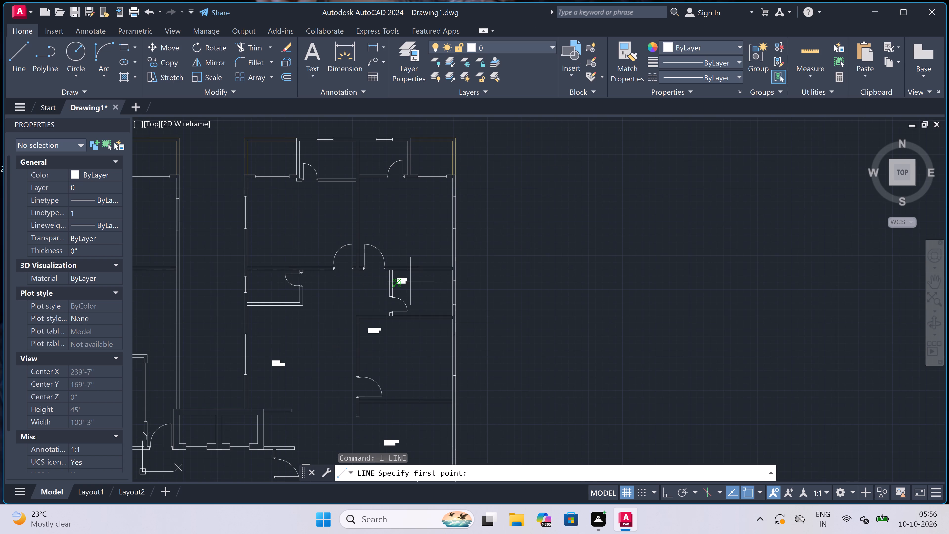
scroll(409, 277, "down", 2)
scroll(401, 271, "up", 3)
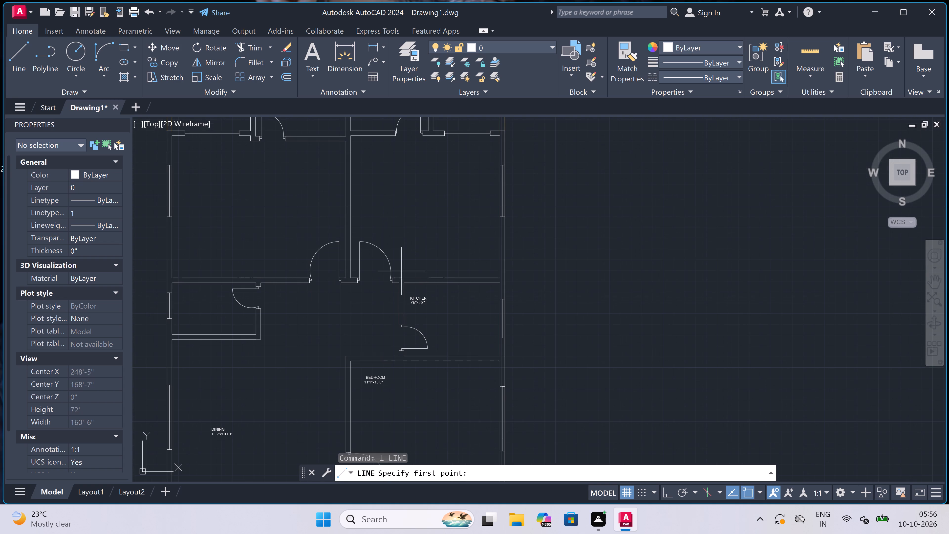
scroll(422, 290, "up", 3)
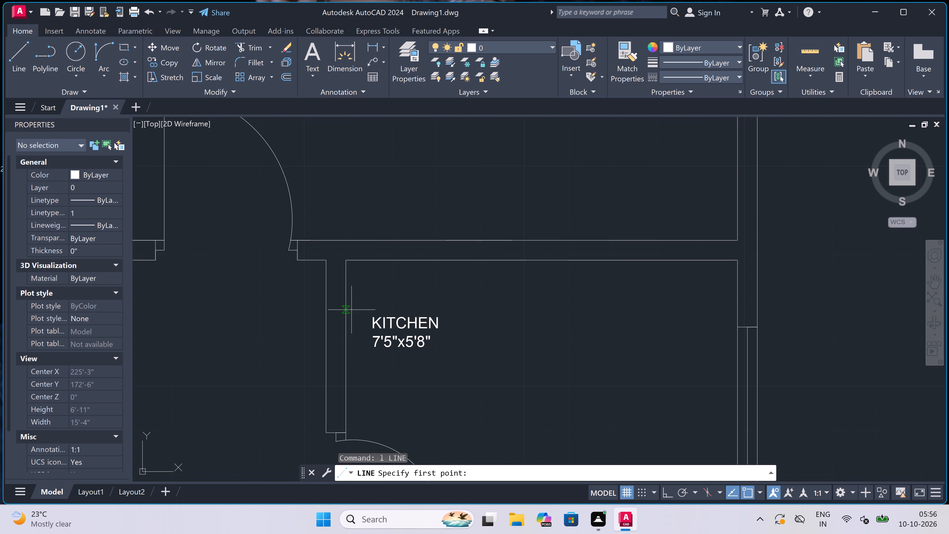
left_click(348, 307)
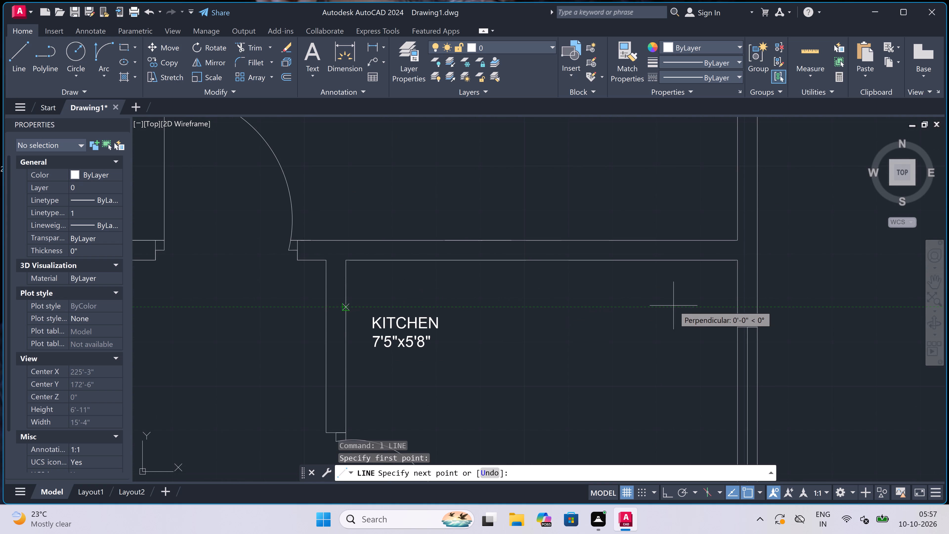
left_click(673, 306)
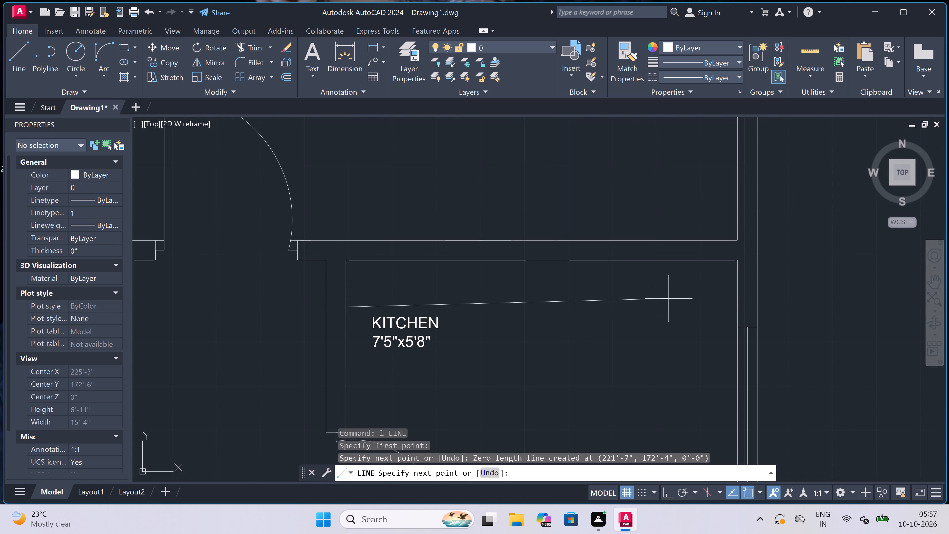
key("F8")
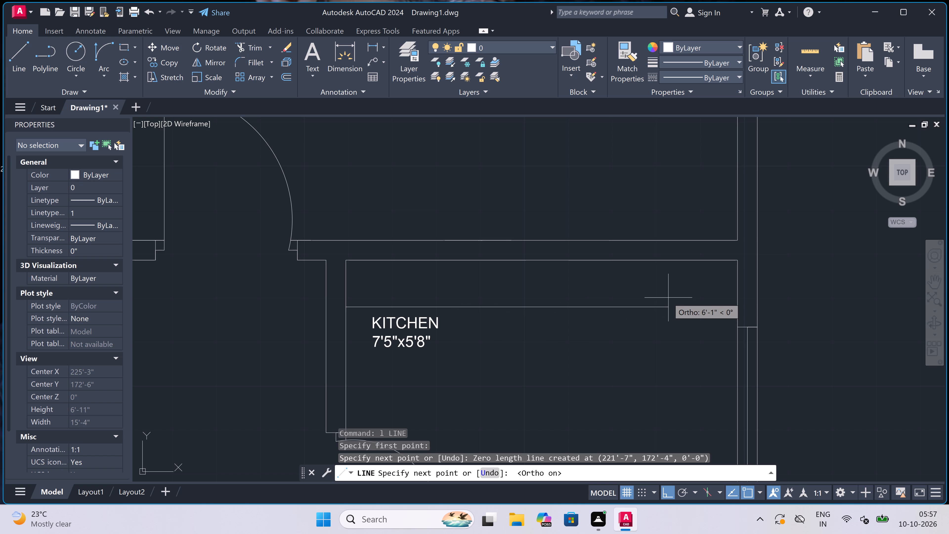
left_click(688, 307)
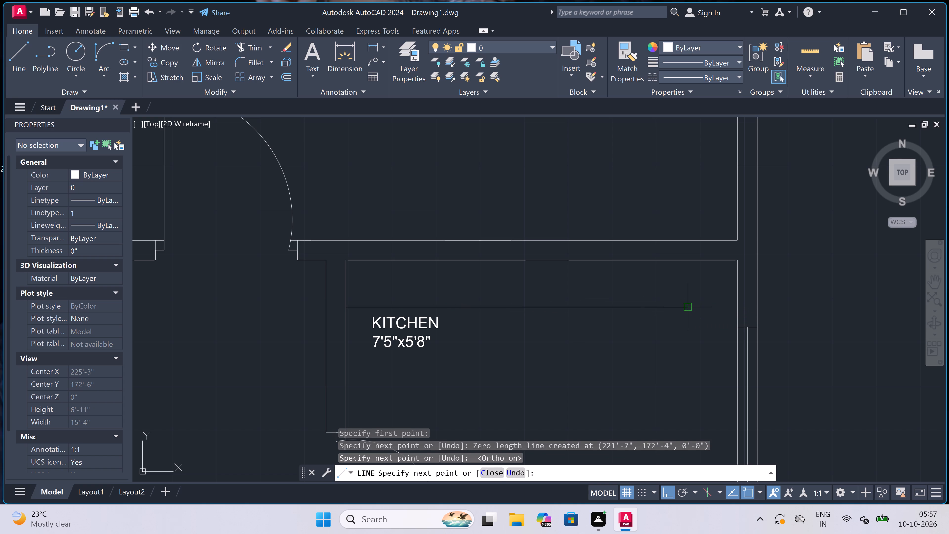
scroll(641, 274, "down", 5)
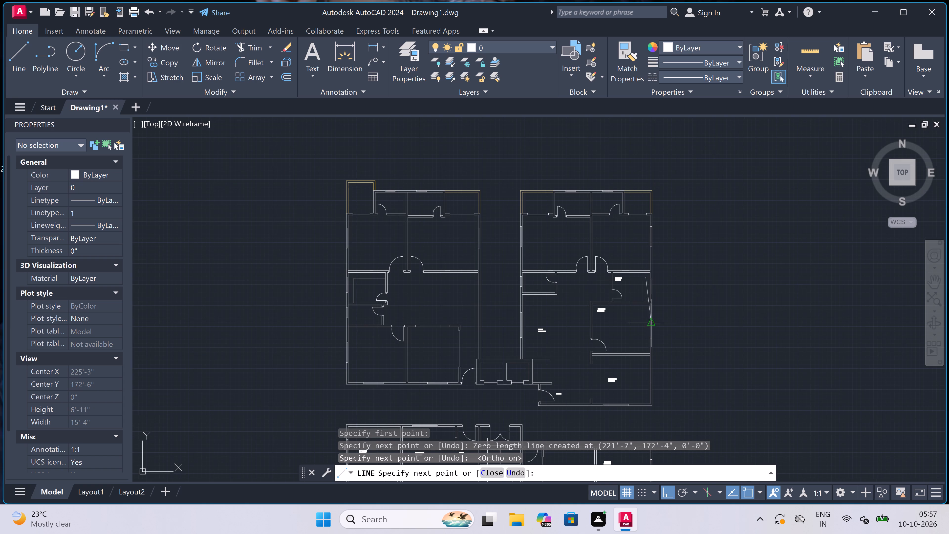
scroll(650, 310, "up", 4)
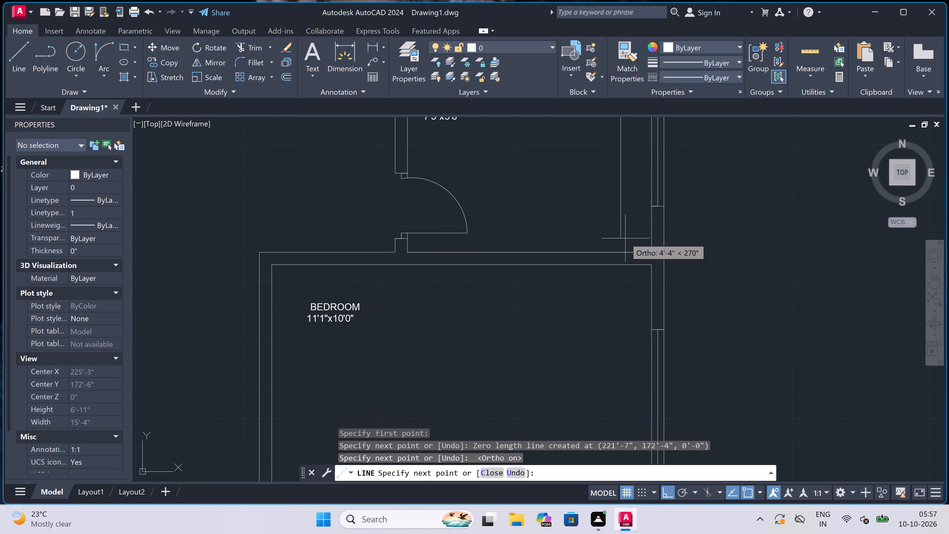
left_click(621, 252)
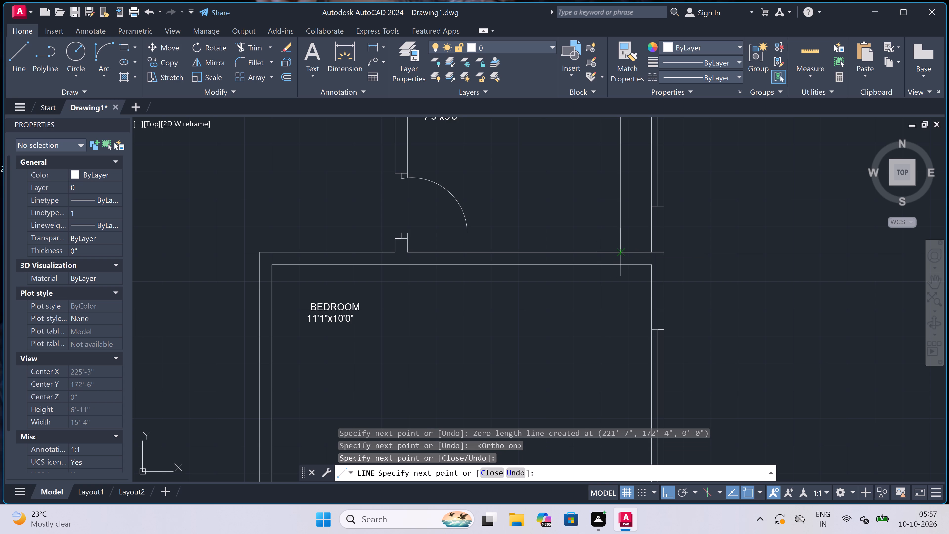
scroll(578, 284, "down", 3)
scroll(426, 340, "down", 1)
scroll(428, 314, "up", 3)
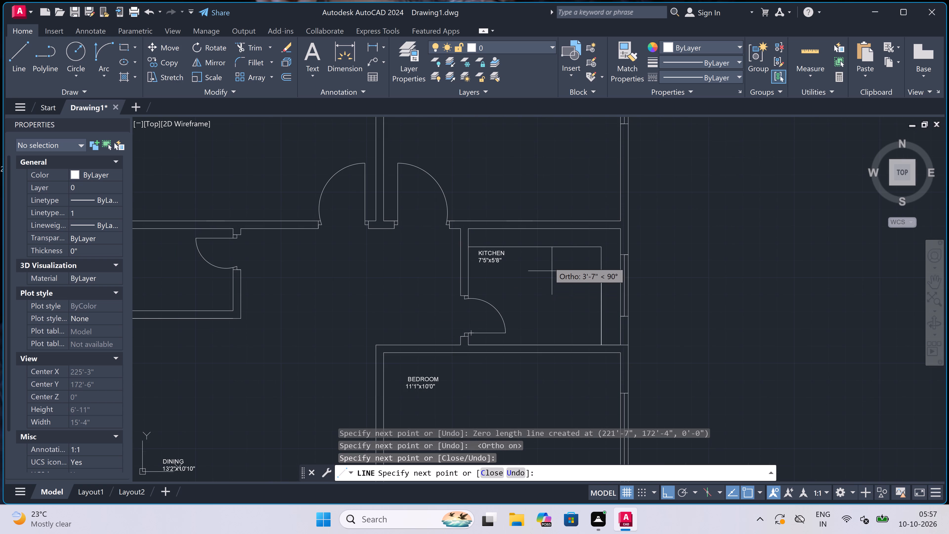
scroll(548, 262, "up", 2)
key("Escape")
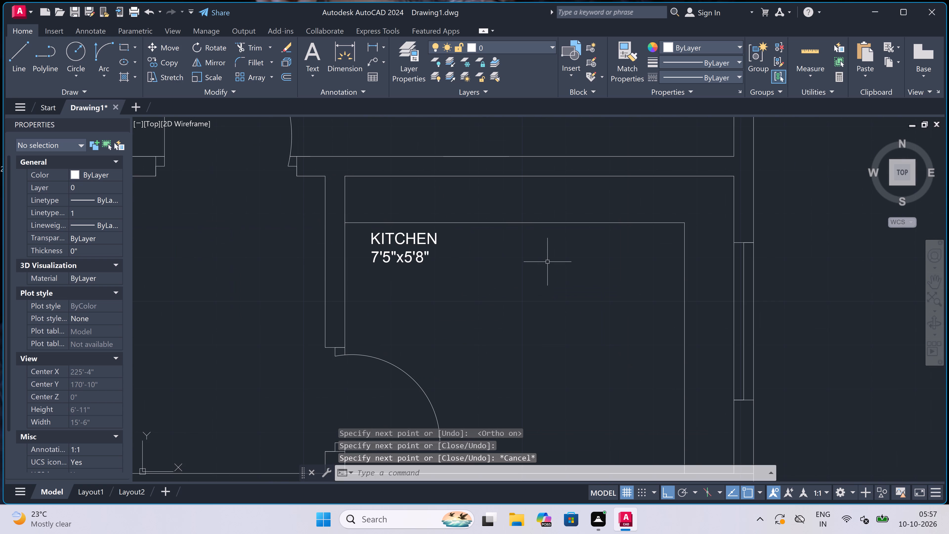
Move the KITCHEN label down into the open floor area inside the L-shaped counter line, beside the door swing.
left_click(386, 235)
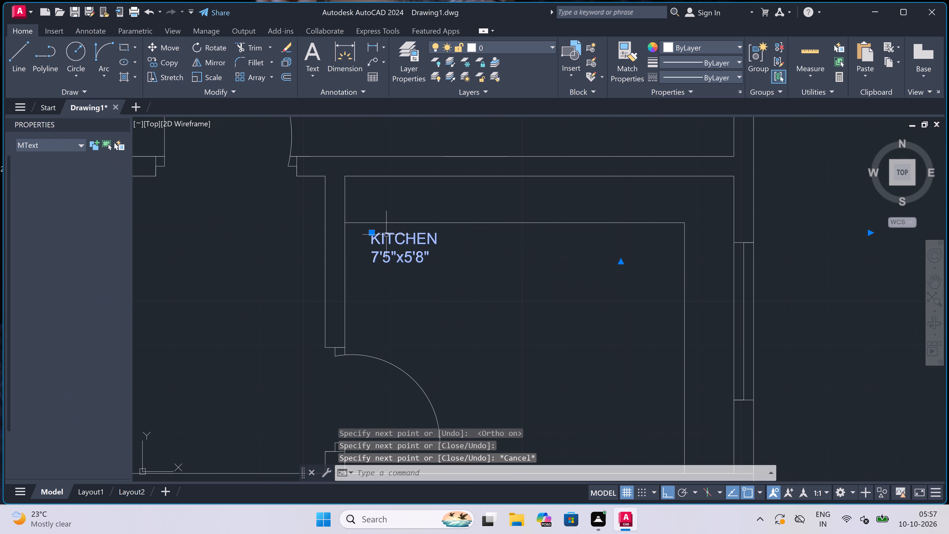
left_click(372, 232)
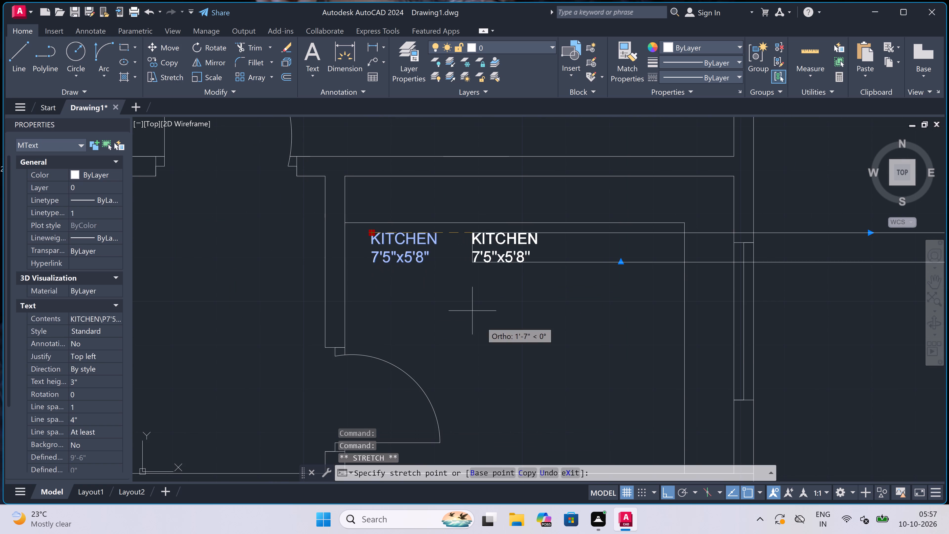
key("F8")
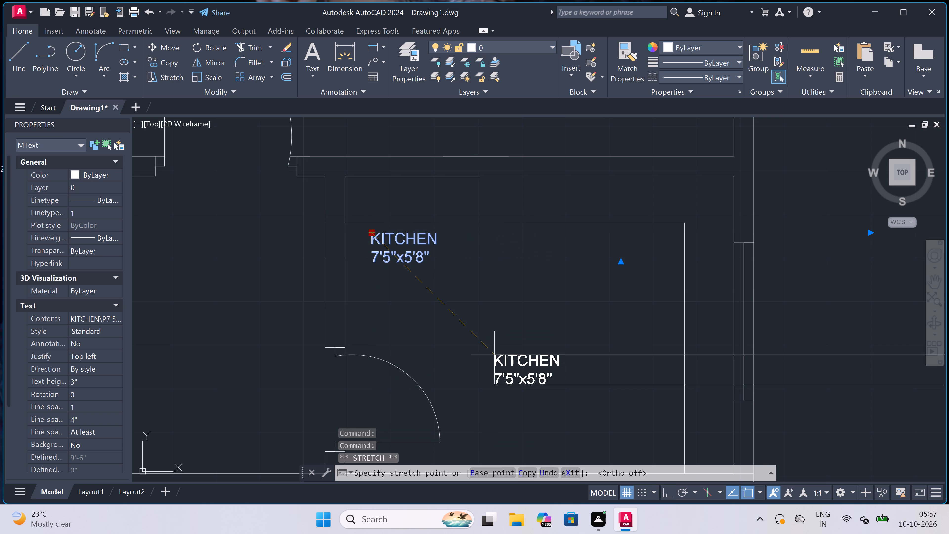
left_click(495, 355)
key("Escape")
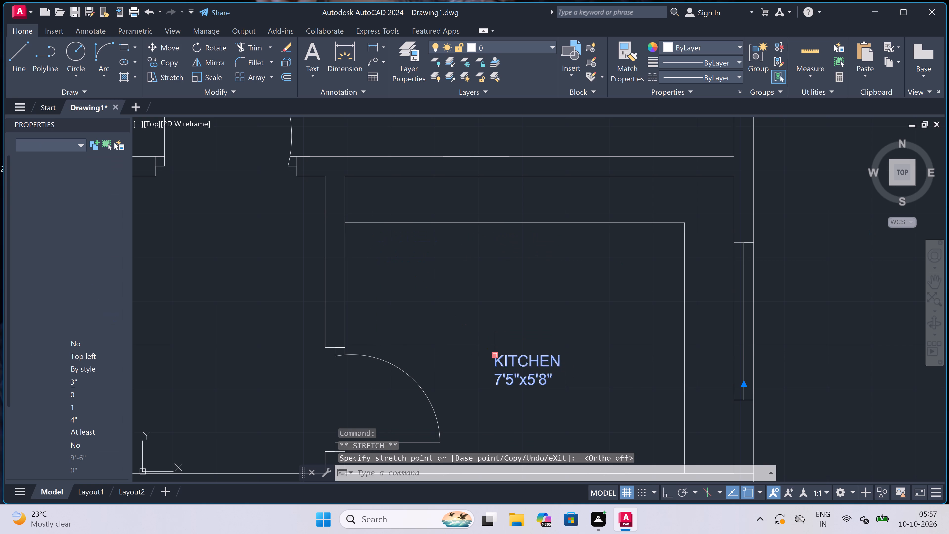
Add a multiline text label in the large room directly above the kitchen, reading BEDROOM / 11'2"x11'0".
scroll(484, 349, "down", 3)
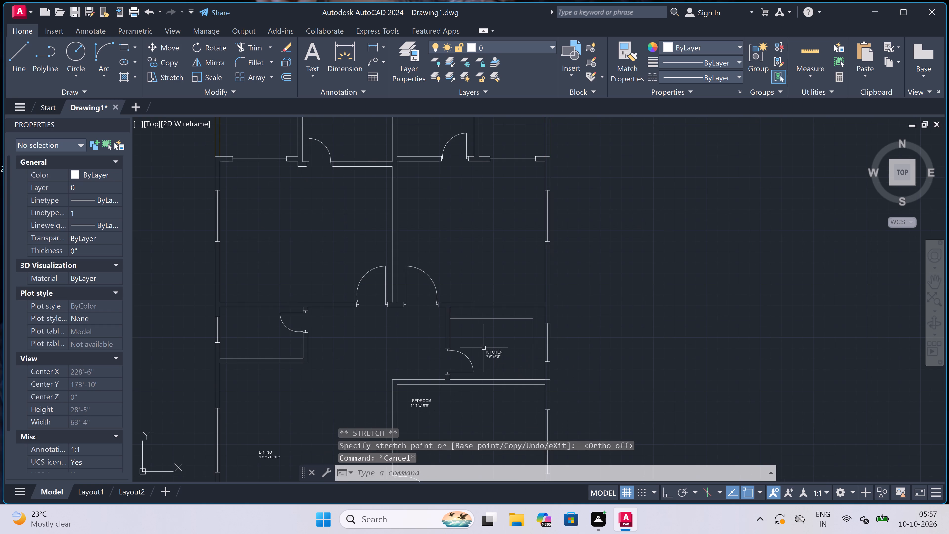
scroll(488, 266, "down", 1)
scroll(481, 217, "up", 2)
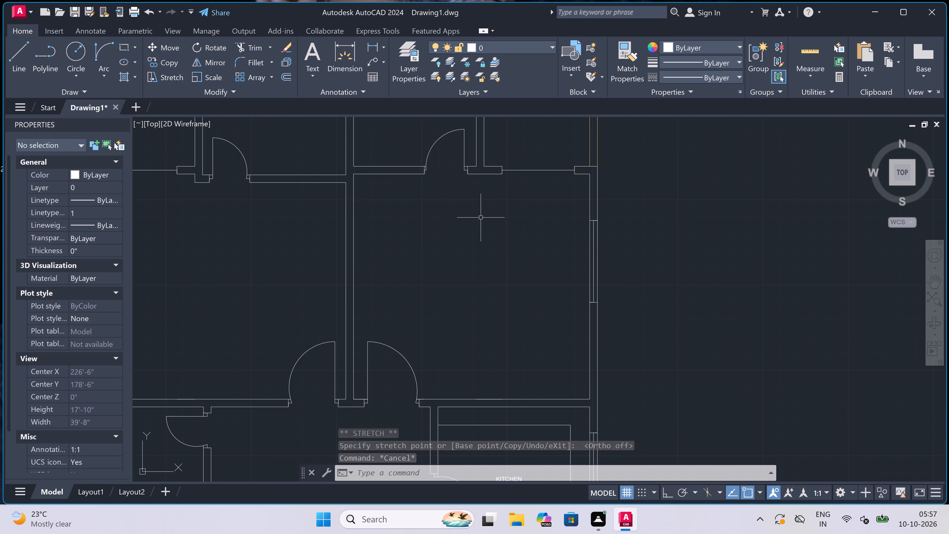
type("mt")
key("space")
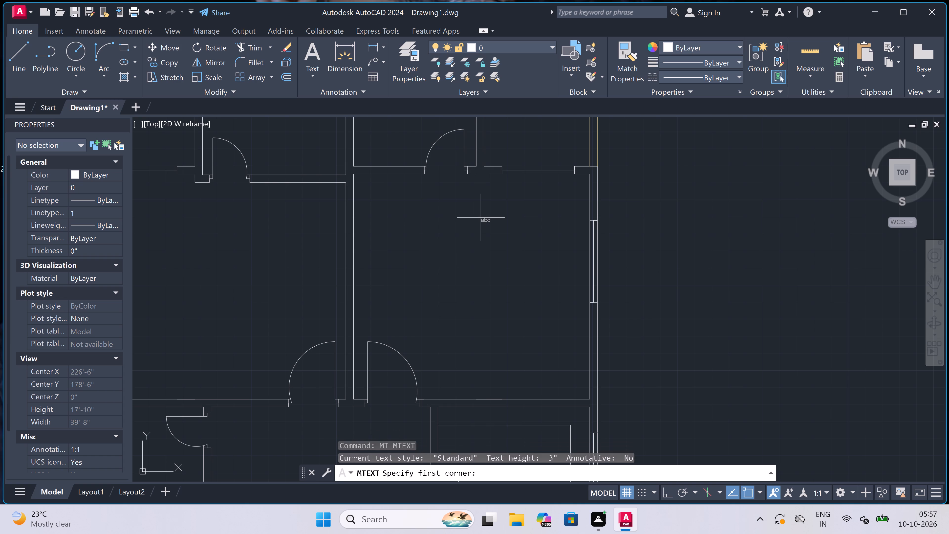
left_click(380, 200)
left_click(611, 201)
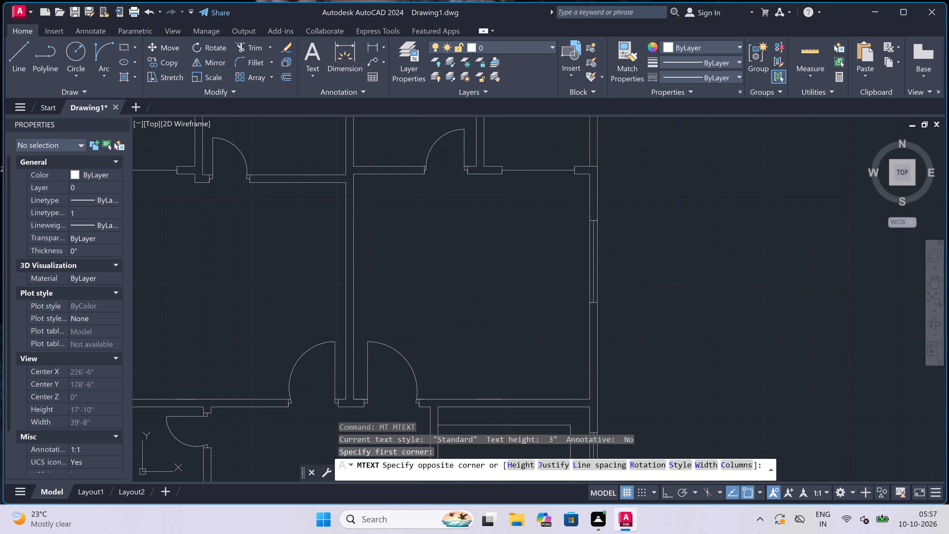
scroll(464, 252, "down", 2)
scroll(446, 219, "up", 3)
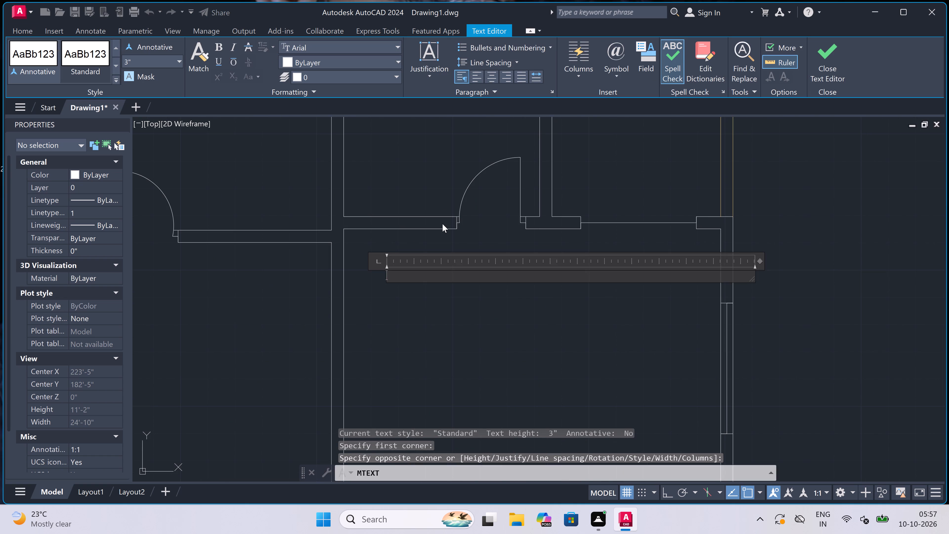
type("BEDR")
type("OOM")
key("Return")
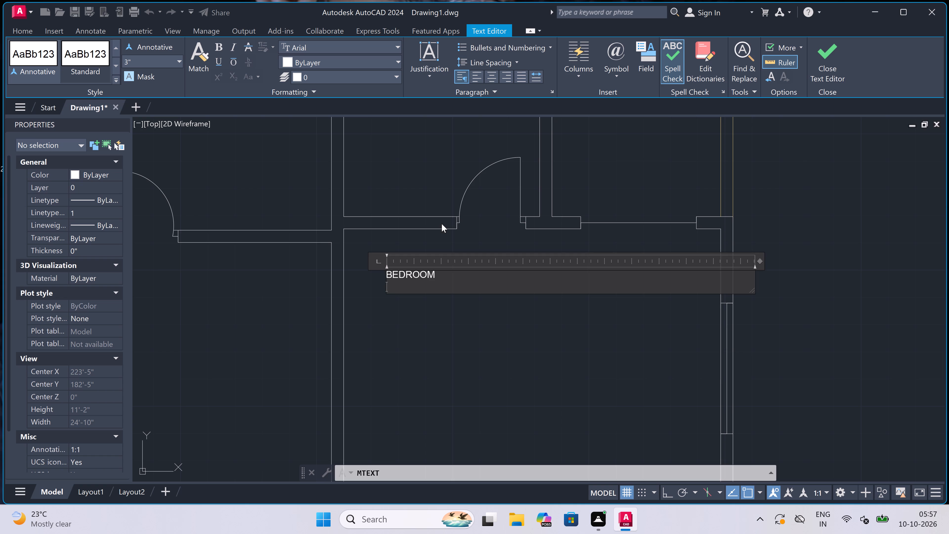
type("11'")
key("2")
key("shift+quotedbl")
key("x")
type("11")
type("'0\"")
left_click(410, 336)
Add a multiline text label in the small room above the 11'2"x11'0" bedroom, reading TOILET / 6'0"x4'2".
scroll(410, 335, "down", 2)
scroll(406, 261, "up", 3)
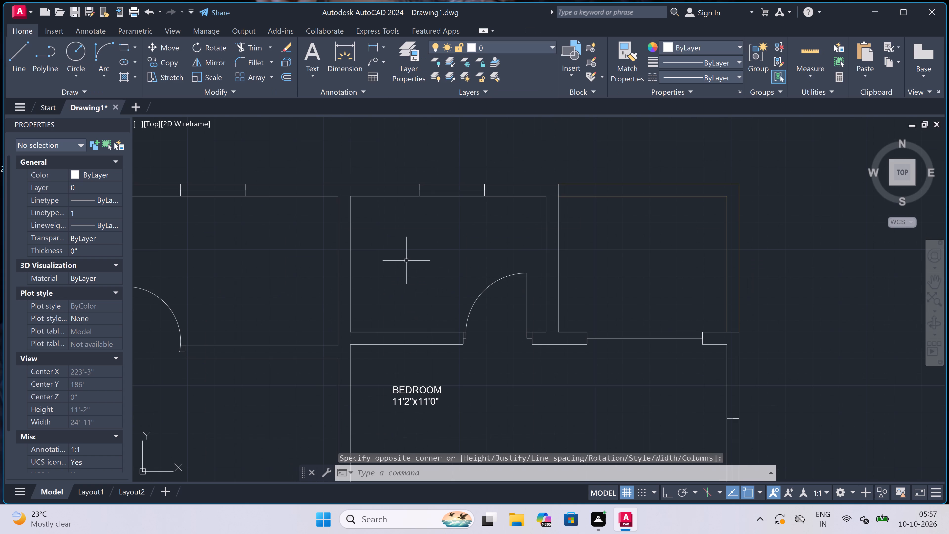
key("space")
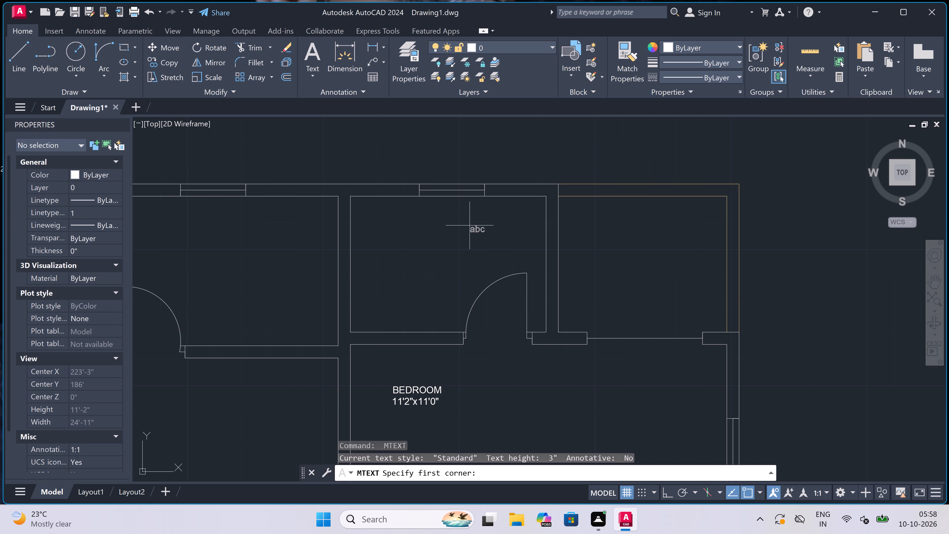
left_click(430, 222)
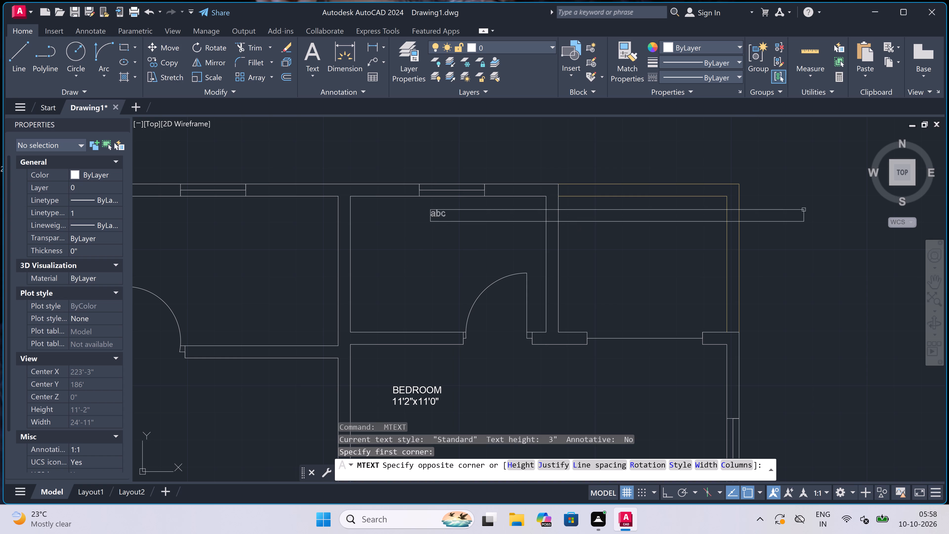
left_click(805, 208)
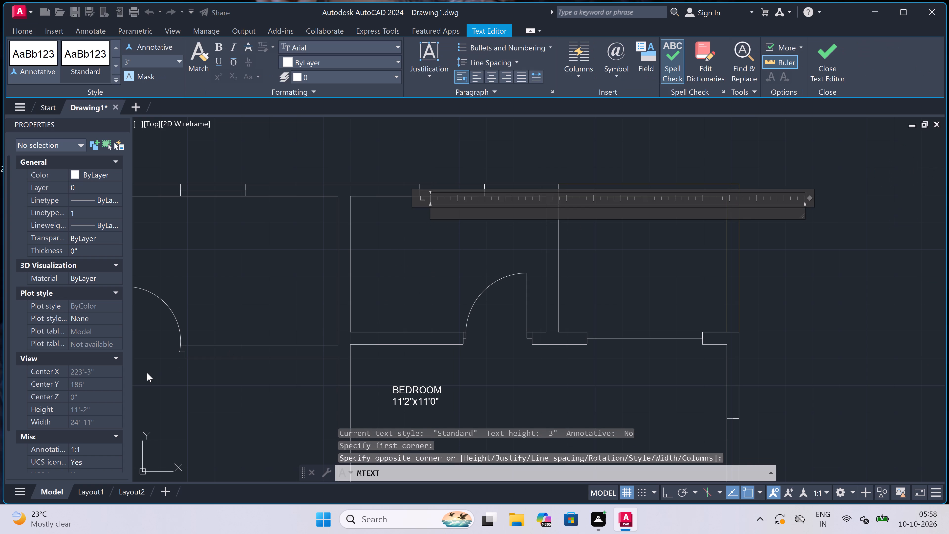
scroll(147, 372, "down", 2)
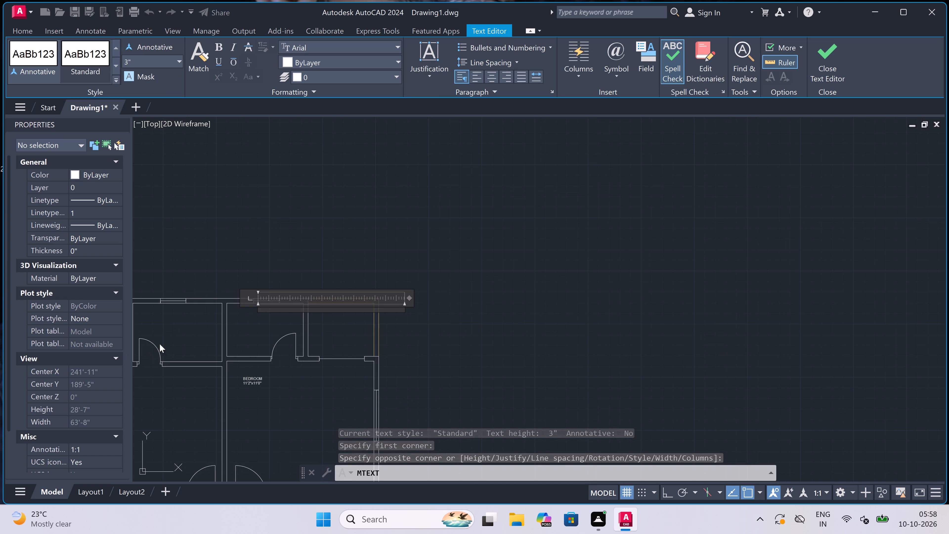
scroll(250, 325, "up", 2)
scroll(243, 306, "up", 3)
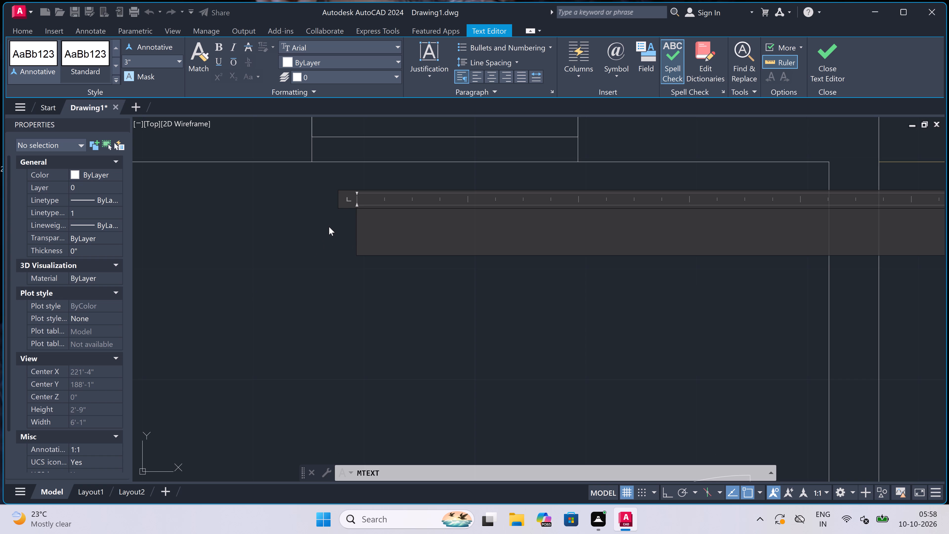
type("TOILET")
key("Return")
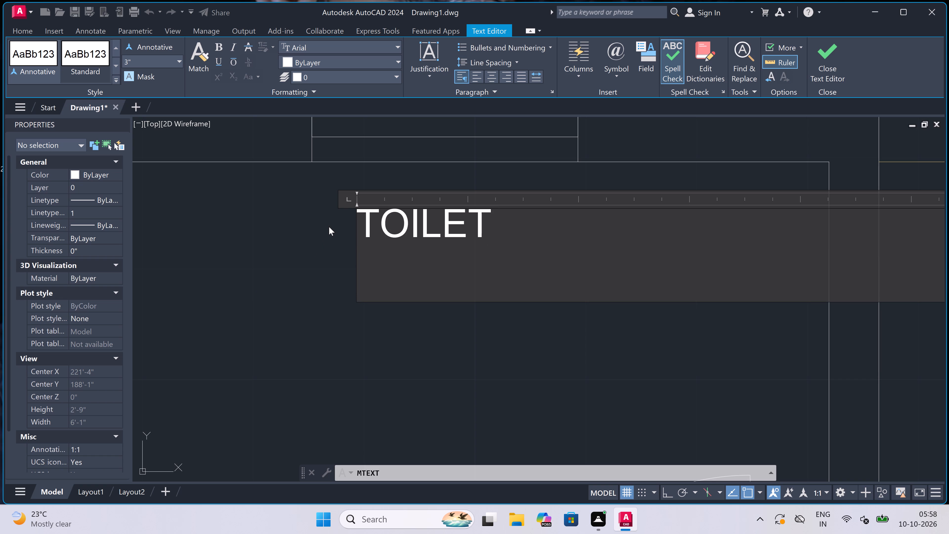
type("6'0")
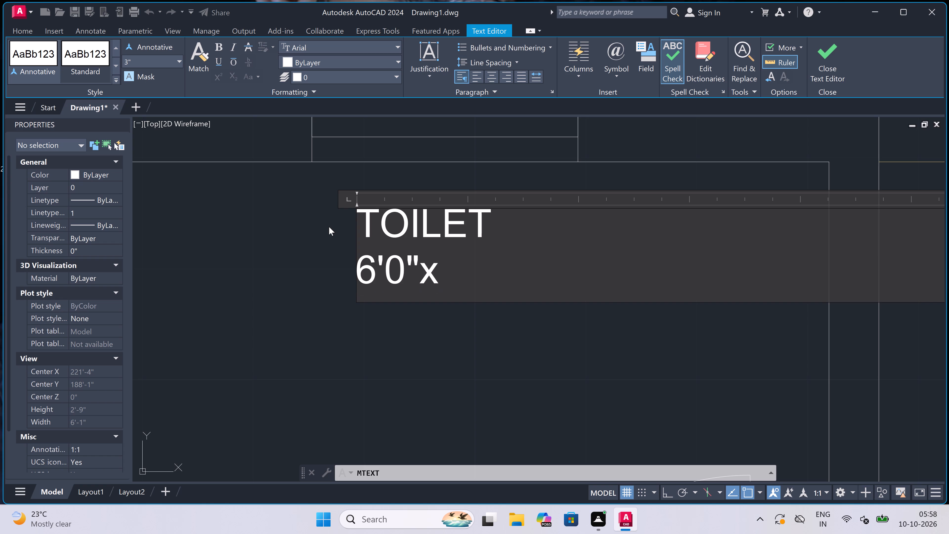
type("4'3")
key("BackSpace")
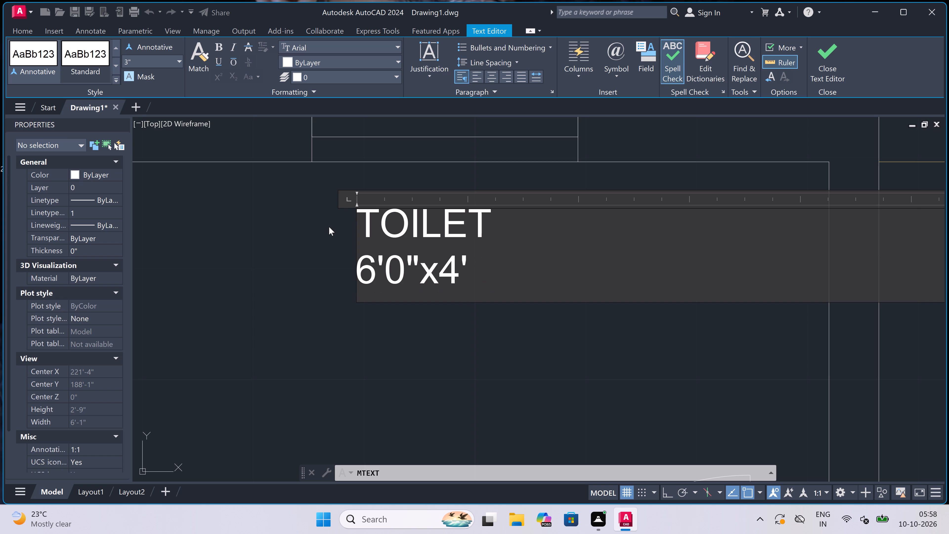
key("2")
key("shift+quotedbl")
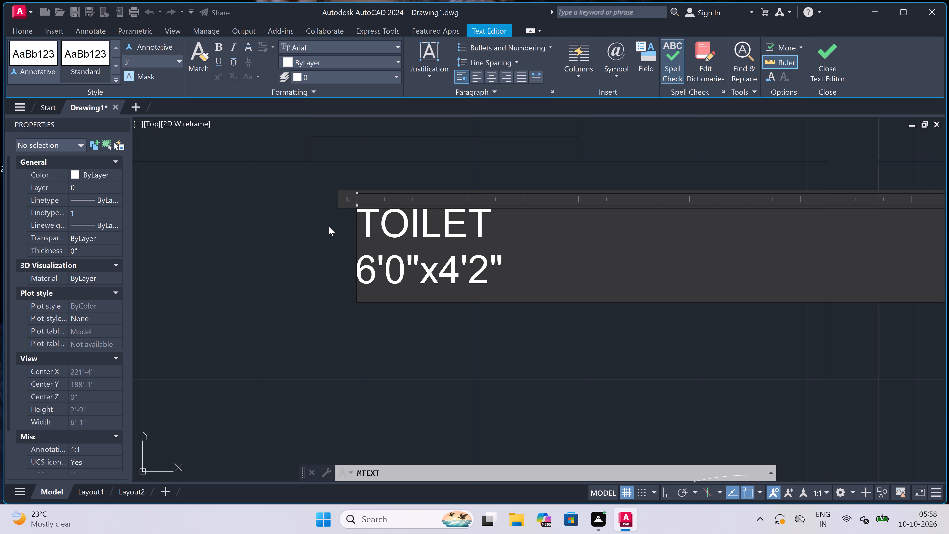
left_click(329, 234)
Add a multiline text label in the corner space right of the 6'0"x4'2" toilet, reading VERANDAH / 5'2"x4'9".
scroll(328, 234, "down", 7)
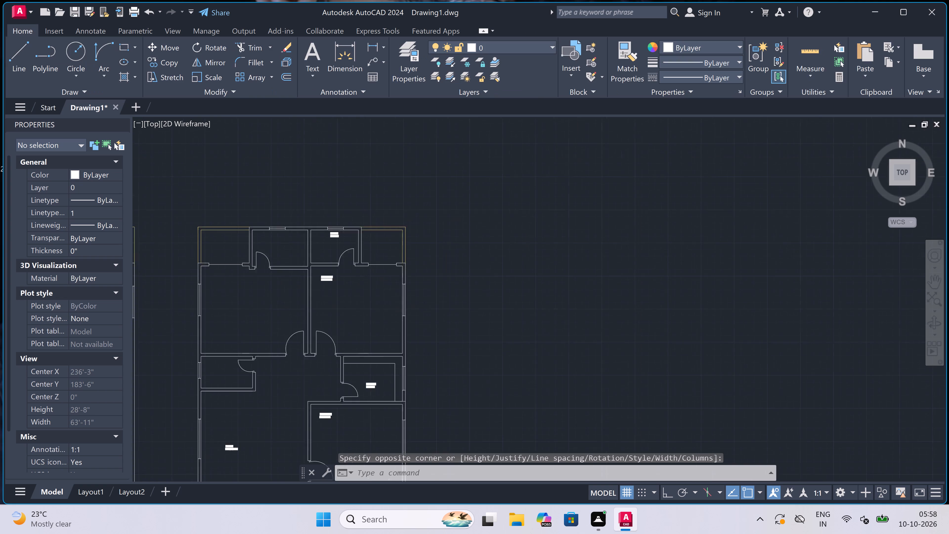
scroll(348, 241, "up", 4)
scroll(402, 232, "up", 1)
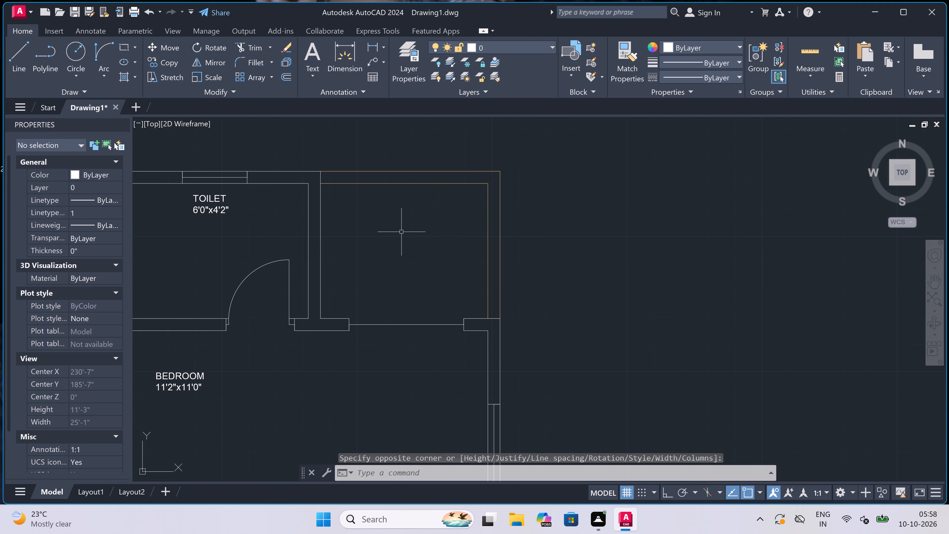
key("space")
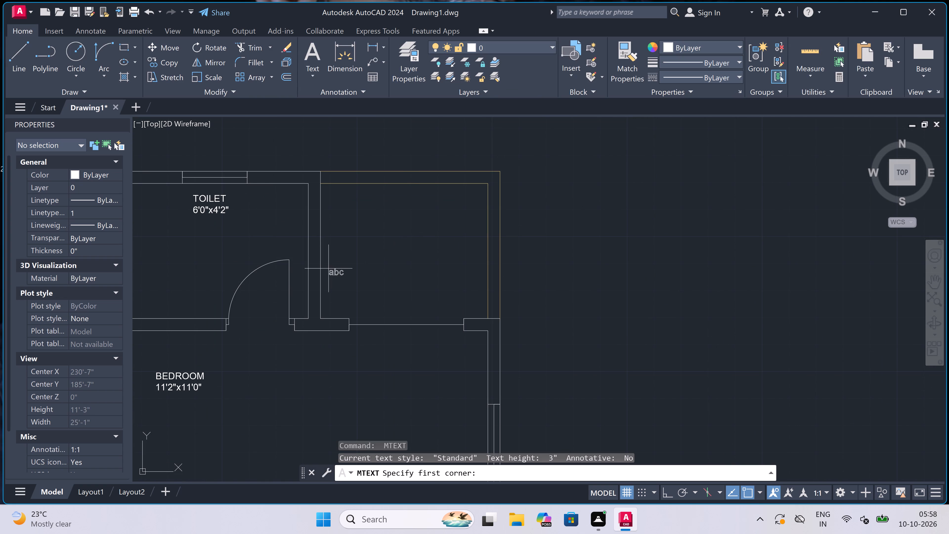
left_click(346, 240)
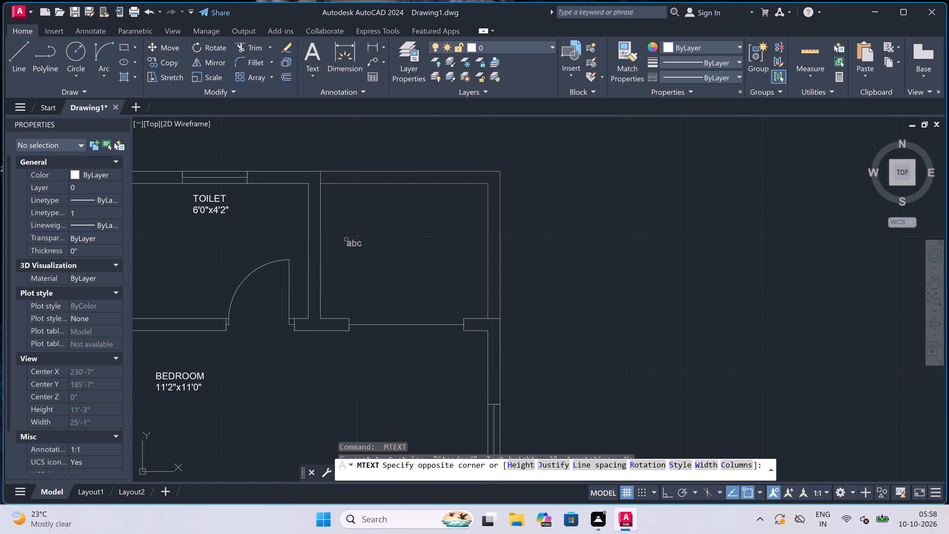
left_click(697, 244)
scroll(402, 293, "down", 1)
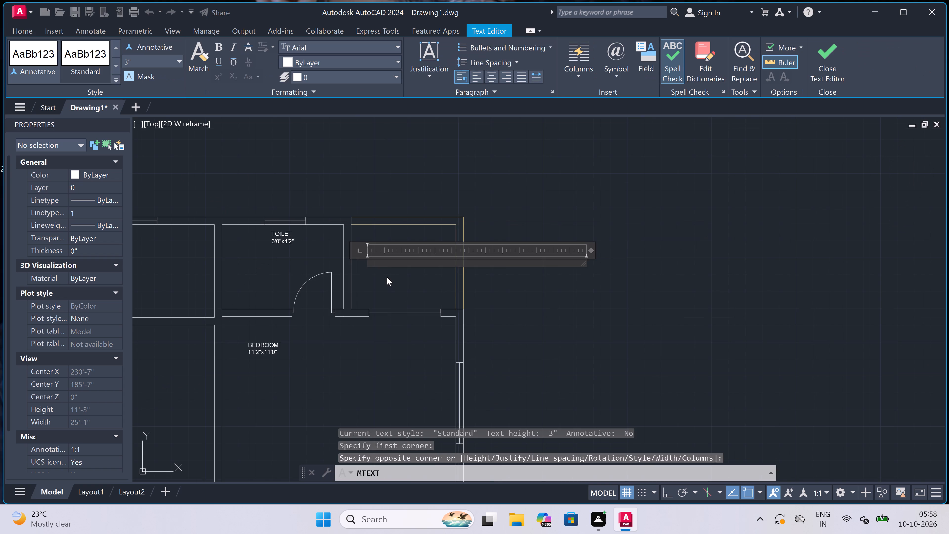
scroll(387, 277, "up", 3)
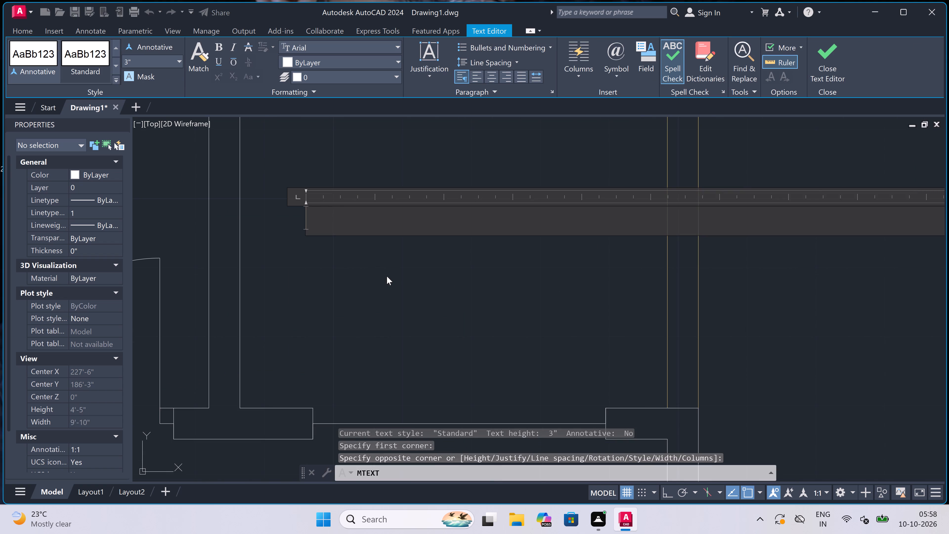
type("VERANDAH")
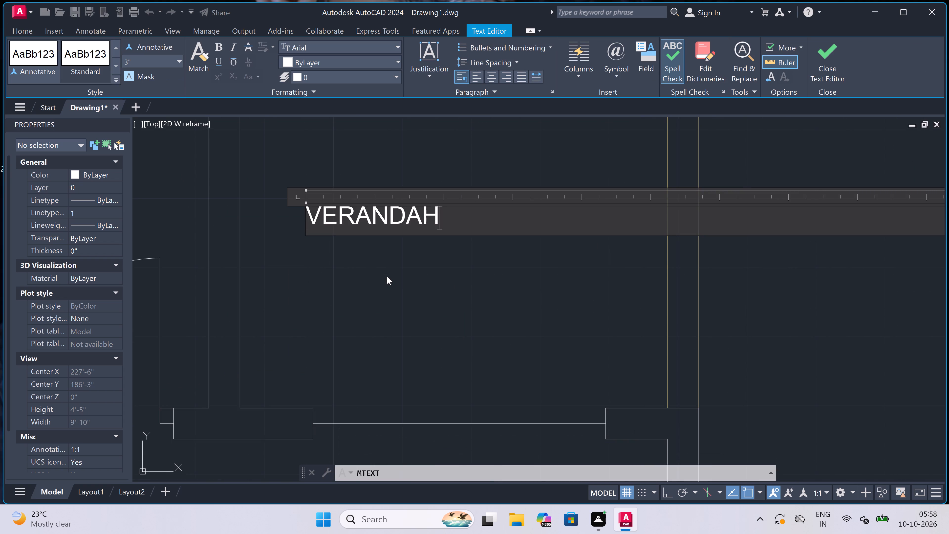
key("Return")
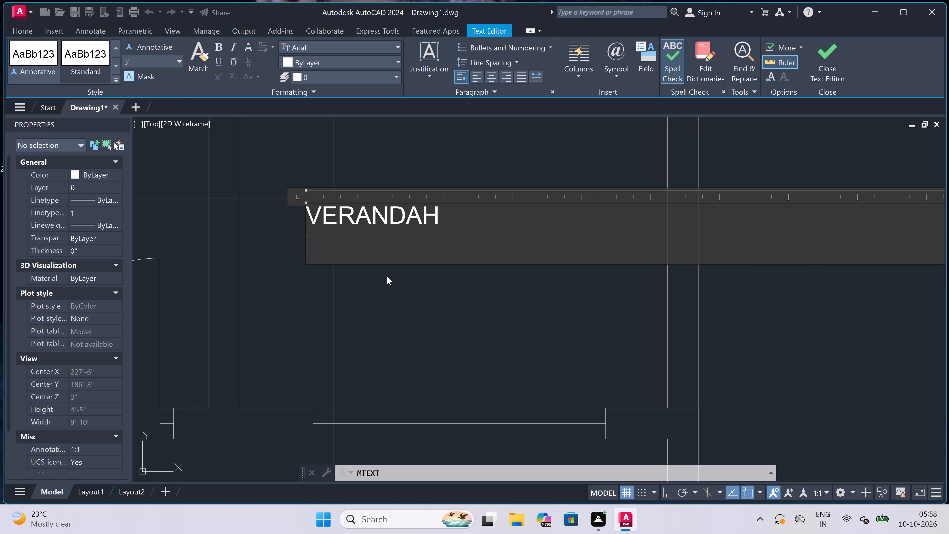
type("5'")
key("2")
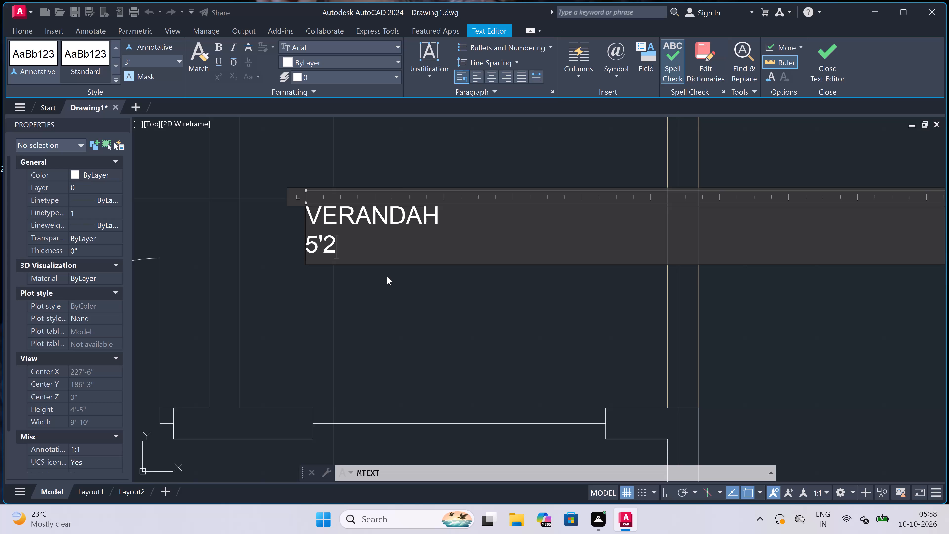
key("shift+quotedbl")
key("x")
key("4")
type("'9")
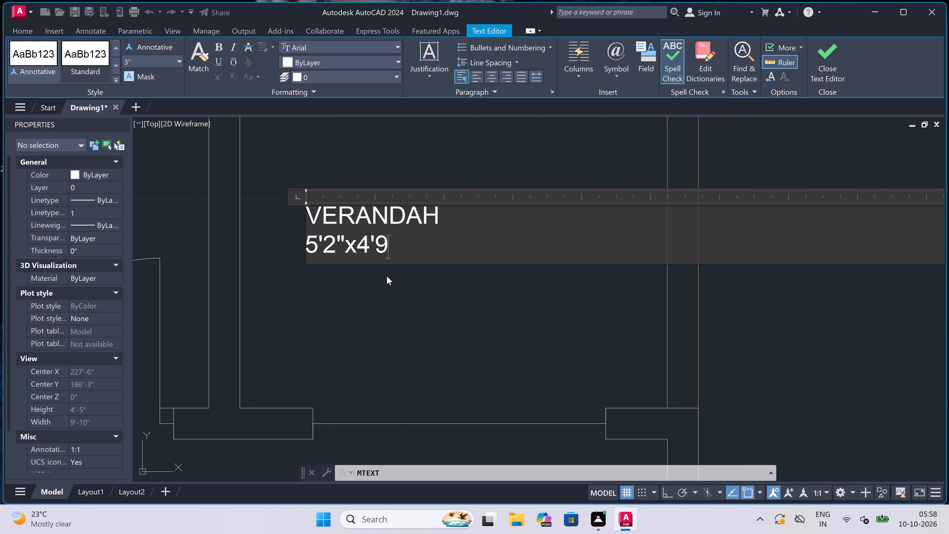
key("shift+quotedbl")
left_click(383, 293)
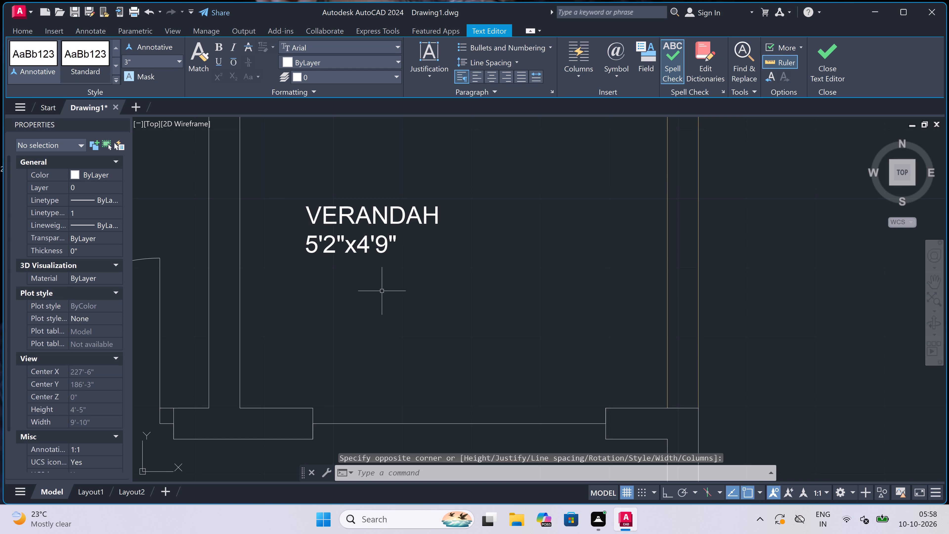
Add a multiline text label in the small room left of the 6'0"x4'2" toilet, above its door swing, reading TOILET / 7'0"x4'7".
scroll(381, 290, "down", 7)
scroll(305, 287, "up", 4)
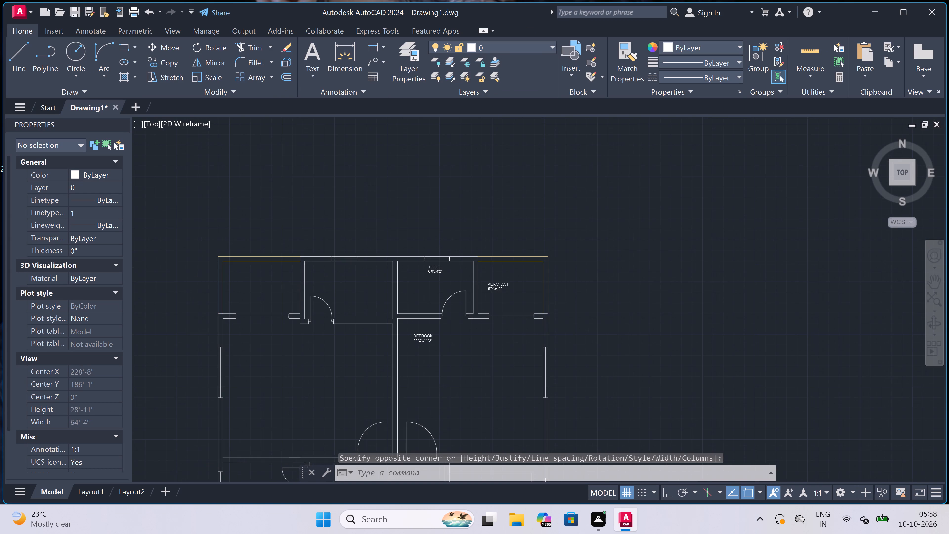
key("space")
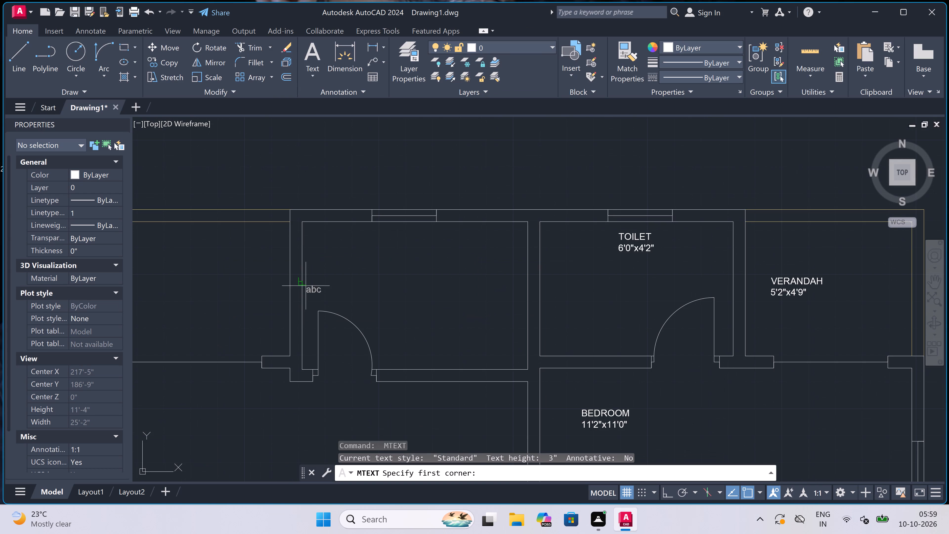
scroll(328, 257, "up", 1)
left_click(320, 252)
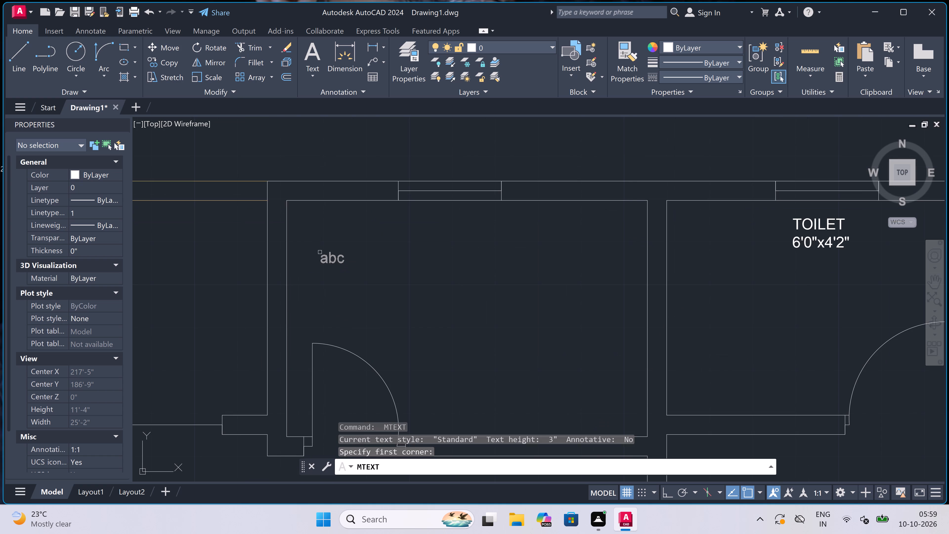
left_click(573, 245)
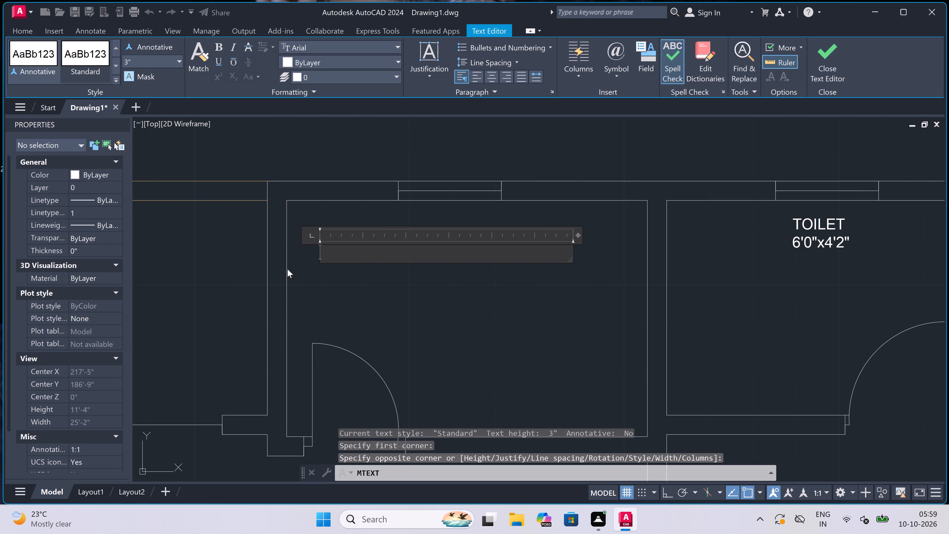
scroll(287, 269, "up", 2)
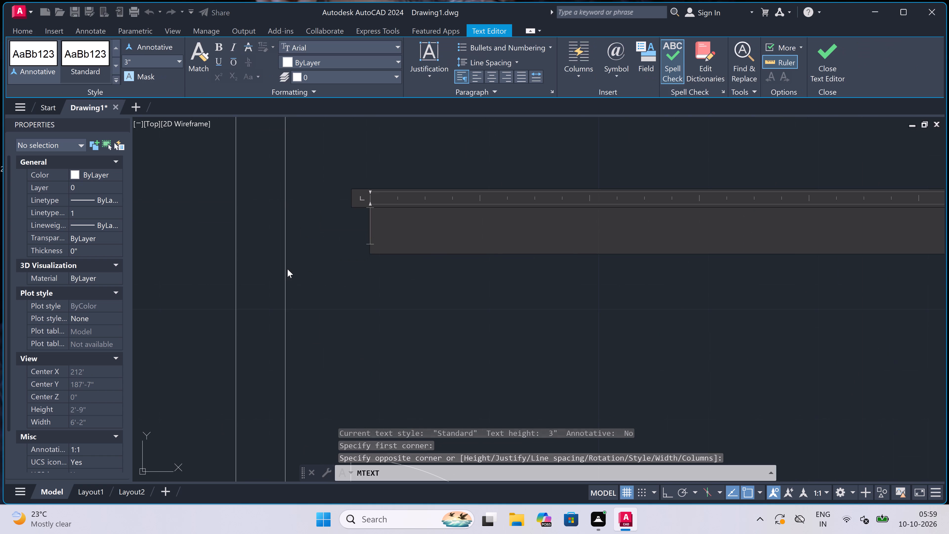
type("TOL")
key("BackSpace")
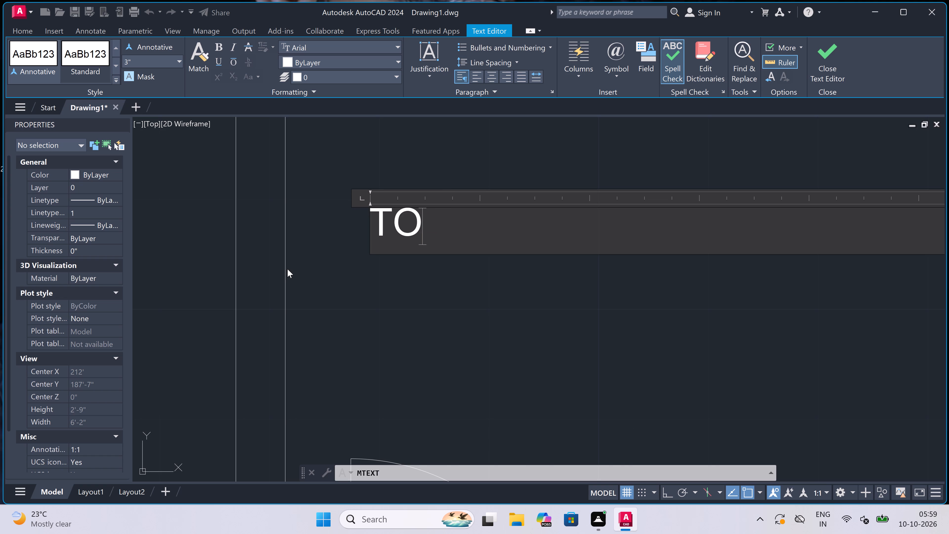
type("ILET")
key("Return")
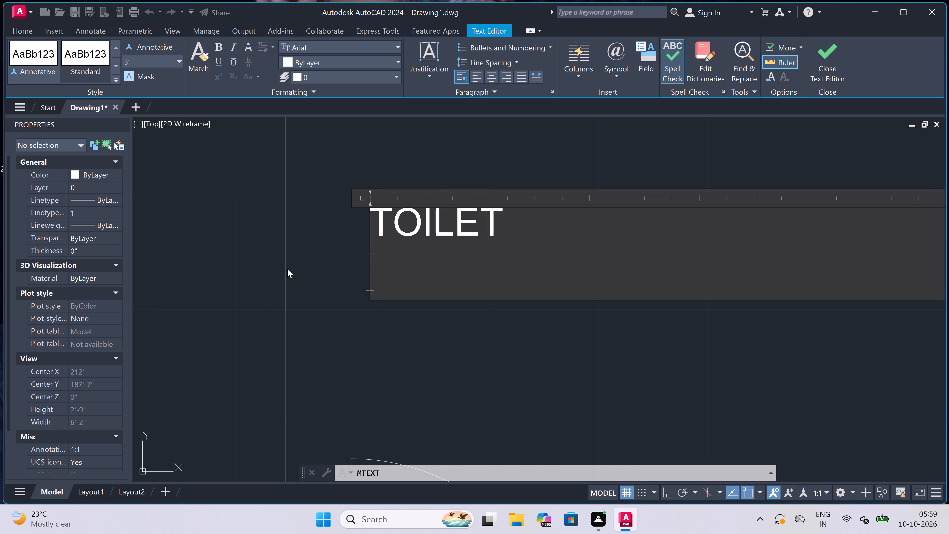
key("7")
type("'0")
key("shift+quotedbl")
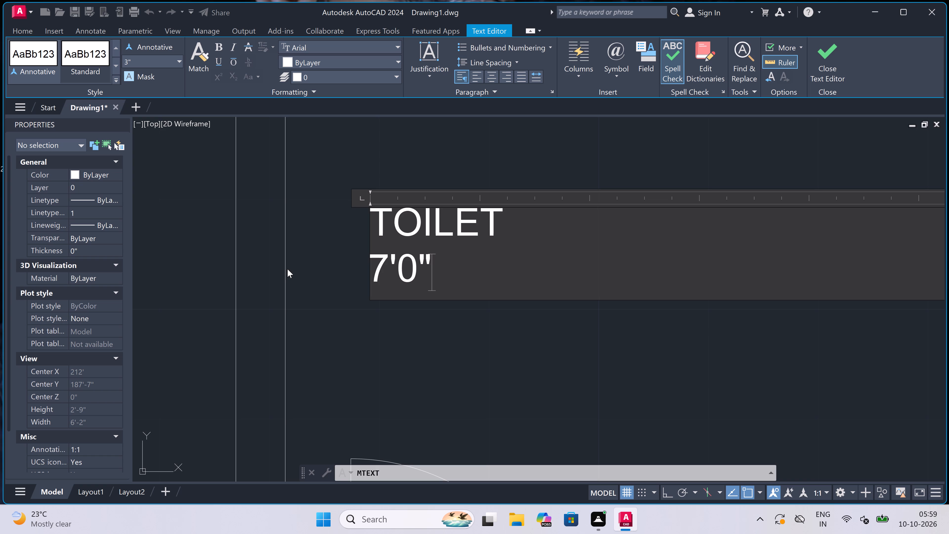
key("x")
key("4")
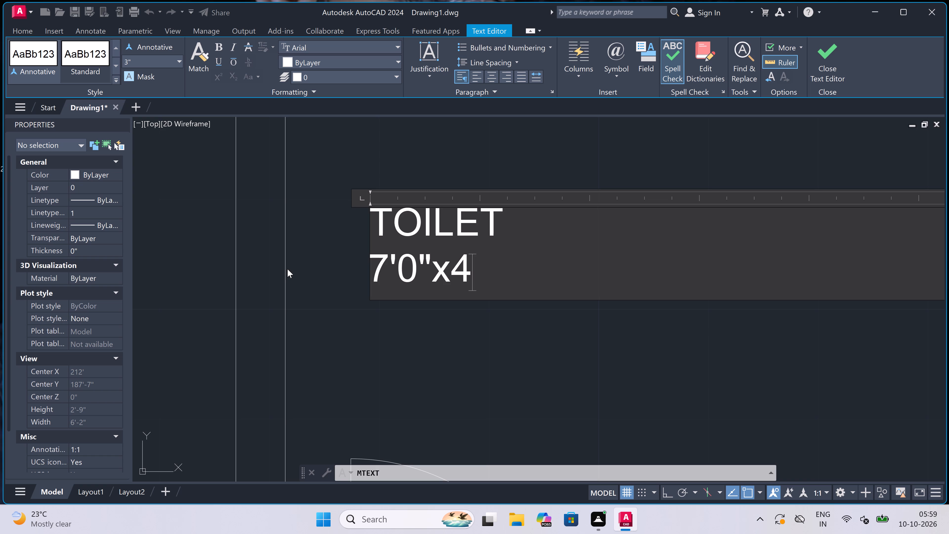
key("apostrophe")
key("7")
key("shift+quotedbl")
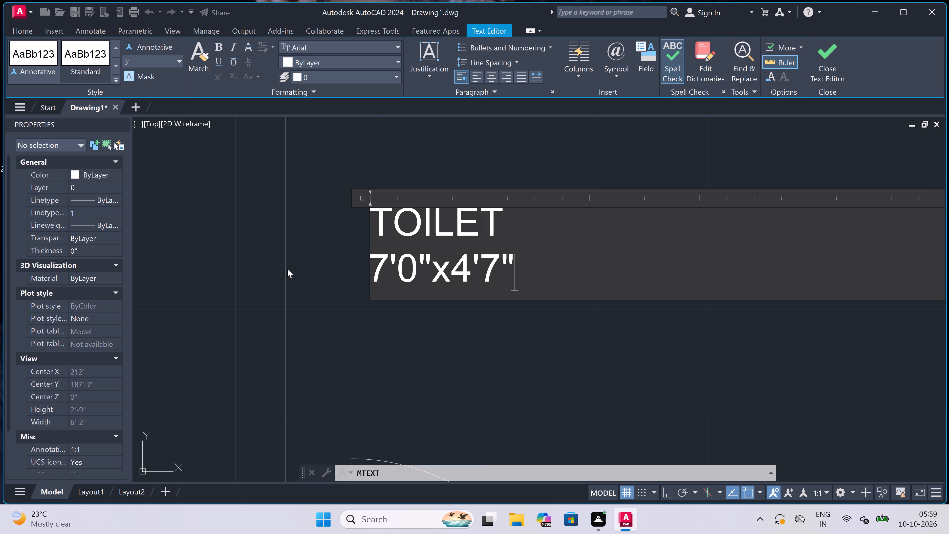
left_click(387, 373)
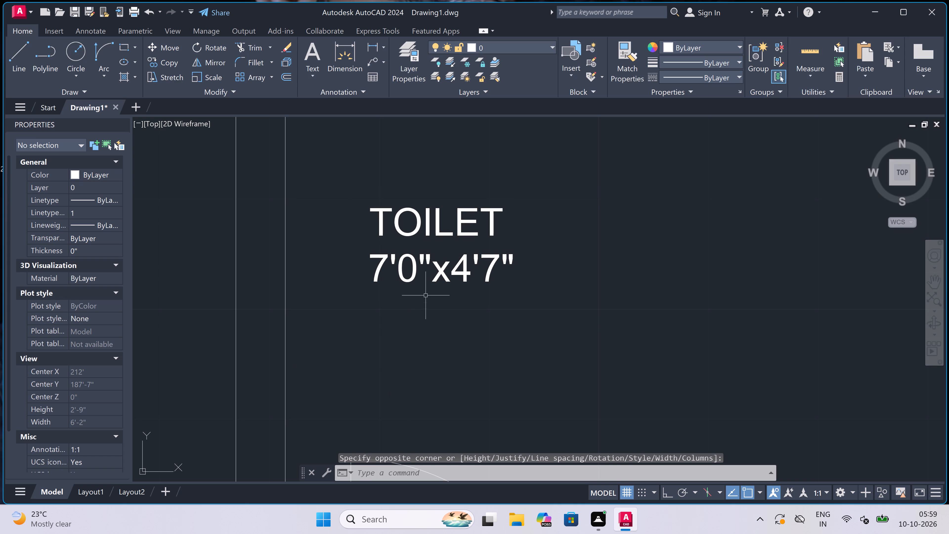
Add a multiline text label in the corner space left of the 7'0"x4'7" toilet, reading VERANDAH / 6'1"x5'2".
scroll(426, 295, "down", 6)
scroll(390, 301, "up", 3)
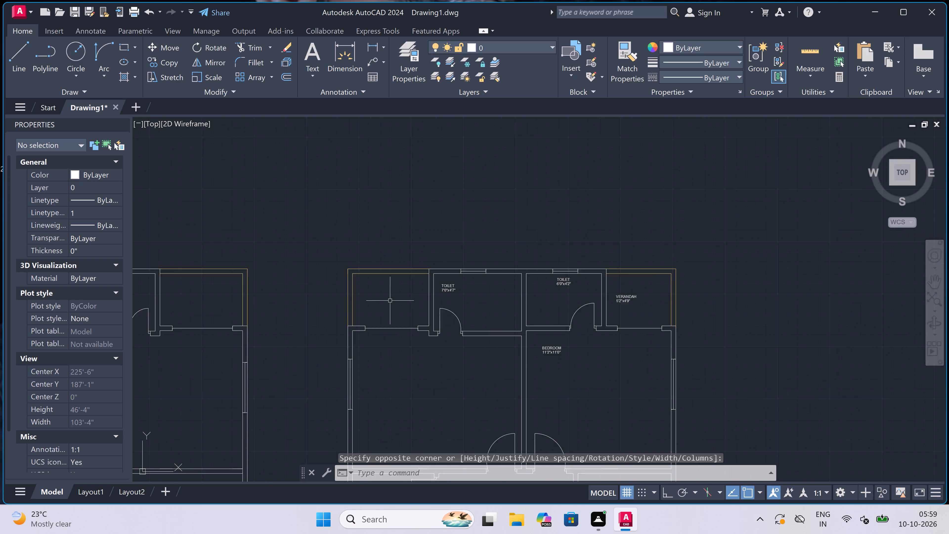
key("space")
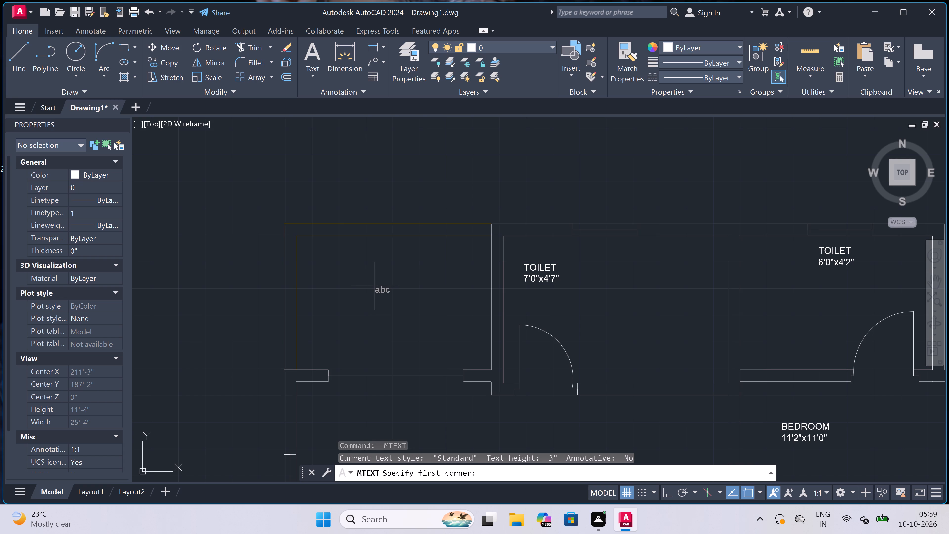
scroll(417, 345, "down", 2)
scroll(409, 315, "down", 2)
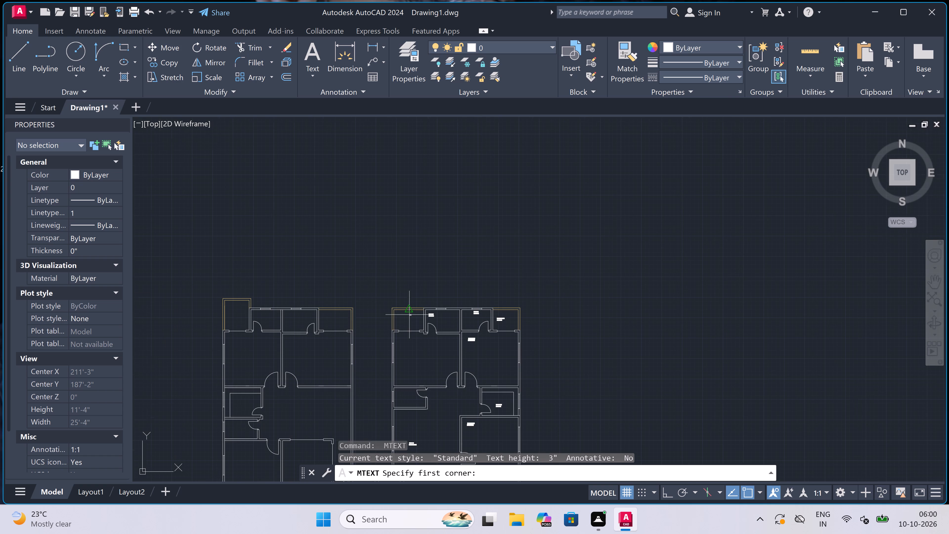
scroll(408, 310, "up", 3)
scroll(385, 358, "up", 2)
left_click_drag(356, 348, 359, 347)
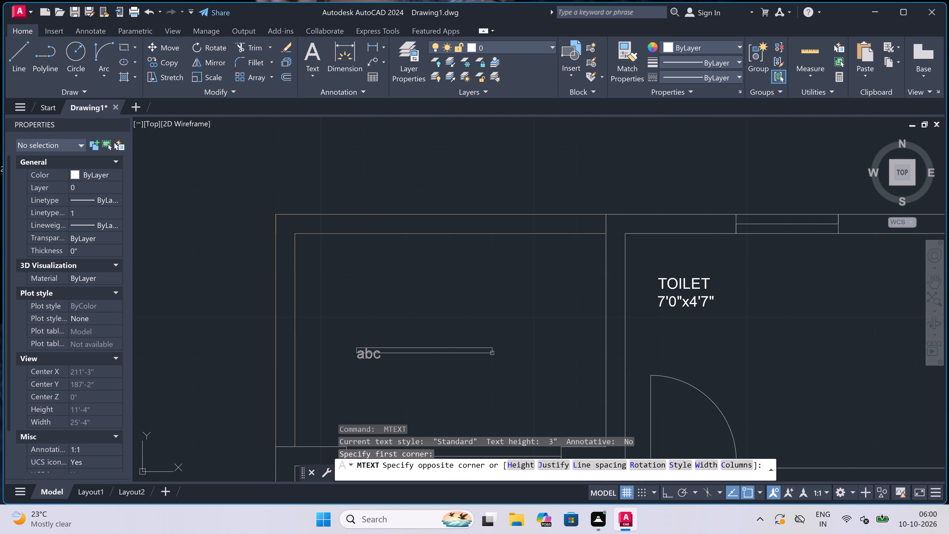
left_click(861, 339)
scroll(380, 276, "down", 1)
scroll(372, 344, "up", 1)
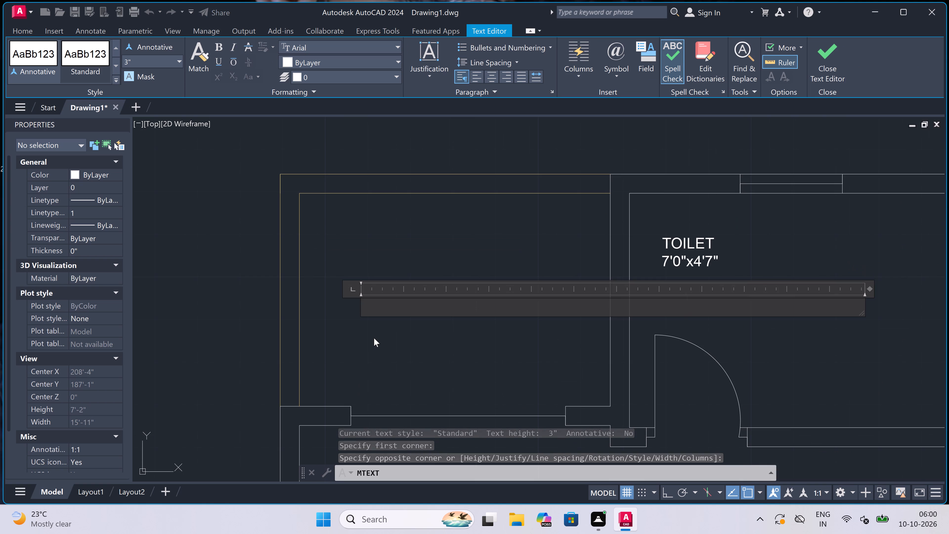
type("VERANDAH")
key("Return")
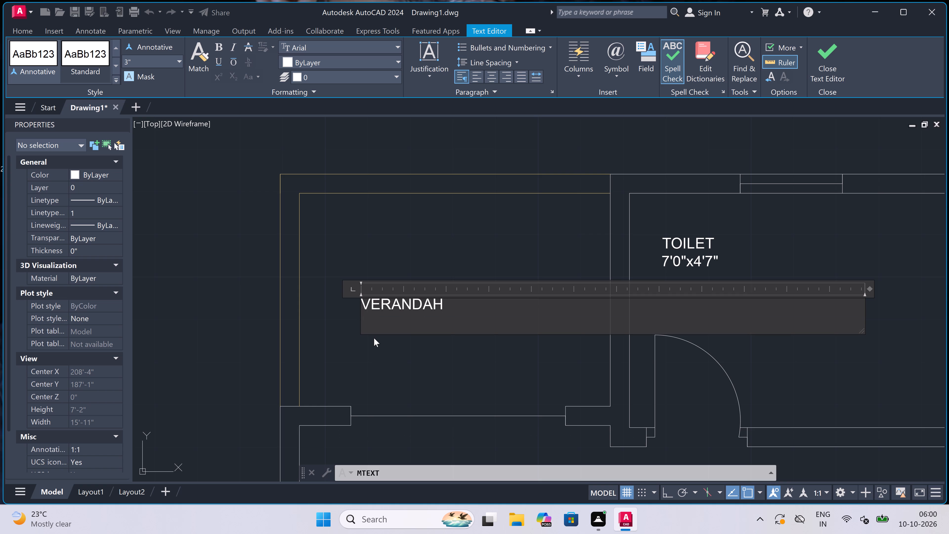
scroll(374, 338, "down", 4)
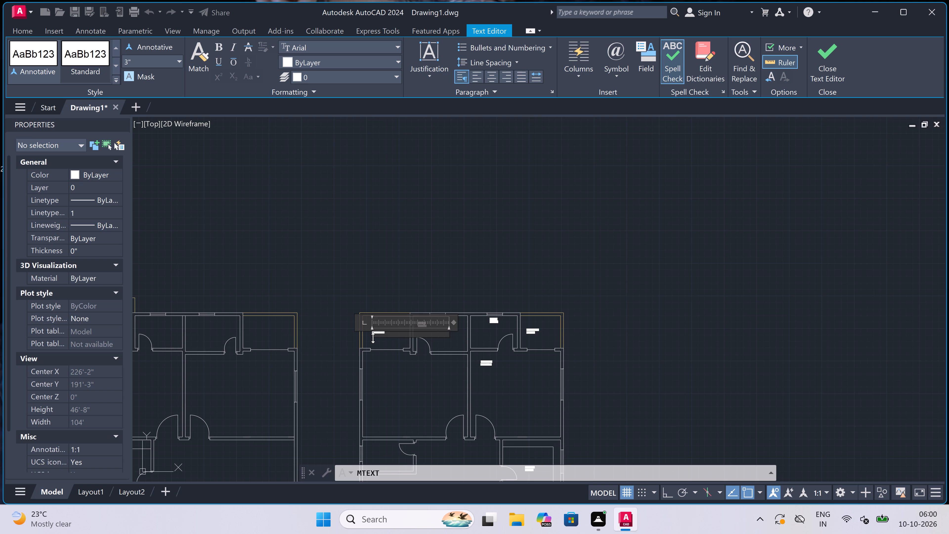
scroll(373, 336, "up", 3)
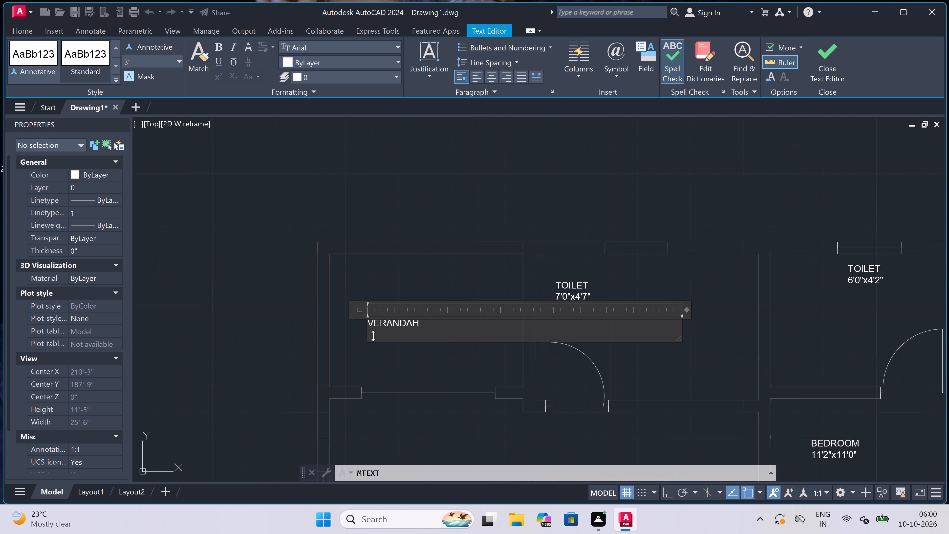
scroll(373, 336, "up", 2)
type("6'")
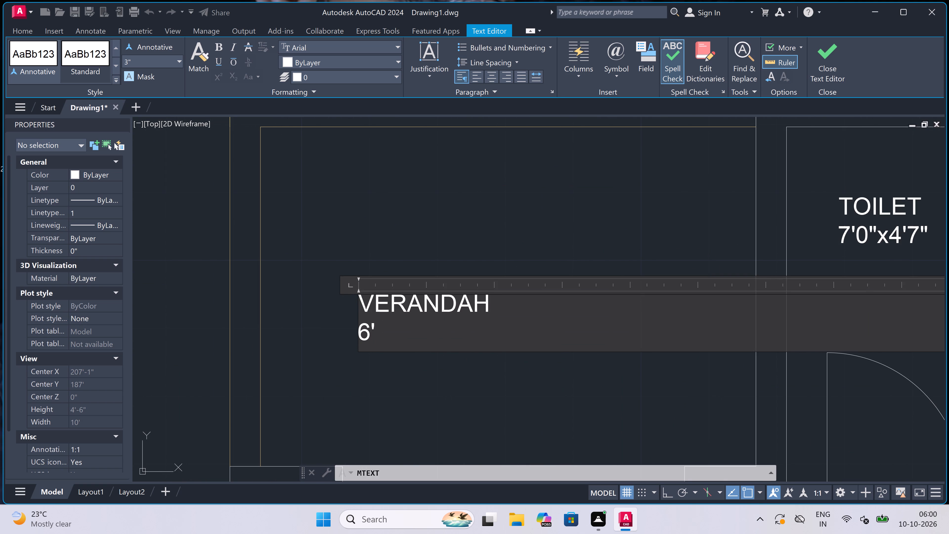
key("1")
type("\"x")
type("5'")
key("2")
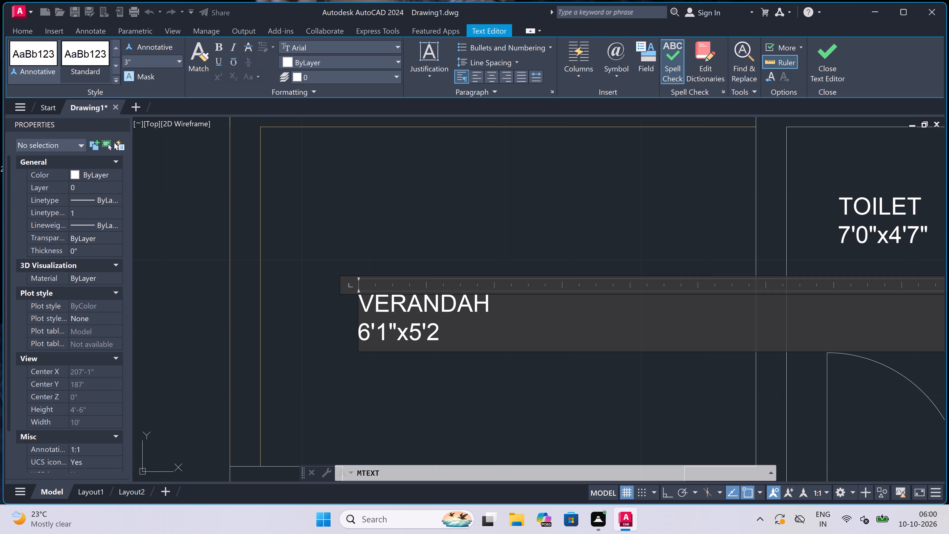
key("shift+quotedbl")
left_click_drag(367, 215, 366, 219)
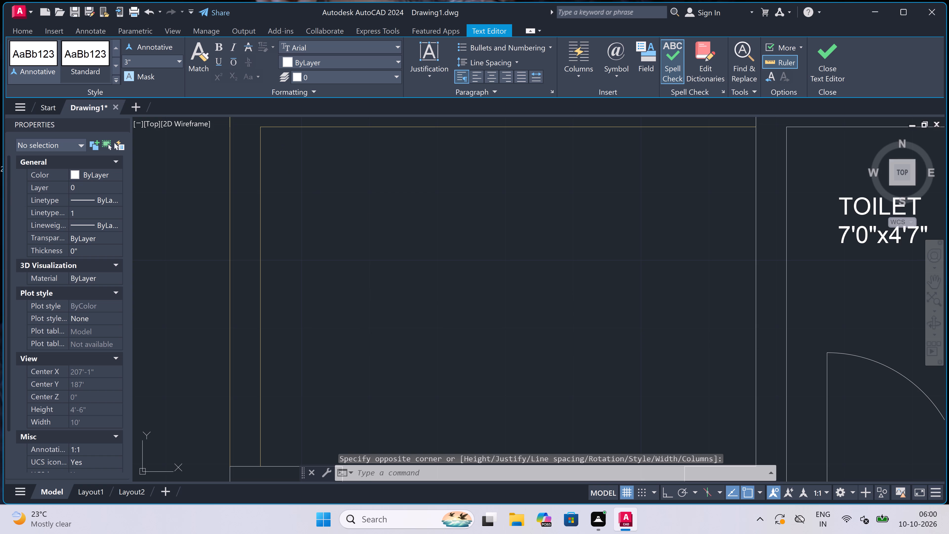
Add a multiline text label in the large room directly below the 6'1"x5'2" verandah, reading BEDROOM / 13'1"x11'0".
scroll(370, 216, "down", 10)
scroll(377, 252, "up", 3)
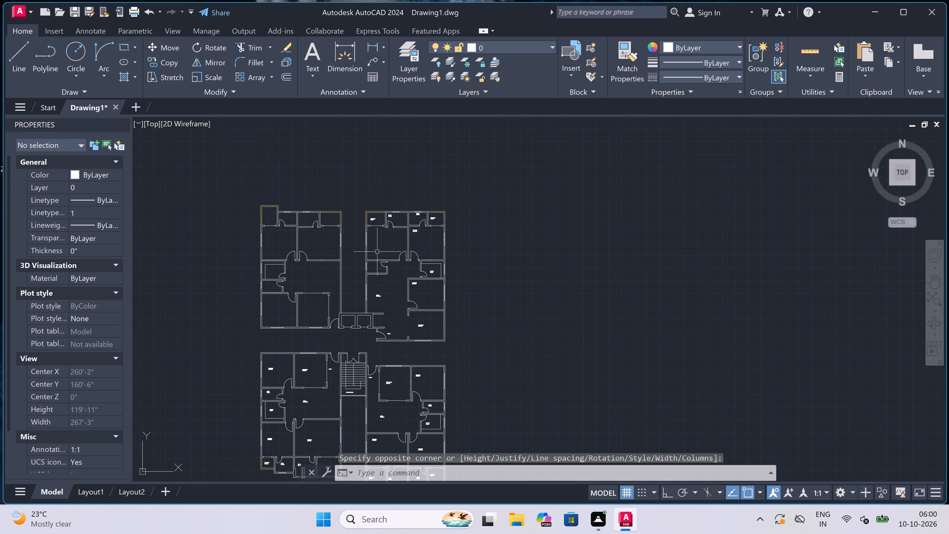
scroll(368, 188, "down", 3)
scroll(368, 168, "up", 4)
scroll(377, 230, "up", 1)
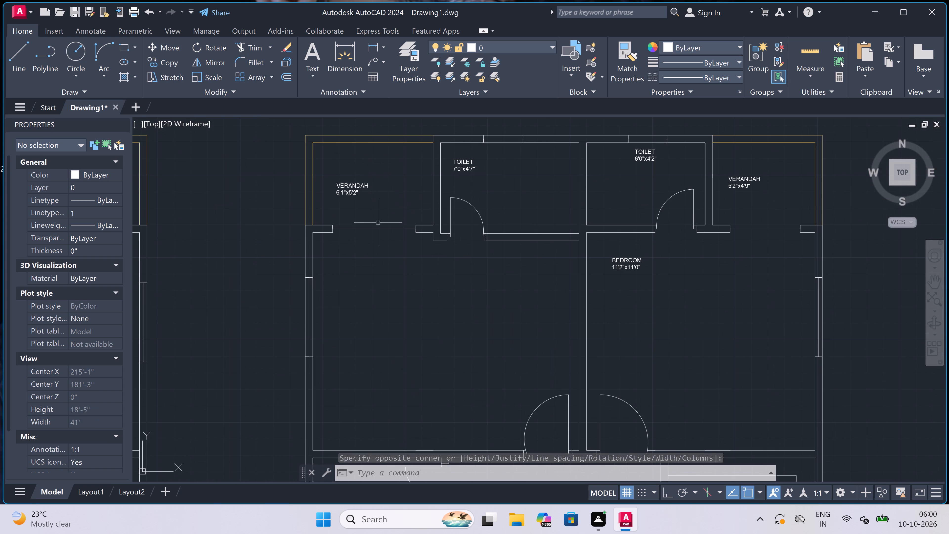
scroll(377, 230, "up", 1)
key("space")
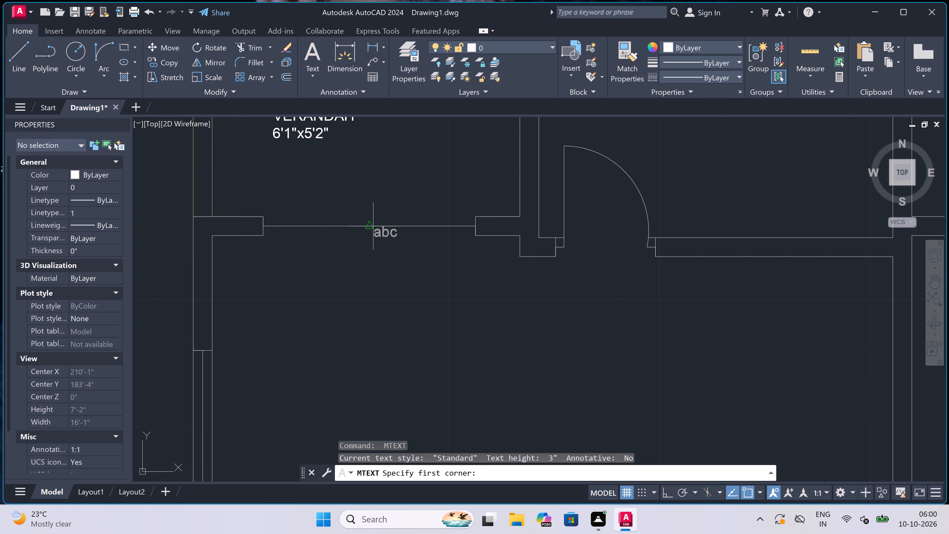
left_click(280, 309)
left_click(811, 317)
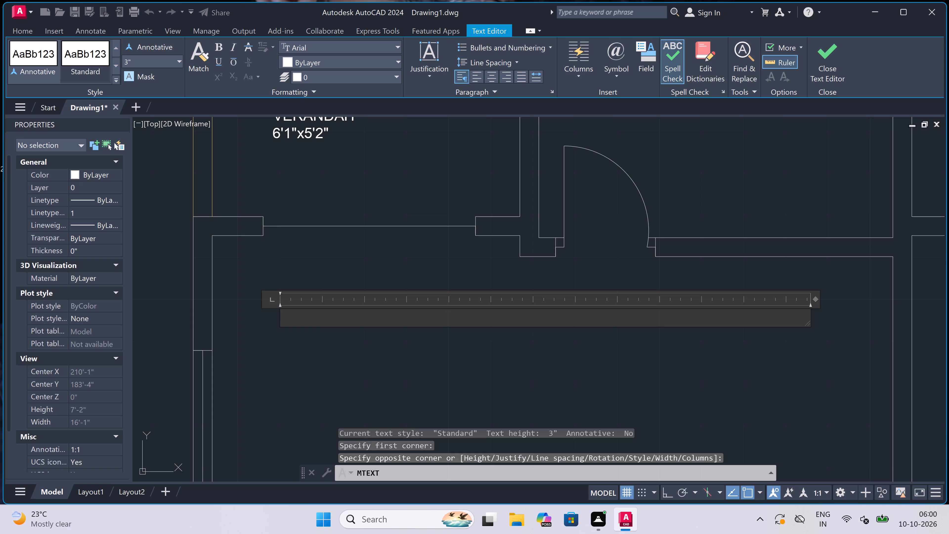
type("BEDRR")
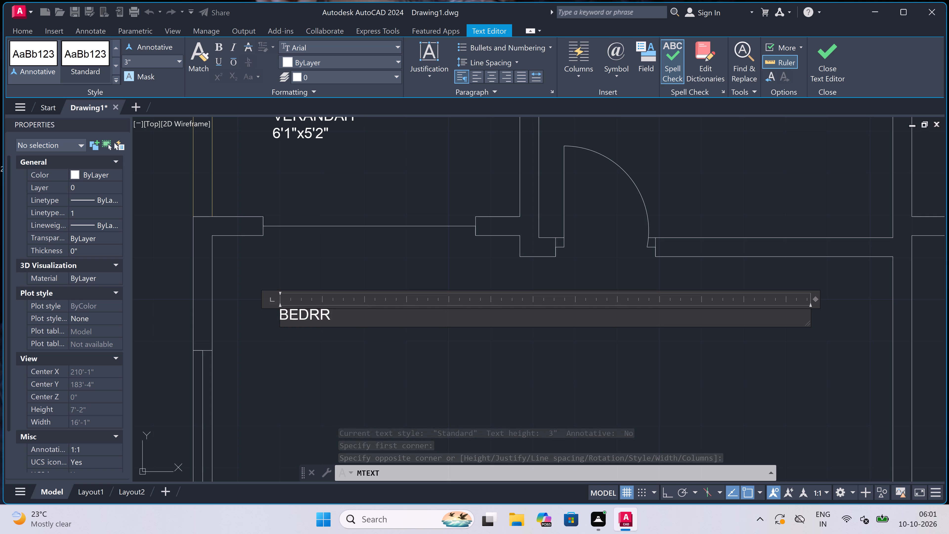
key("BackSpace")
type("OOM")
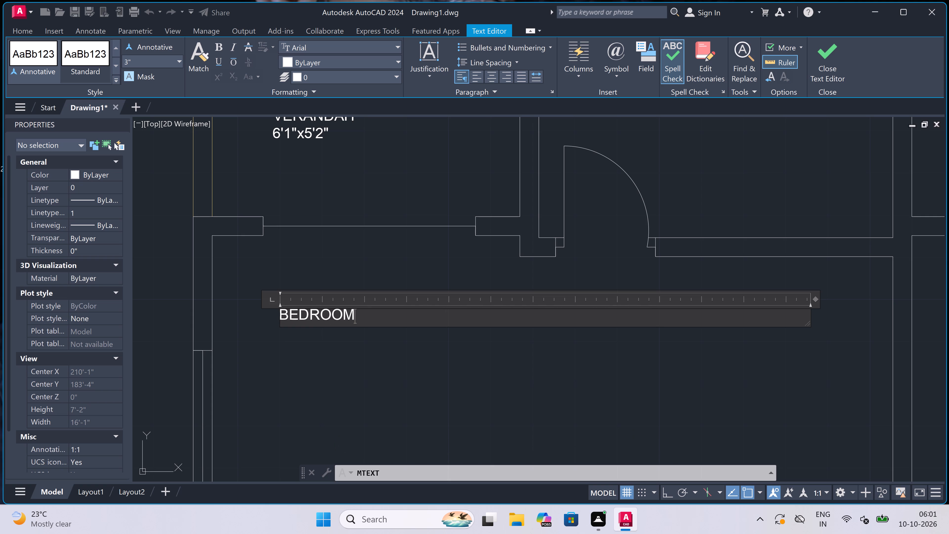
key("Return")
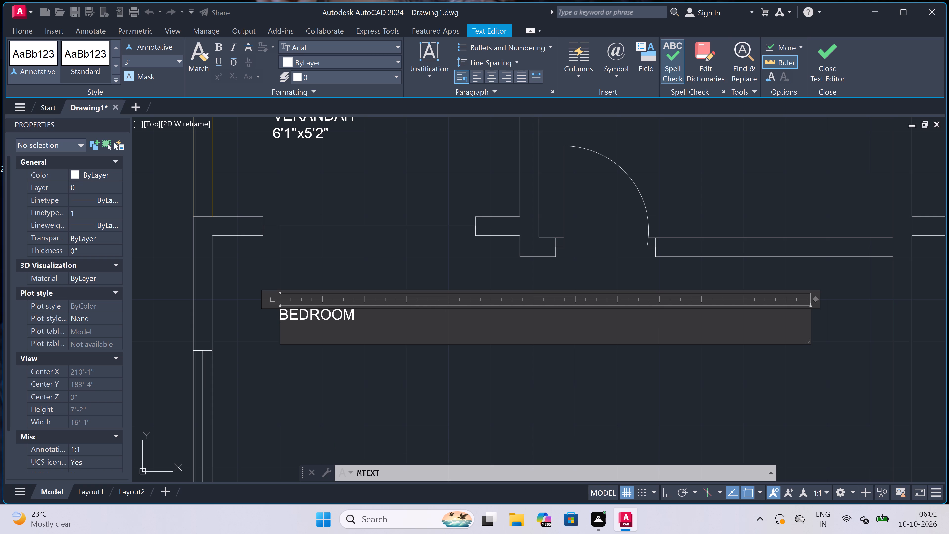
type("13")
type("'1")
type("\"x")
type("11")
type("'0\"")
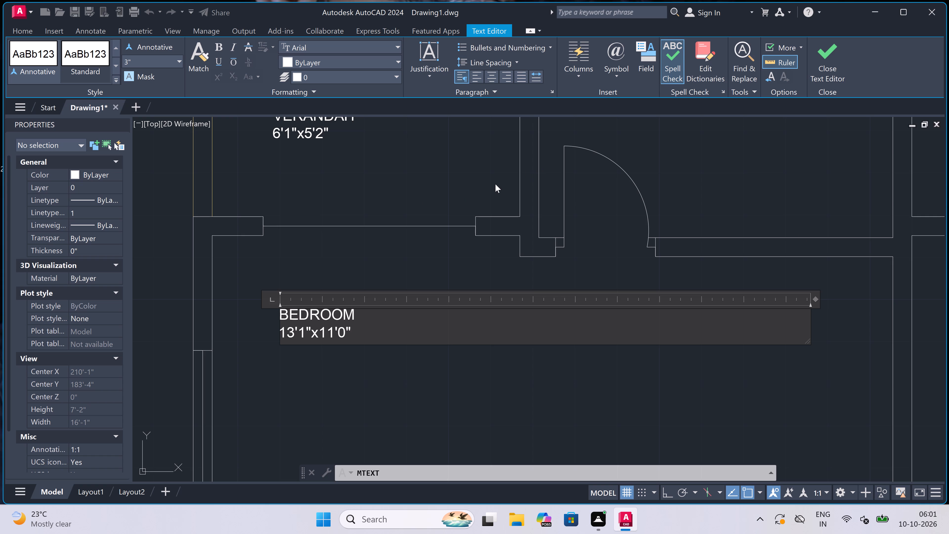
left_click(423, 199)
Add a multiline text label in the small room directly above the dining area, below its door swing, reading TOILET / 6'6"x4'0".
scroll(409, 203, "down", 6)
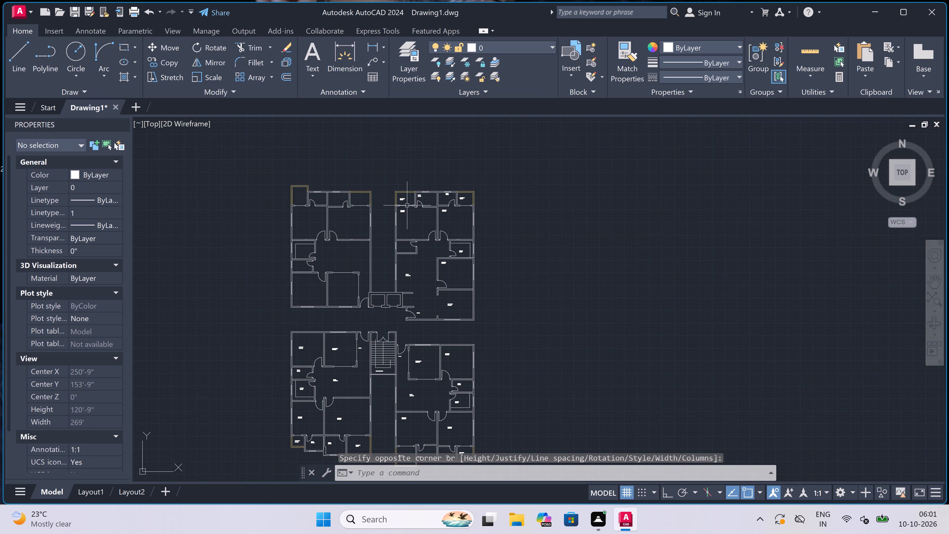
scroll(406, 243, "up", 4)
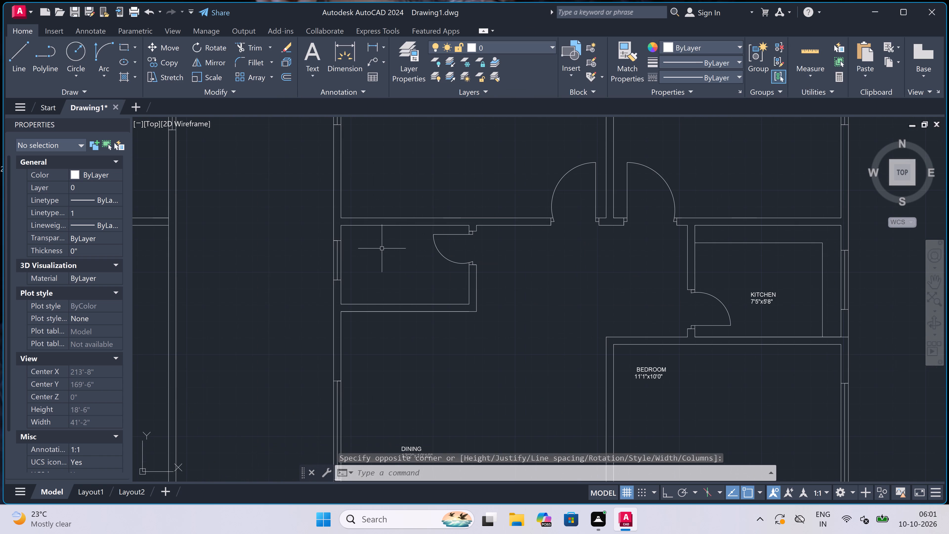
key("space")
scroll(376, 244, "down", 2)
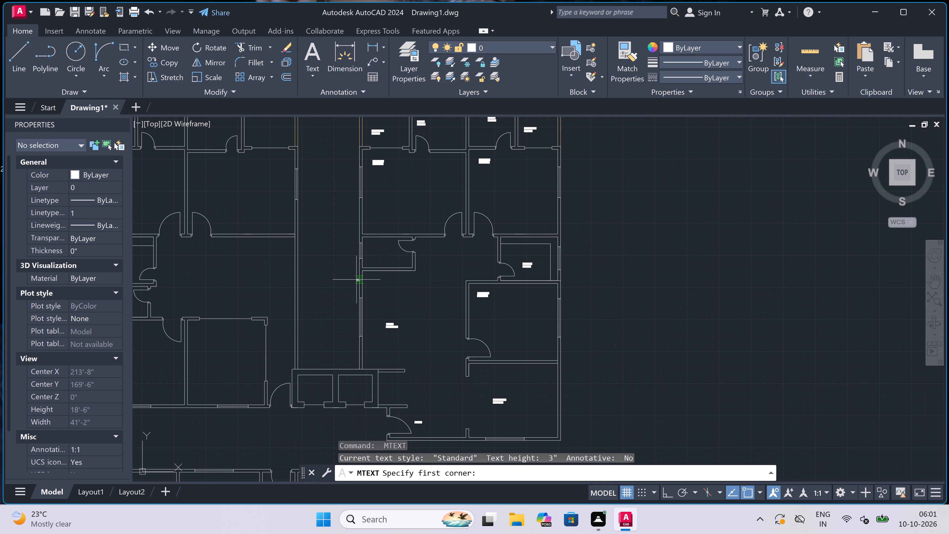
scroll(356, 280, "up", 3)
scroll(376, 247, "down", 2)
scroll(400, 211, "up", 2)
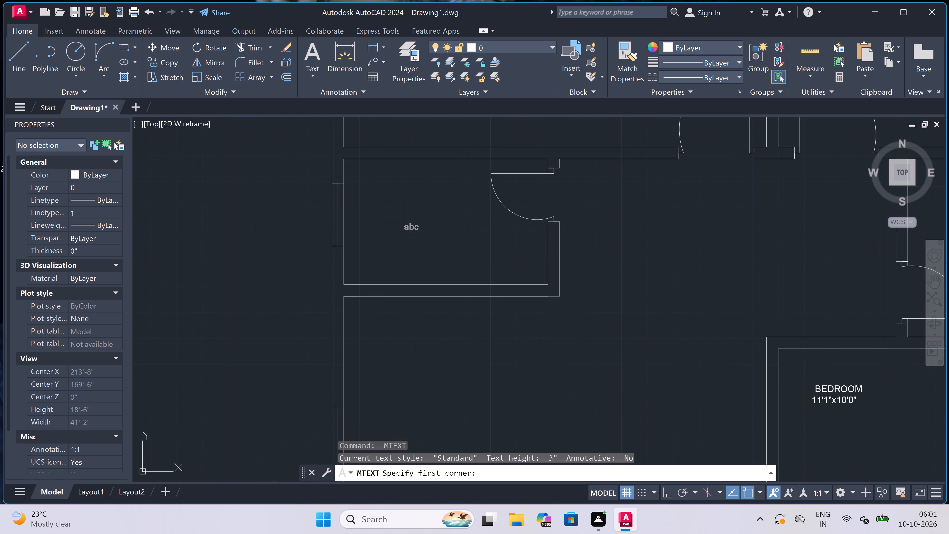
scroll(397, 248, "down", 1)
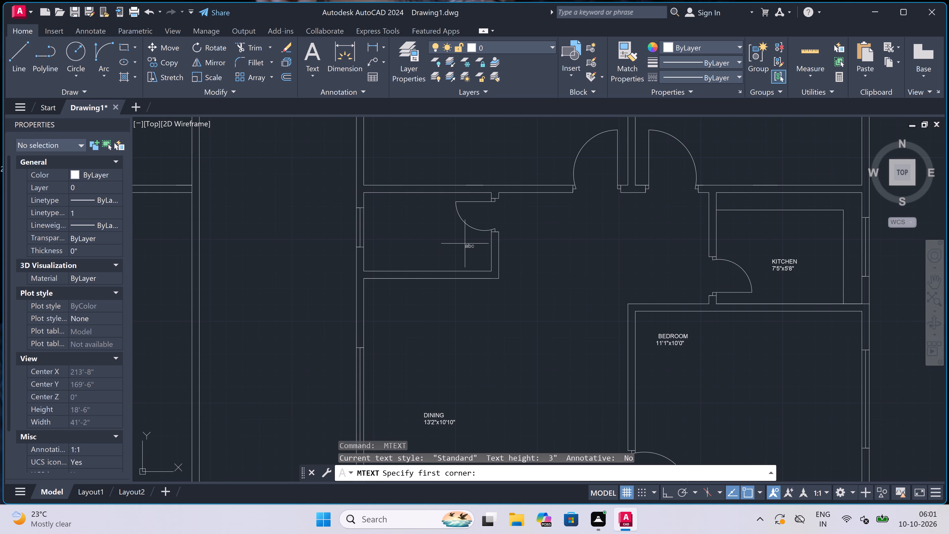
scroll(536, 231, "up", 2)
scroll(428, 246, "down", 1)
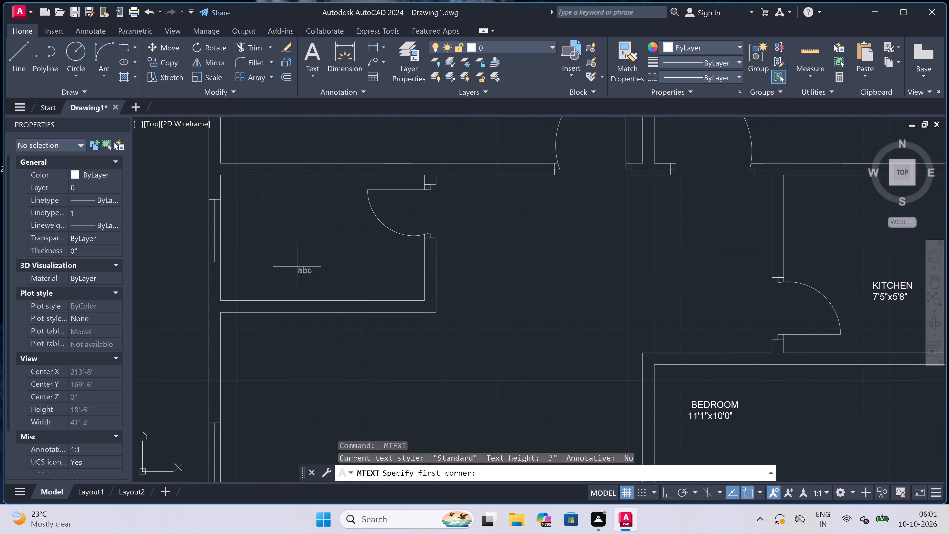
left_click(307, 264)
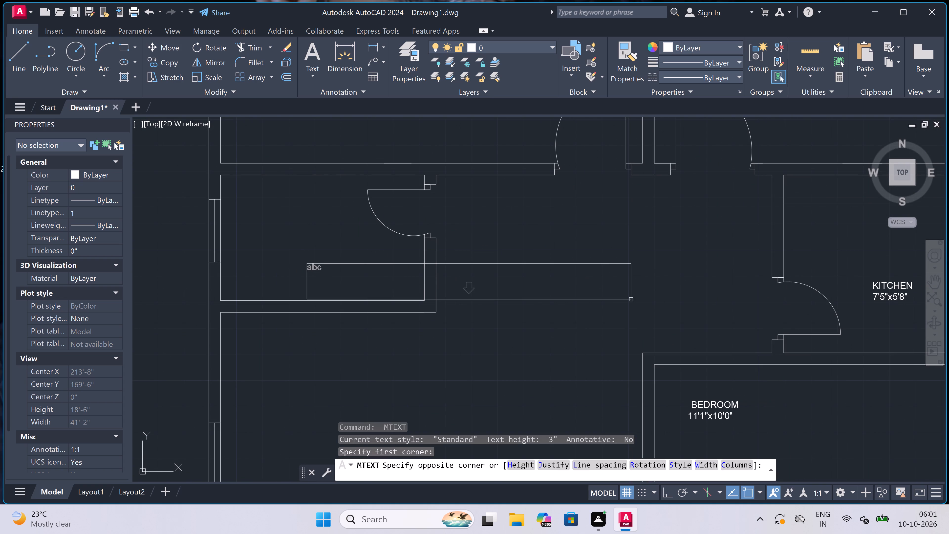
left_click(674, 280)
scroll(424, 269, "down", 2)
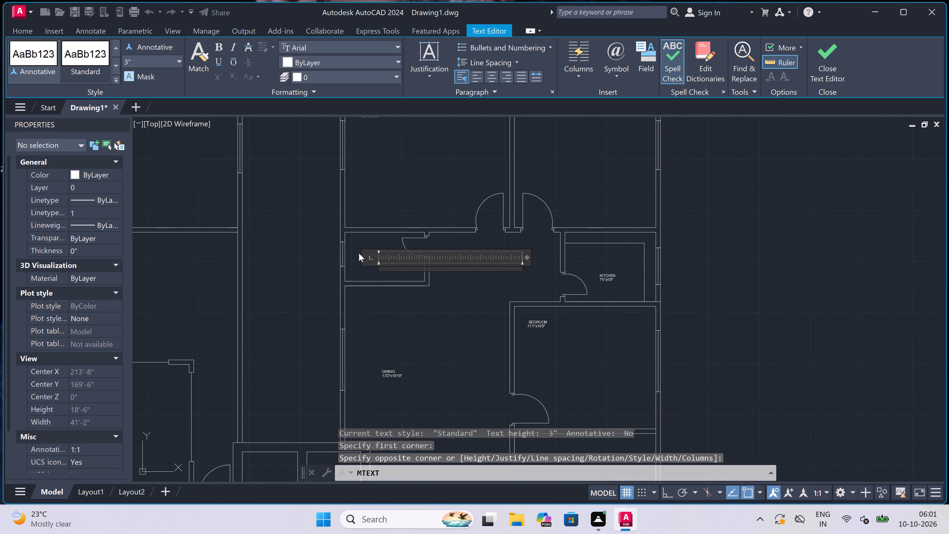
scroll(359, 253, "up", 2)
scroll(469, 259, "up", 2)
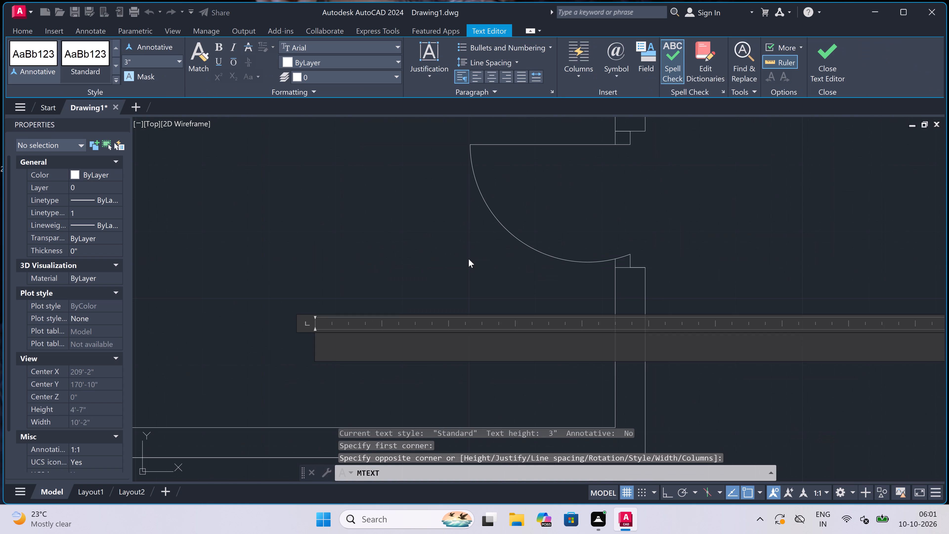
type("TOI")
type("LET")
key("Return")
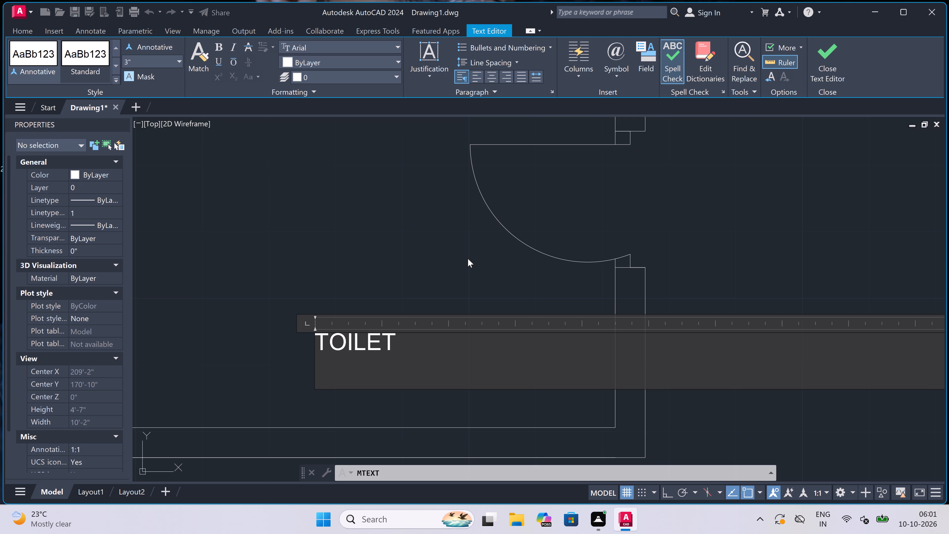
type("6'6")
key("shift+quotedbl")
key("x")
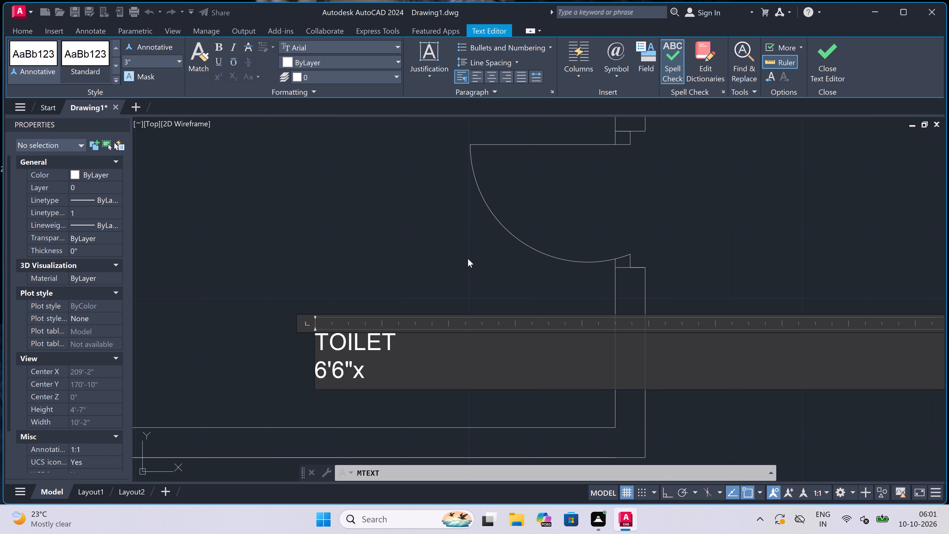
type("4'0\"")
left_click(376, 217)
Add a multiline text label reading OPEN TO SKY in the long vertical gap between the two upper apartments, beside the 6'6"x4'0" toilet.
scroll(375, 224, "down", 8)
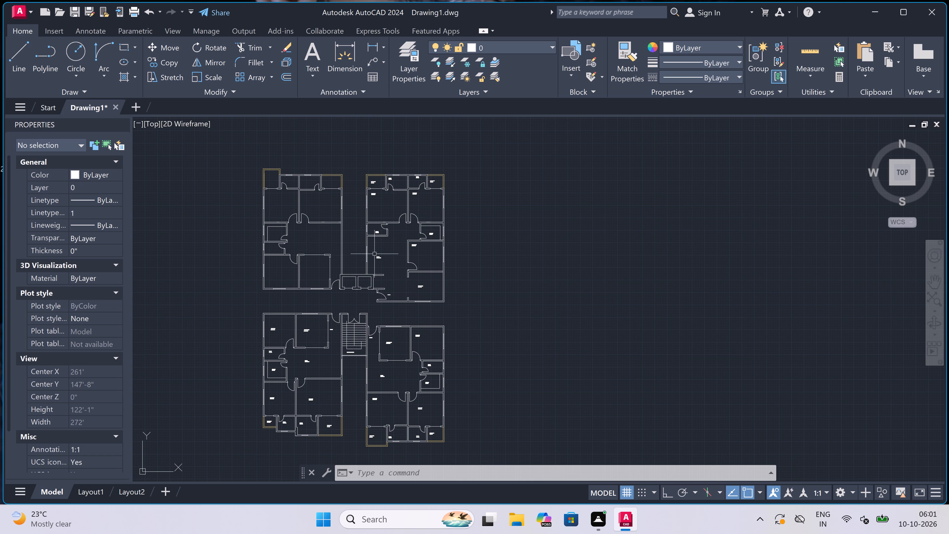
scroll(346, 219, "up", 3)
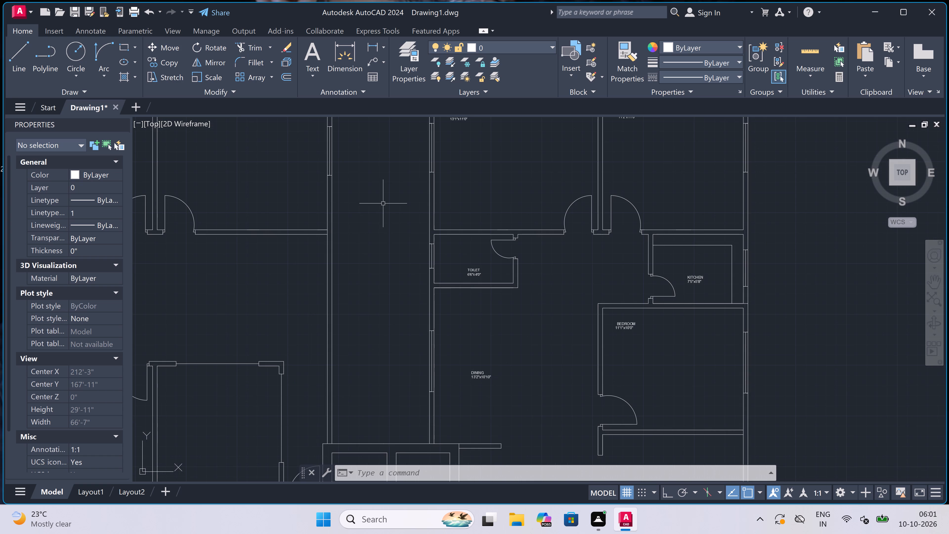
key("space")
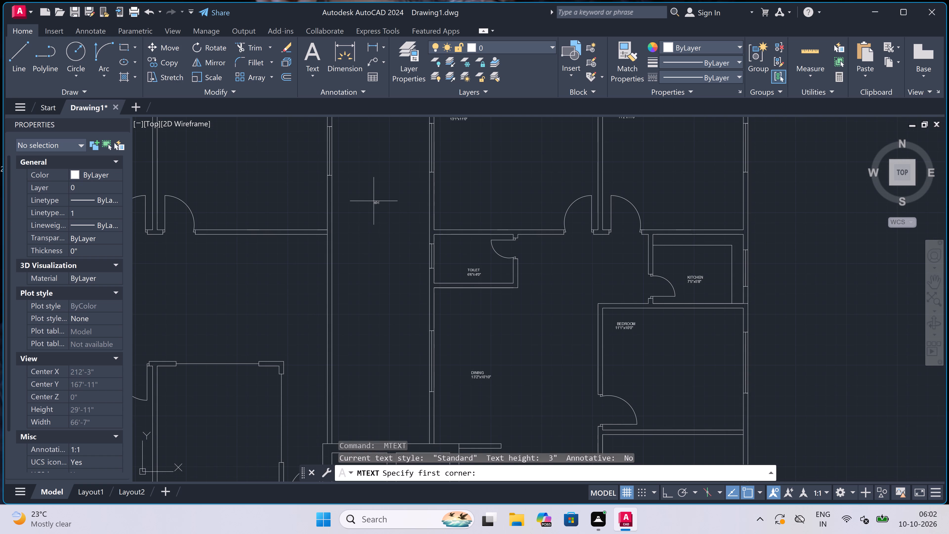
left_click(372, 254)
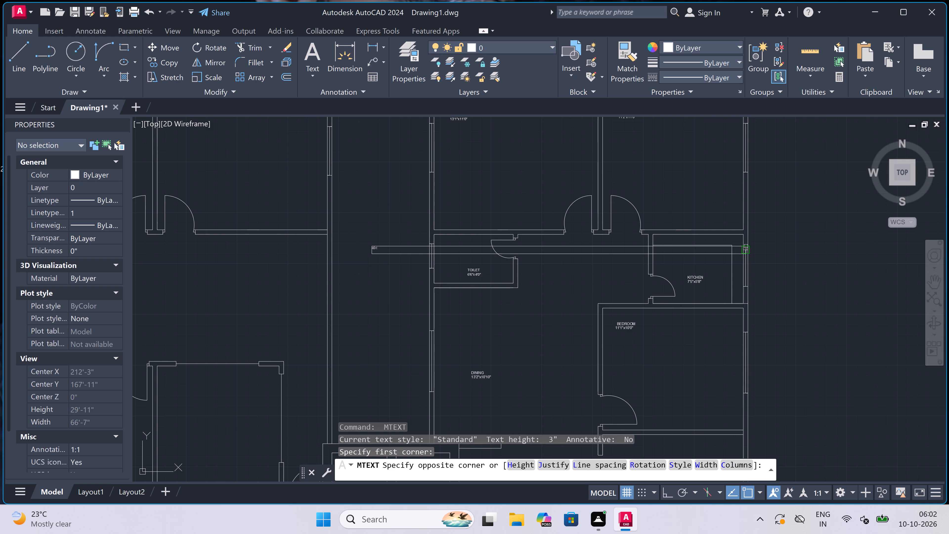
left_click(749, 245)
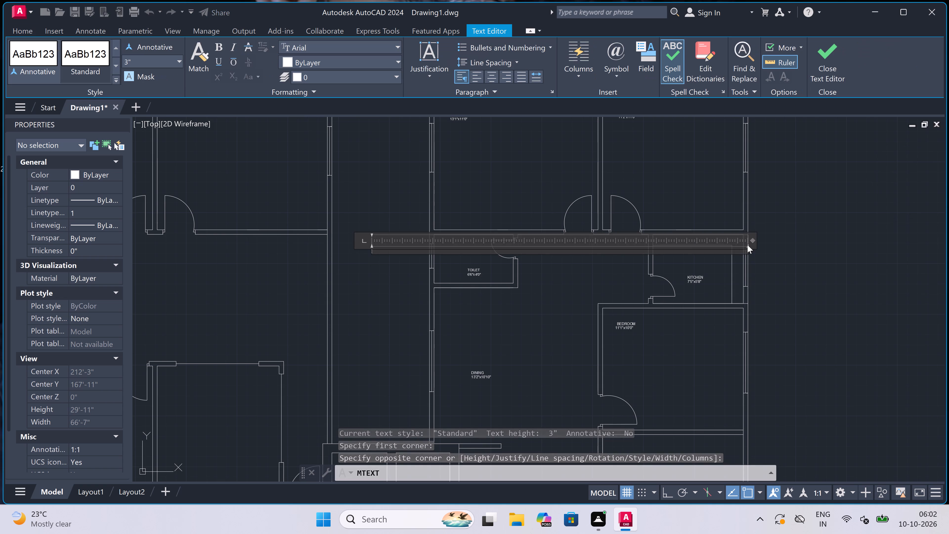
key("o")
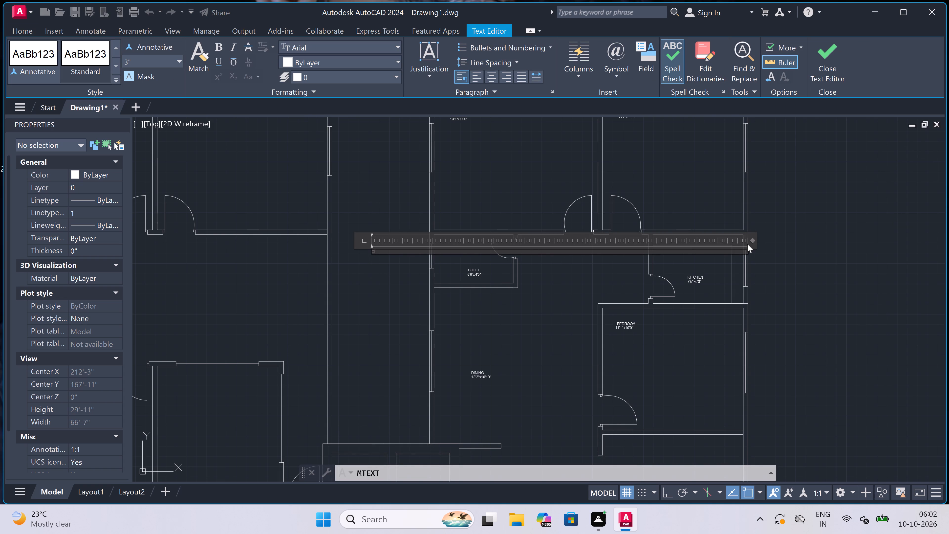
type("PE")
type("N")
key("space")
type("TO")
key("space")
key("s")
type("KY")
scroll(358, 264, "up", 2)
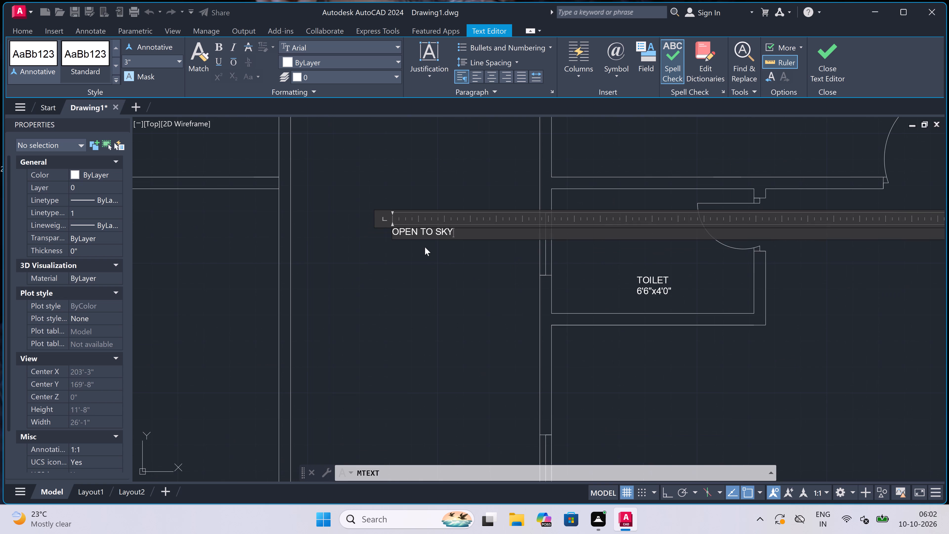
left_click(423, 256)
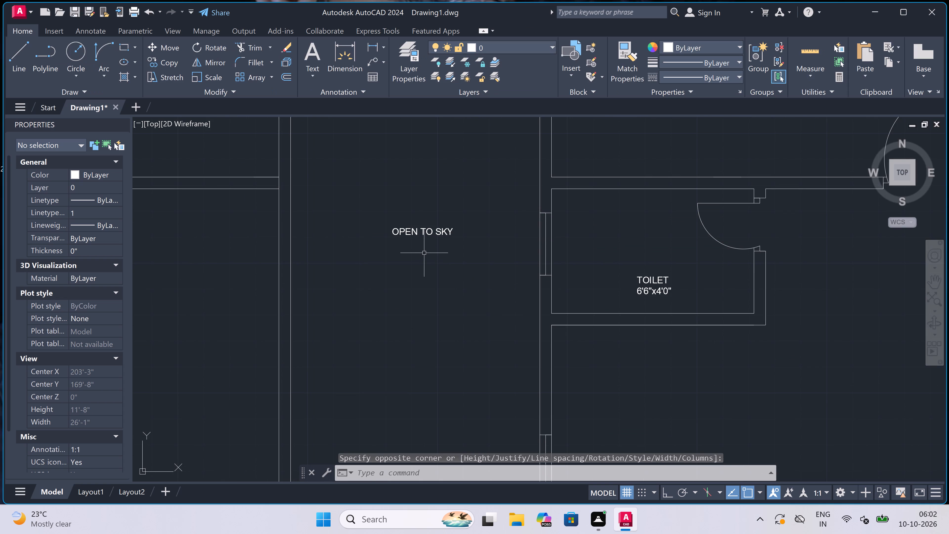
Rotate the OPEN TO SKY label 90° with Ortho on so it reads vertically along the gap.
left_click(436, 221)
double_click(385, 272)
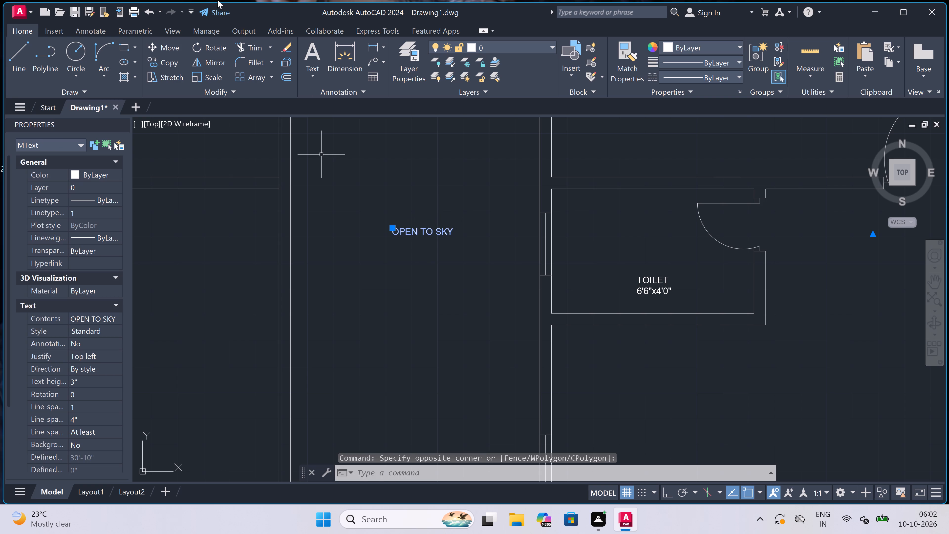
left_click(212, 47)
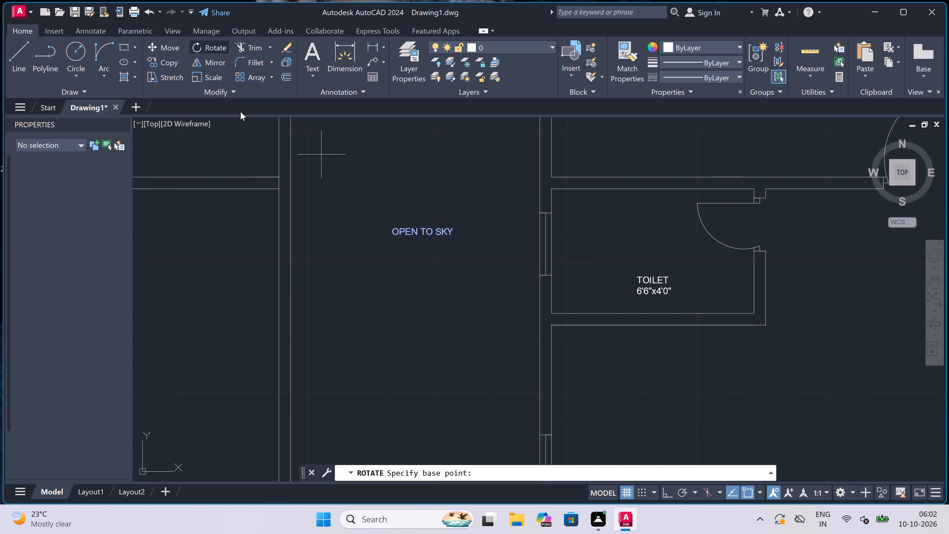
left_click(411, 229)
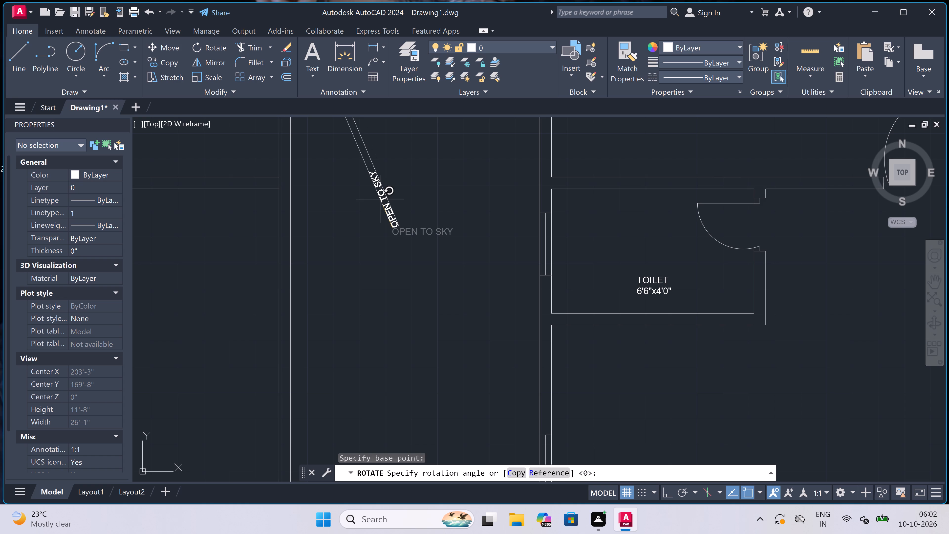
key("F8")
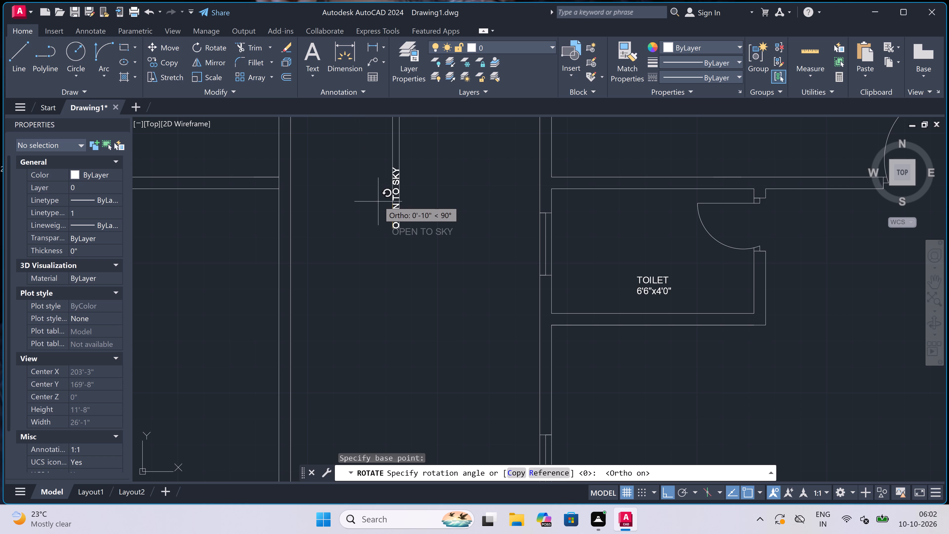
left_click(384, 154)
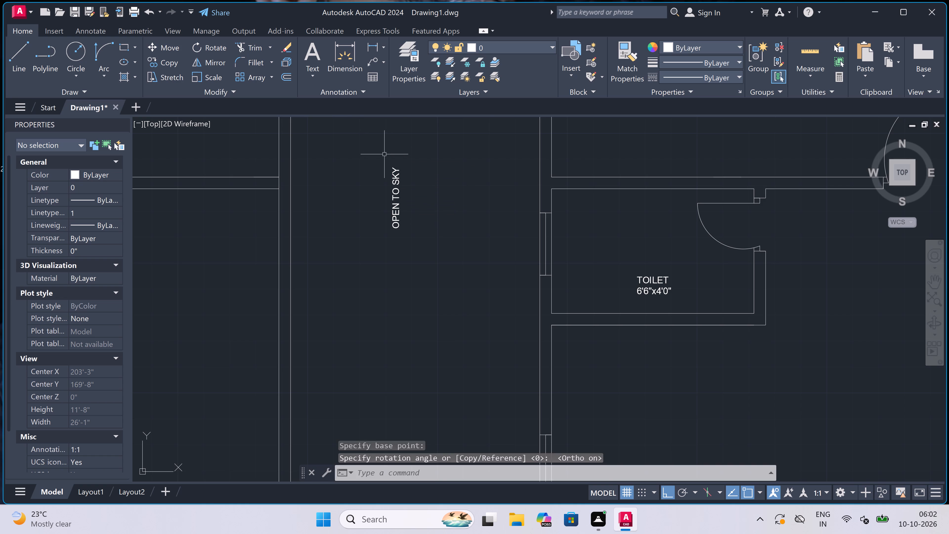
Add a multiline text label in the shared space between the two lifts and the staircase, reading LOBBY / 18'0"x8'0".
scroll(368, 212, "down", 7)
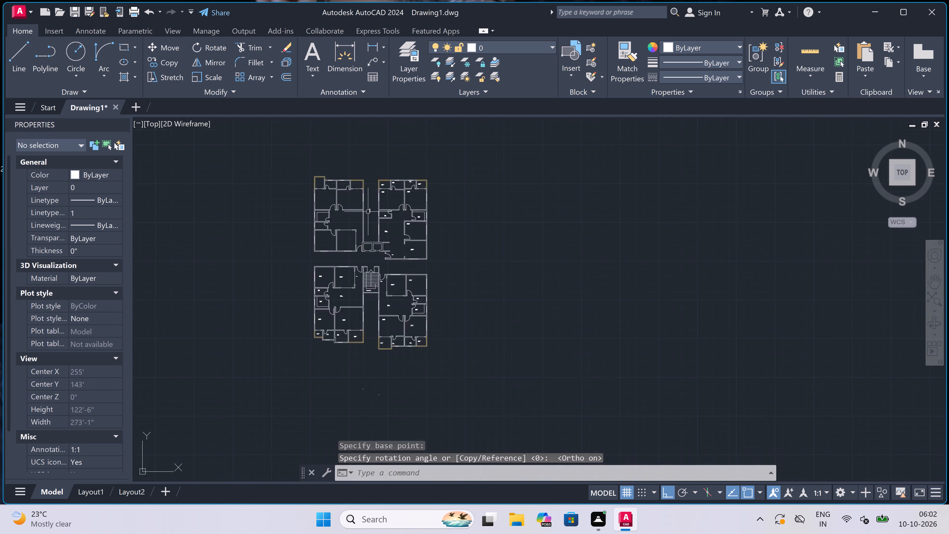
scroll(368, 212, "down", 1)
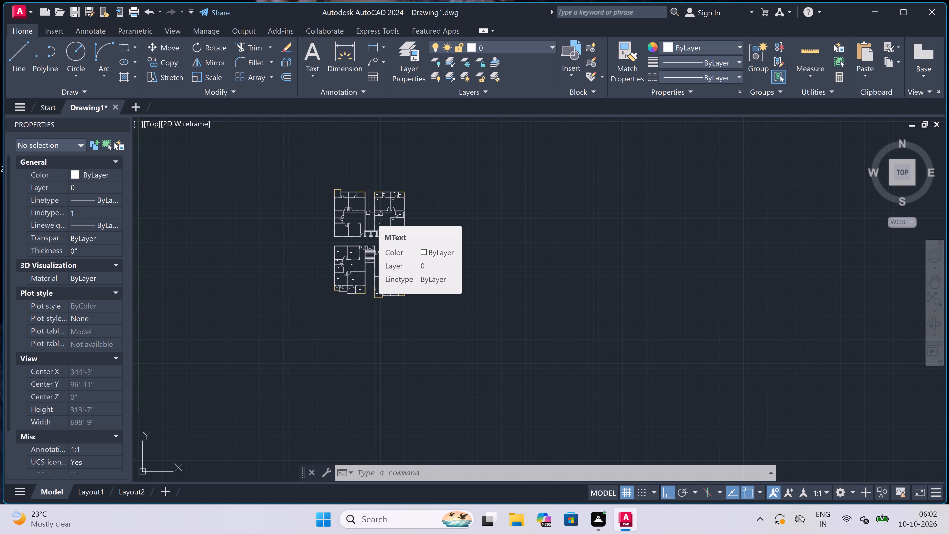
scroll(362, 234, "up", 3)
scroll(389, 259, "up", 2)
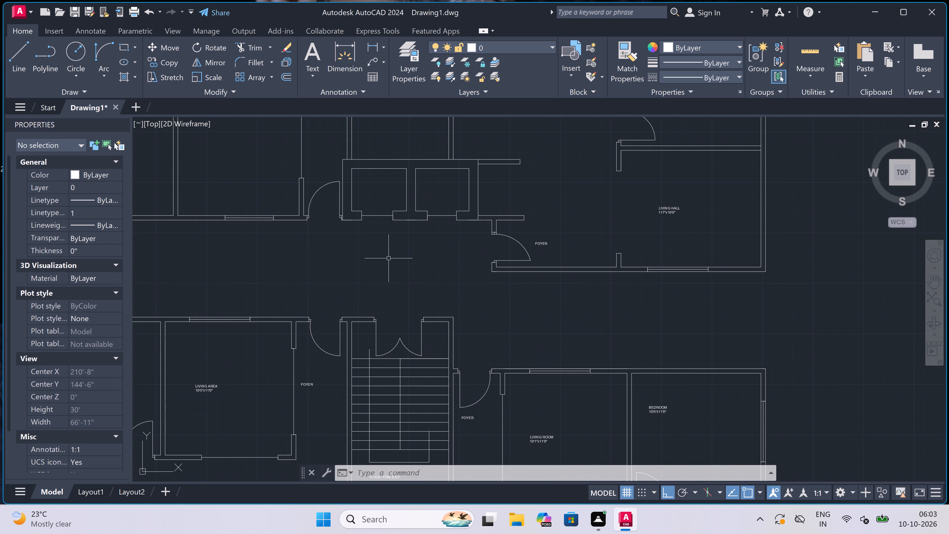
key("m")
type("T")
key("space")
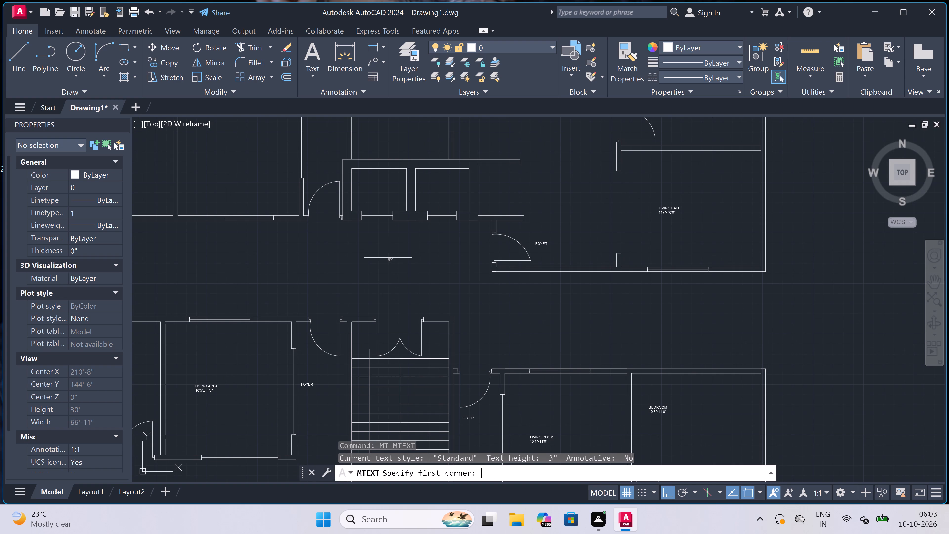
scroll(386, 256, "up", 1)
left_click_drag(310, 268, 313, 270)
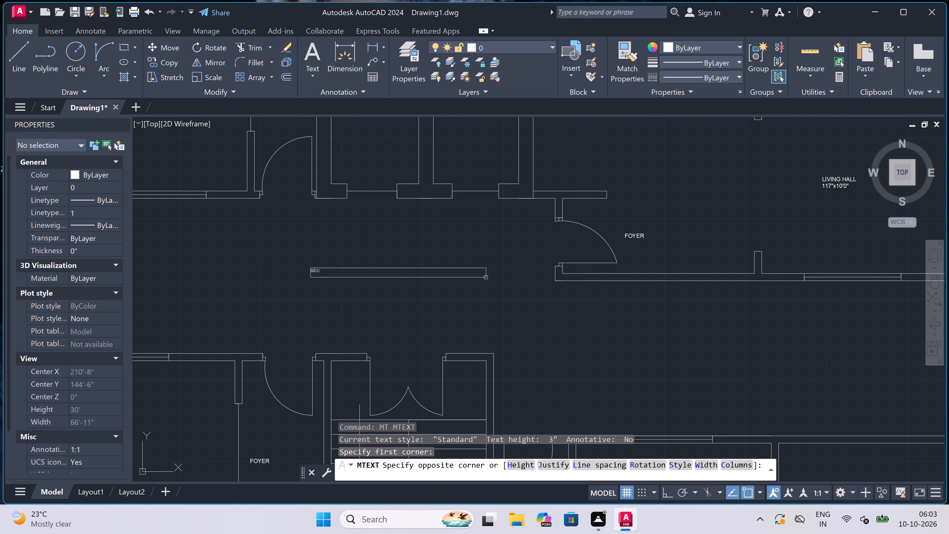
double_click(561, 275)
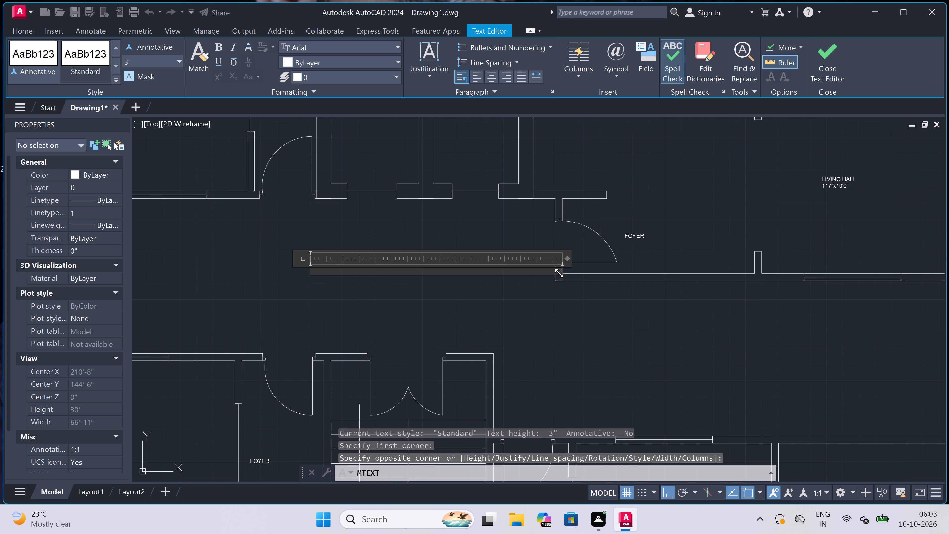
type("LOBBY")
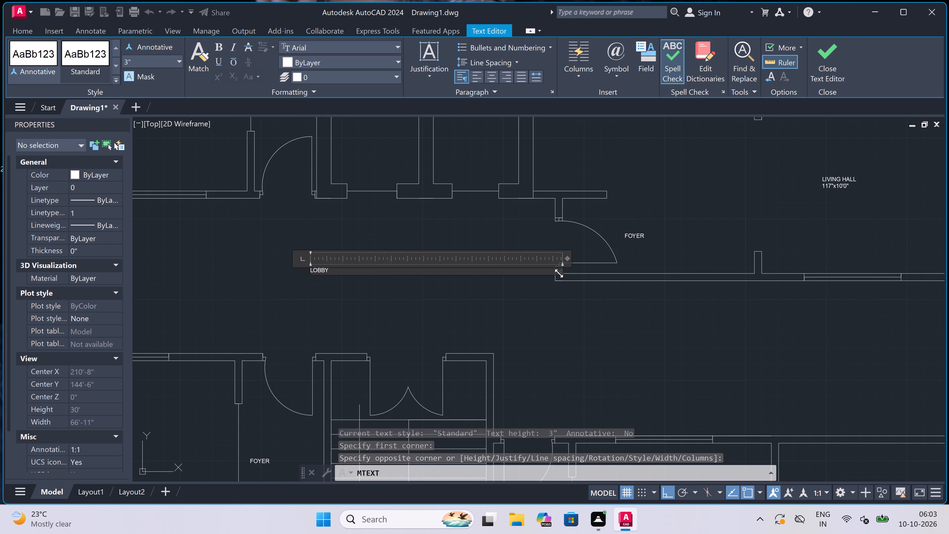
key("Return")
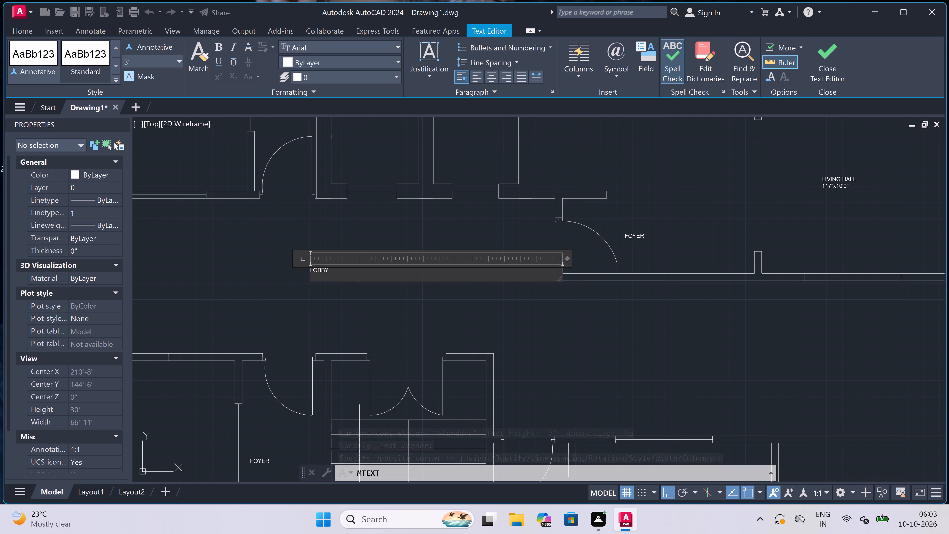
key("1")
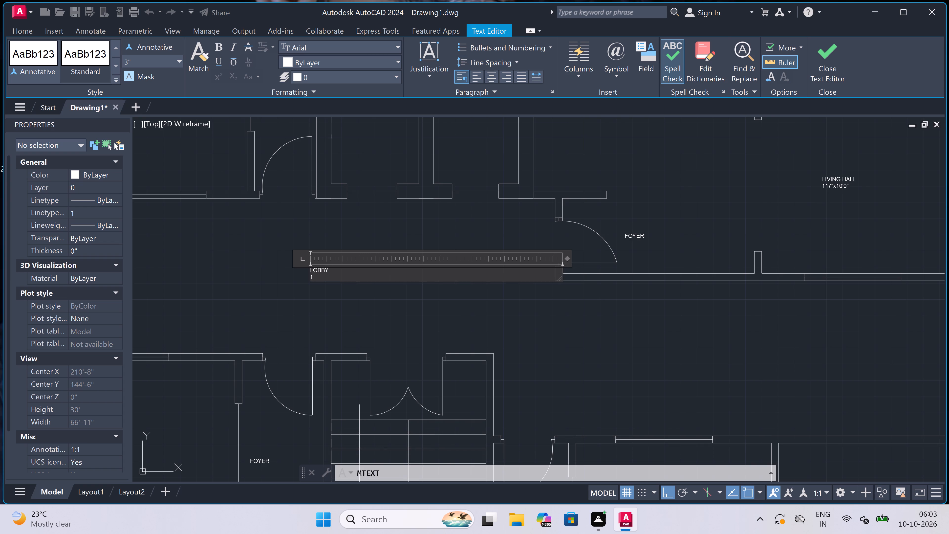
key("apostrophe")
scroll(314, 271, "up", 4)
key("BackSpace")
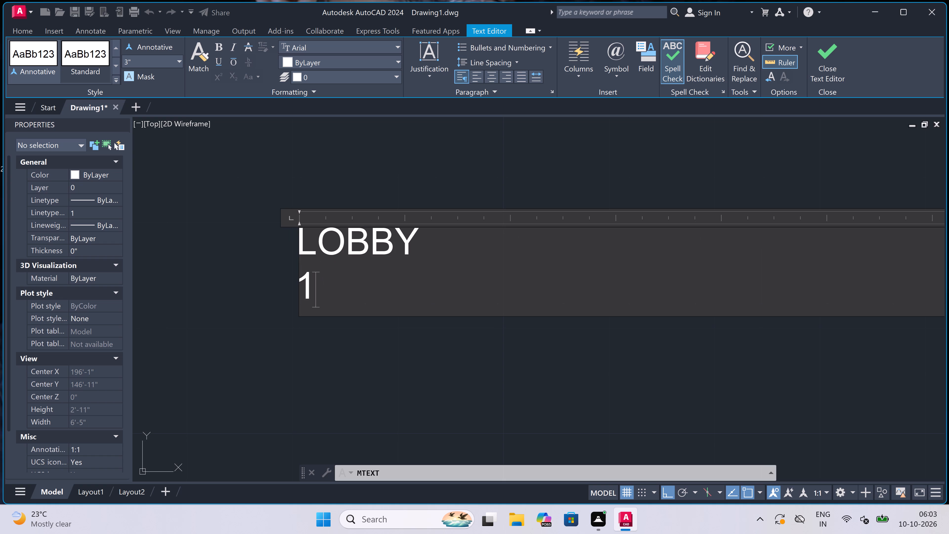
key("8")
key("shift+quotedbl")
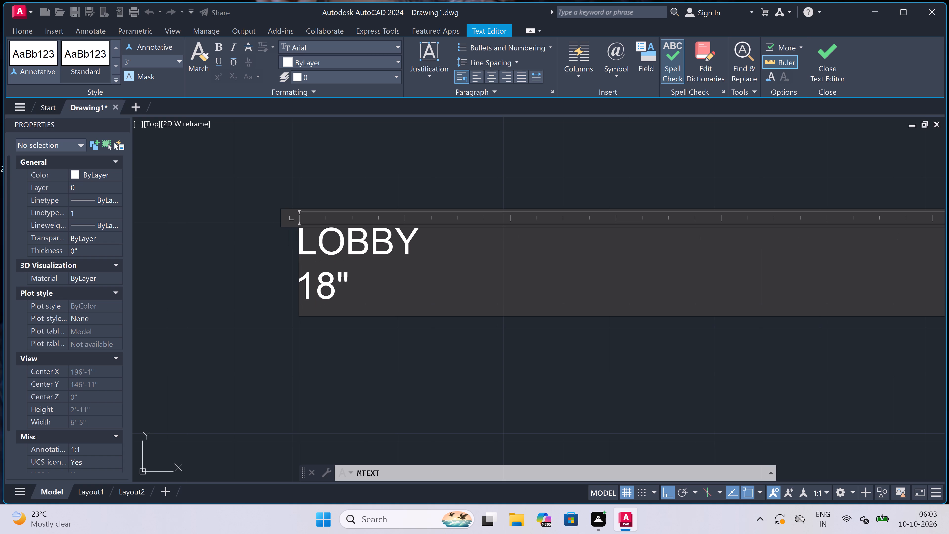
key("BackSpace")
type("'0\"")
key("x")
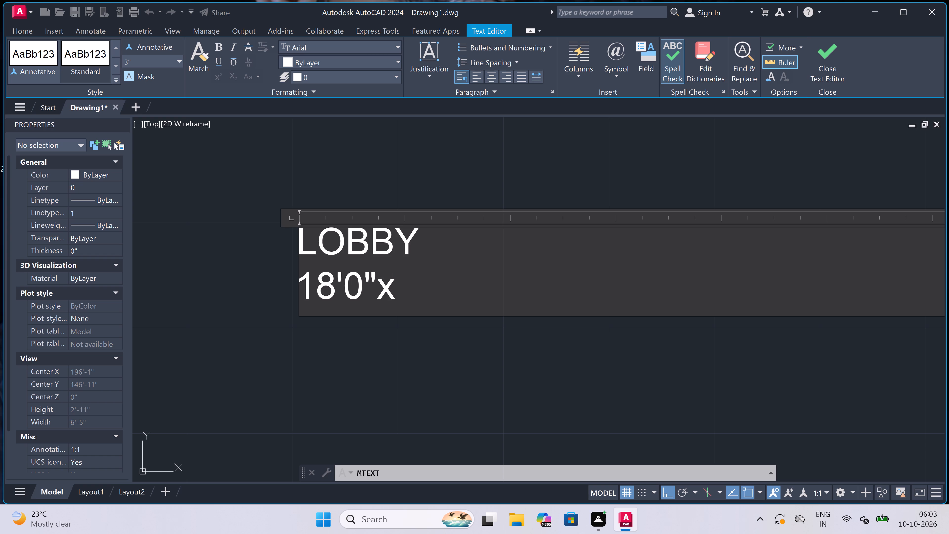
type("8'0\"")
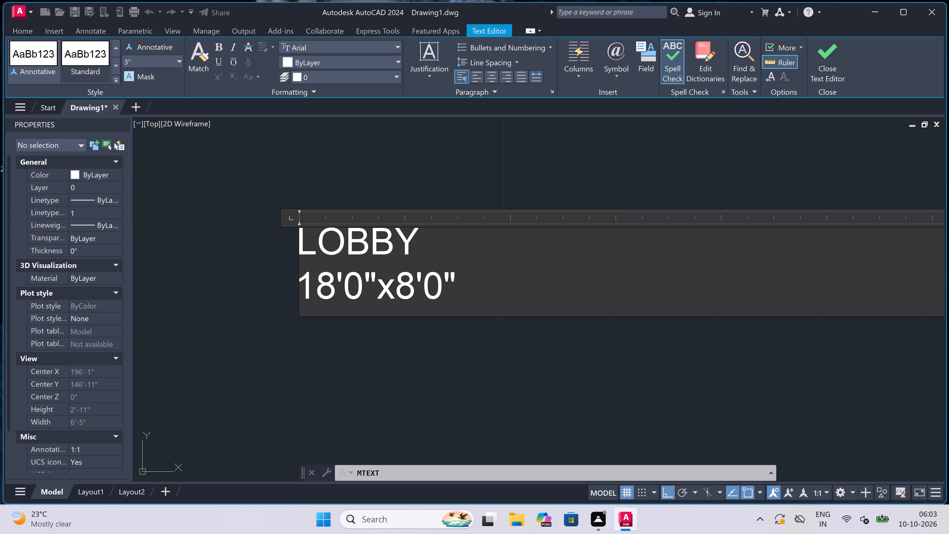
left_click(262, 201)
Start another multiline text label in the open passage west of the LOBBY label, above the 10'5"x11'0" bedroom.
scroll(366, 243, "down", 4)
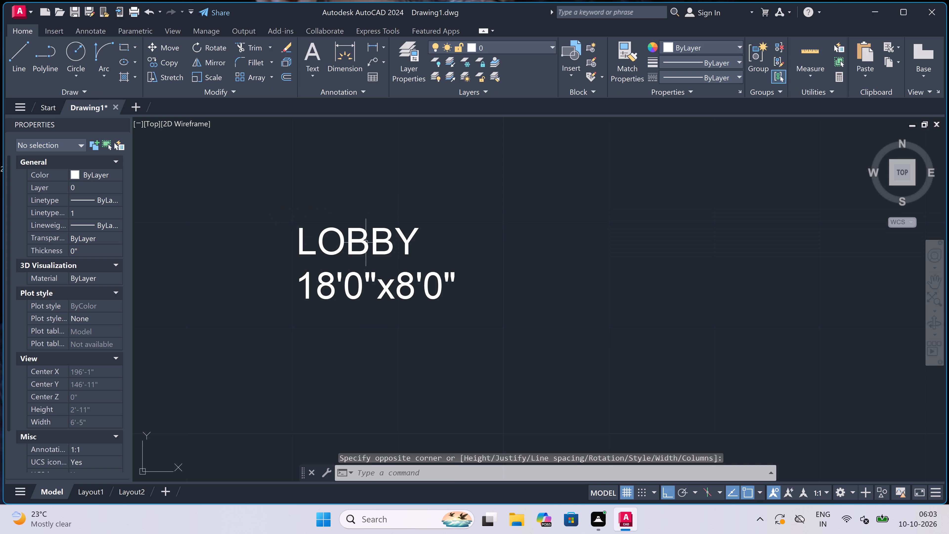
scroll(367, 247, "down", 4)
scroll(283, 248, "up", 3)
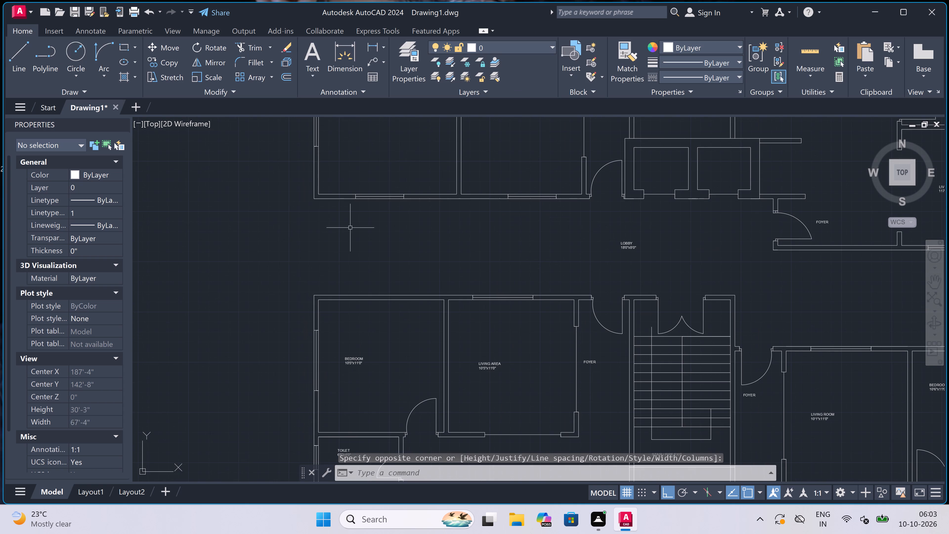
scroll(385, 229, "up", 1)
key("space")
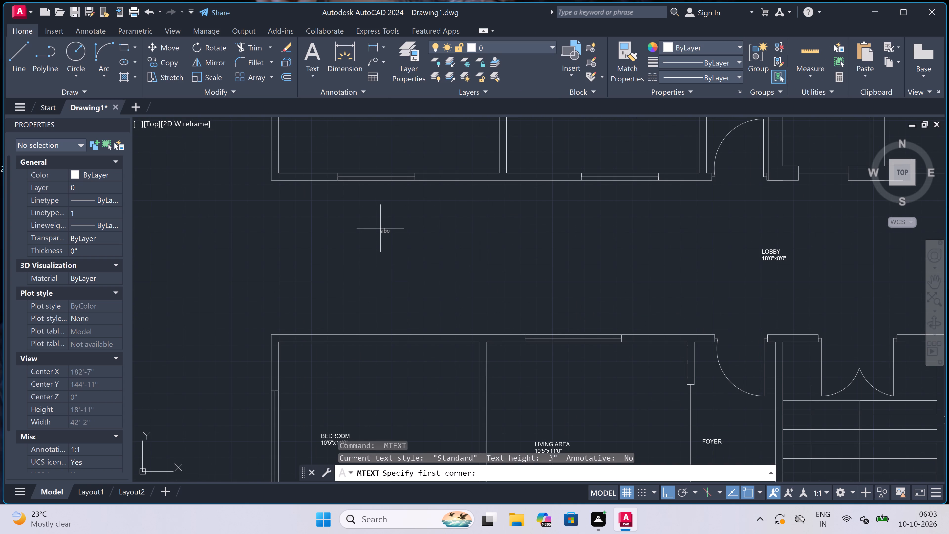
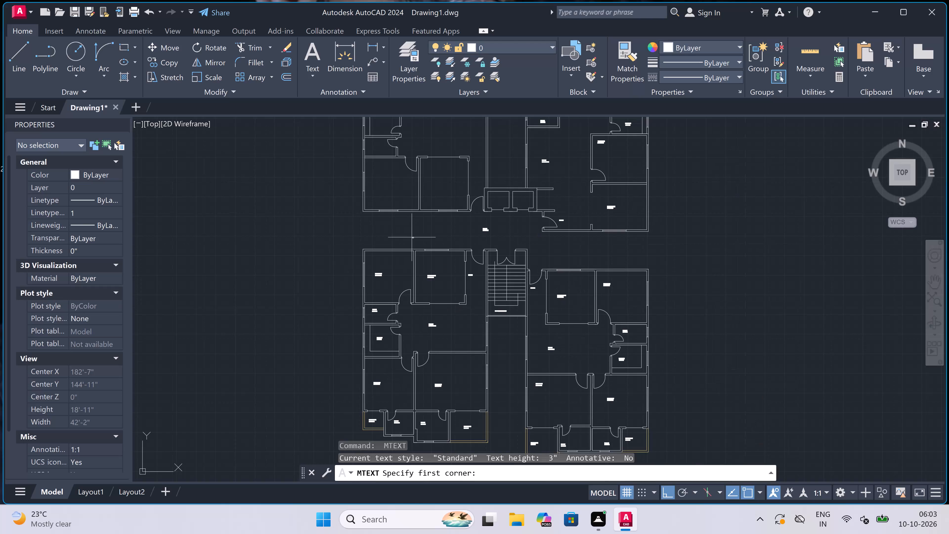
Add a multiline text label "TOILET 6'8"x4'0"" on two lines in the northwest apartment's smaller, southern toilet.
scroll(453, 205, "up", 1)
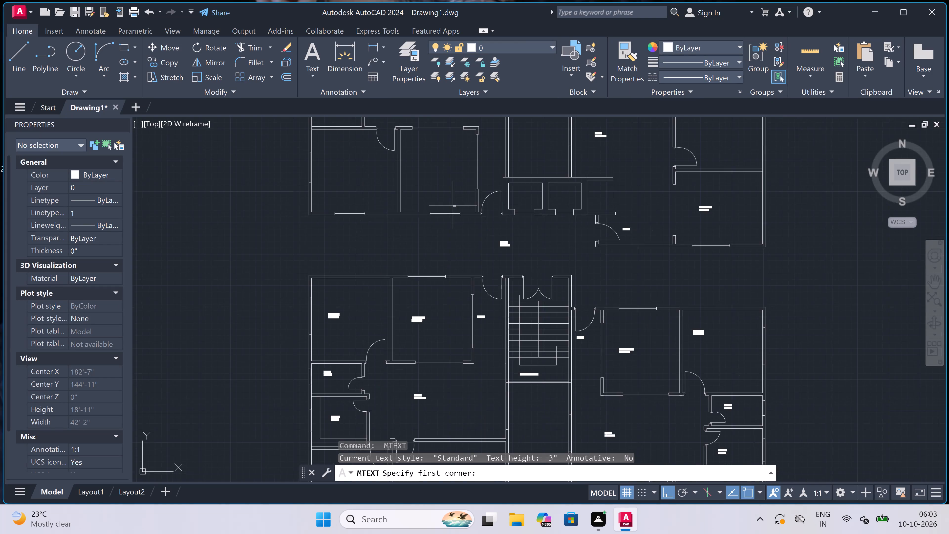
scroll(453, 205, "up", 1)
scroll(385, 265, "down", 3)
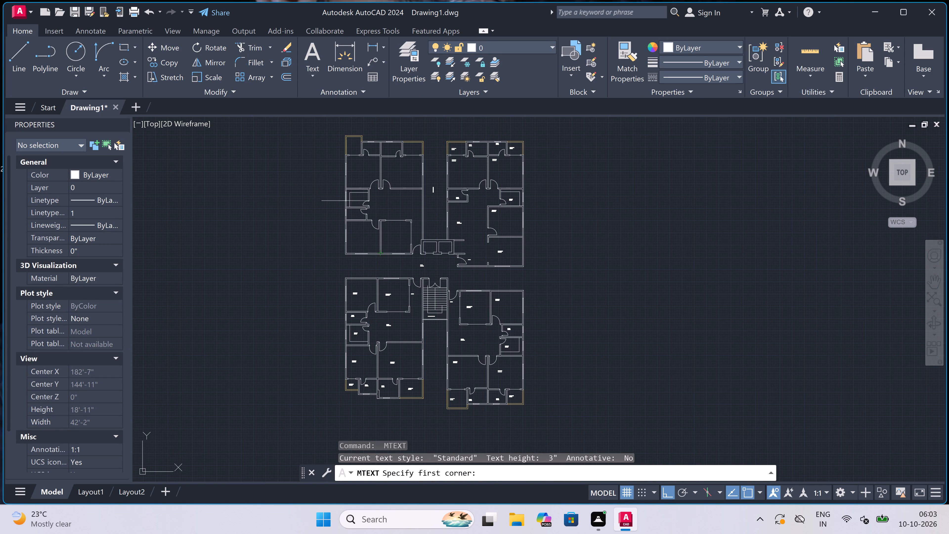
scroll(360, 233, "up", 4)
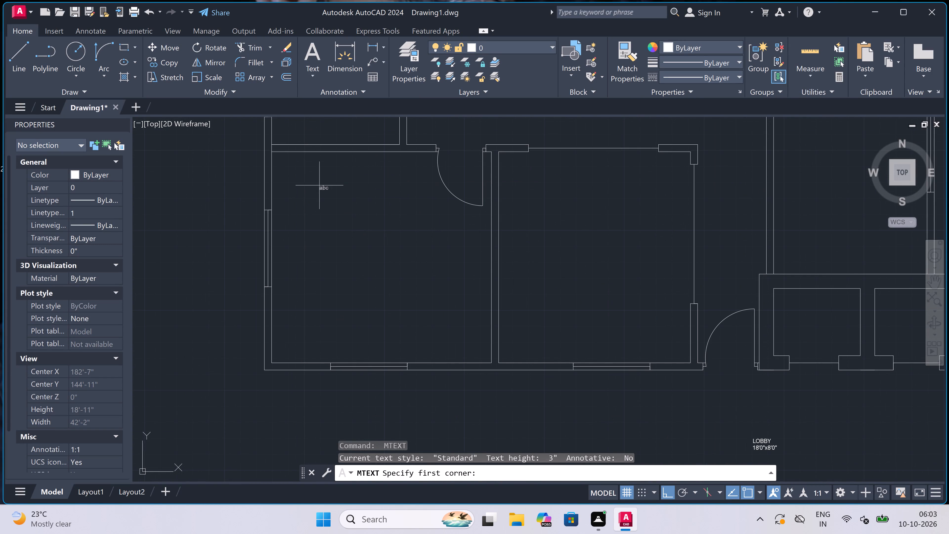
scroll(297, 151, "up", 1)
scroll(294, 173, "down", 5)
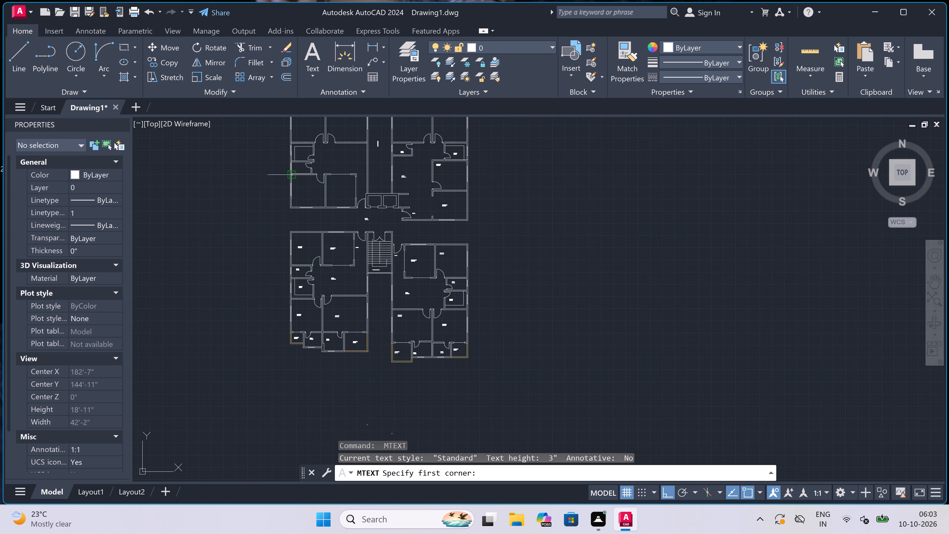
scroll(296, 157, "up", 4)
scroll(301, 197, "up", 2)
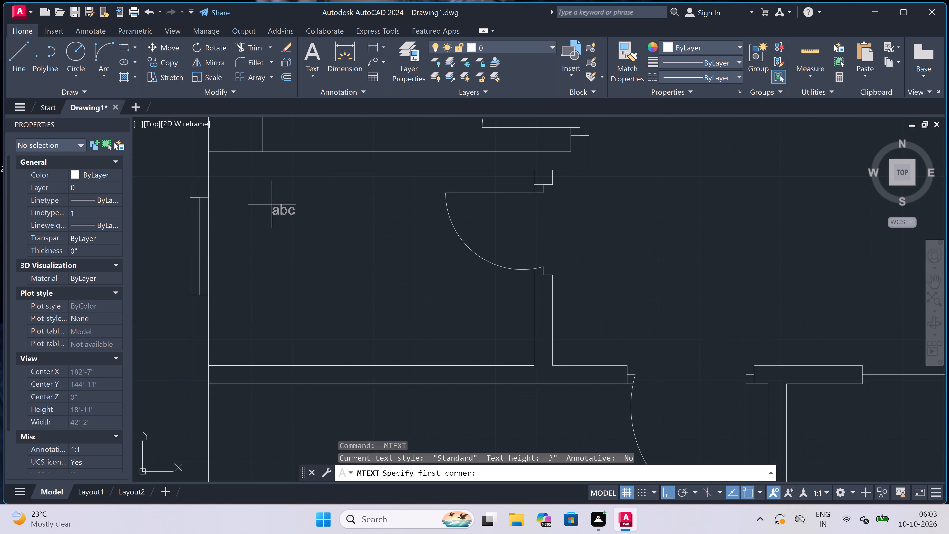
left_click(256, 205)
left_click(553, 206)
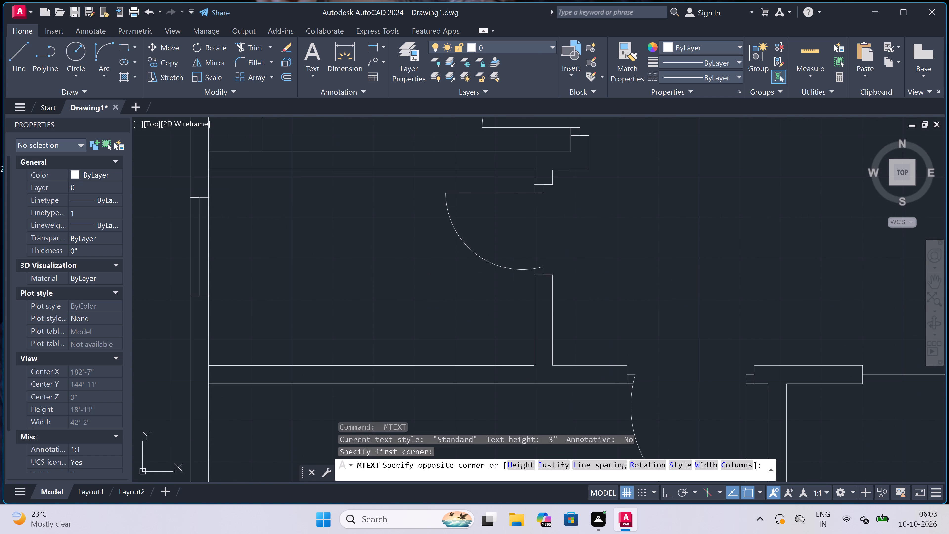
scroll(329, 195, "down", 2)
scroll(305, 176, "up", 4)
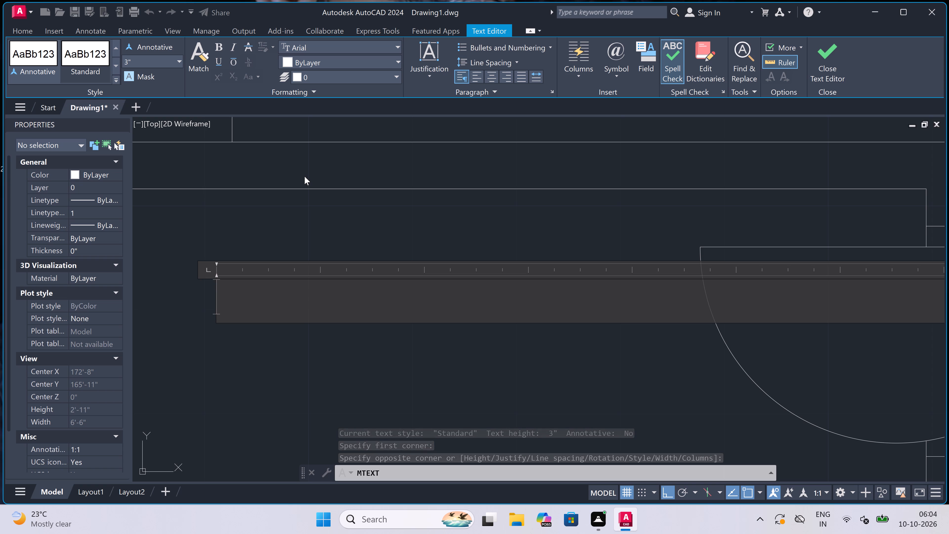
type("TOILET")
key("Return")
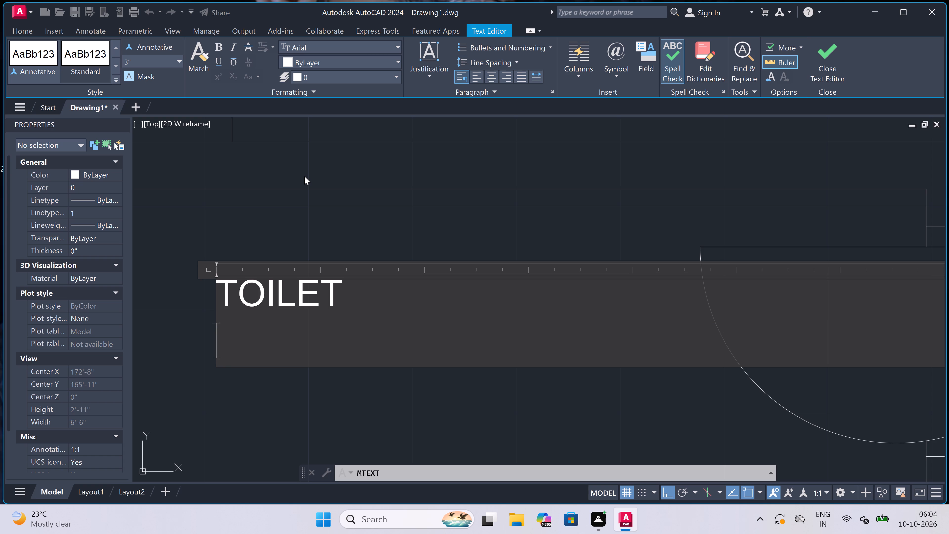
key("6")
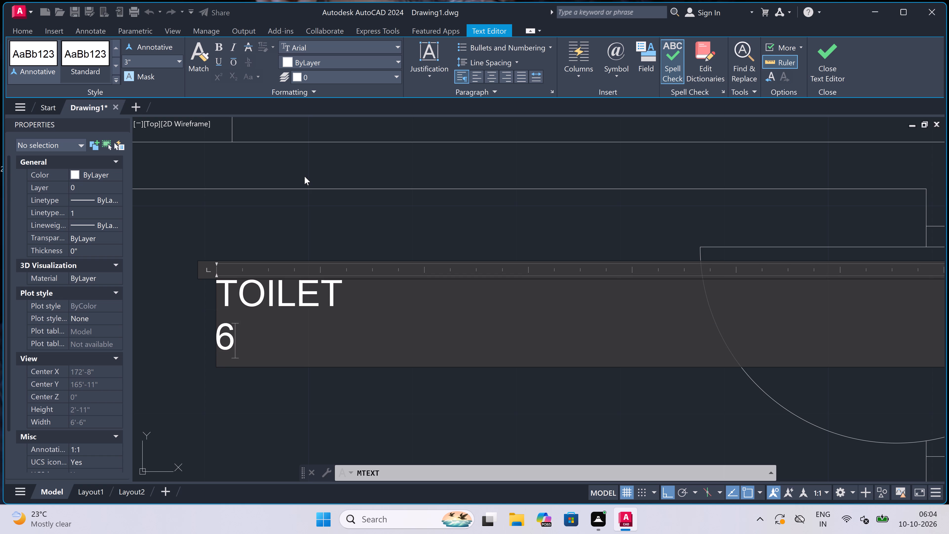
type("'8")
type("\"x")
type("4'0\"")
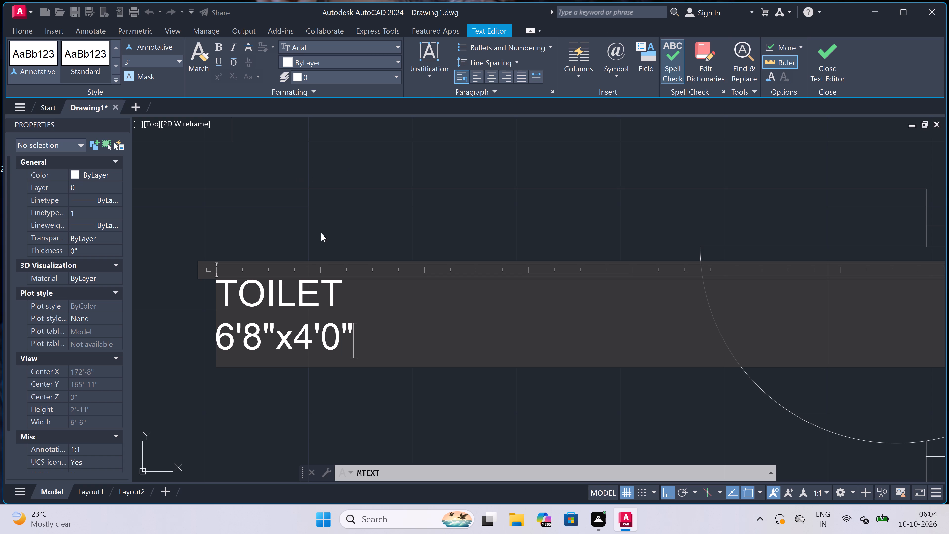
left_click(316, 228)
Add a two-line text label "TOILET 7'5"x6'5"" in the larger toilet just north of the 6'8"x4'0" toilet.
scroll(316, 230, "down", 9)
scroll(322, 211, "up", 2)
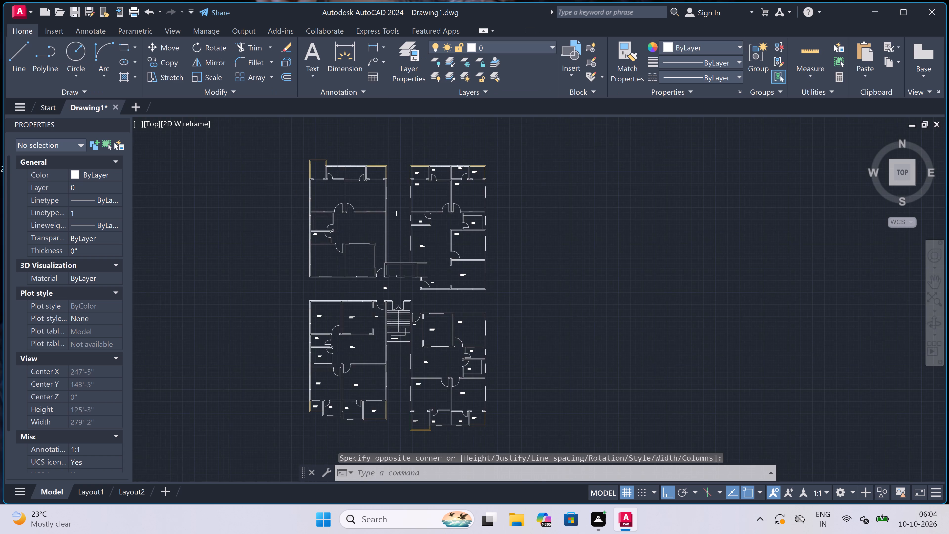
scroll(322, 211, "up", 3)
scroll(244, 338, "up", 2)
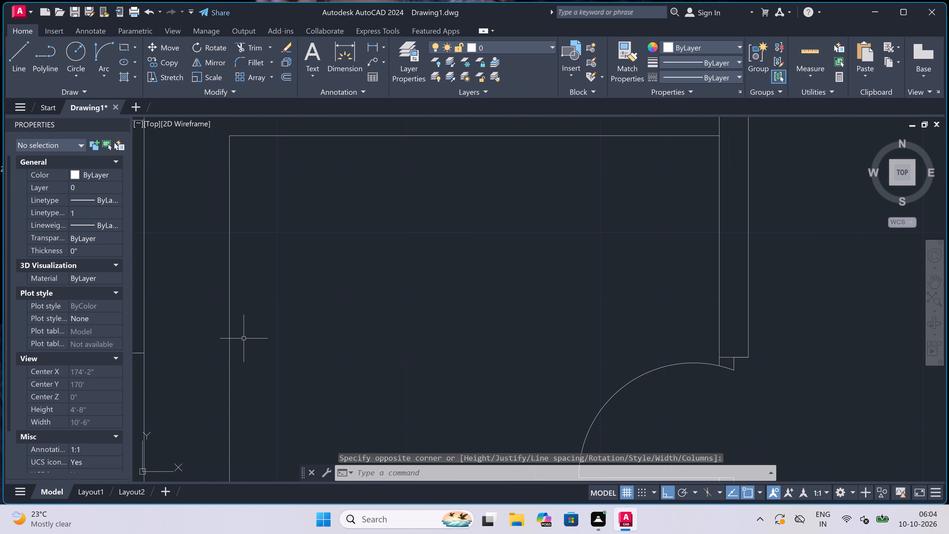
scroll(356, 258, "down", 2)
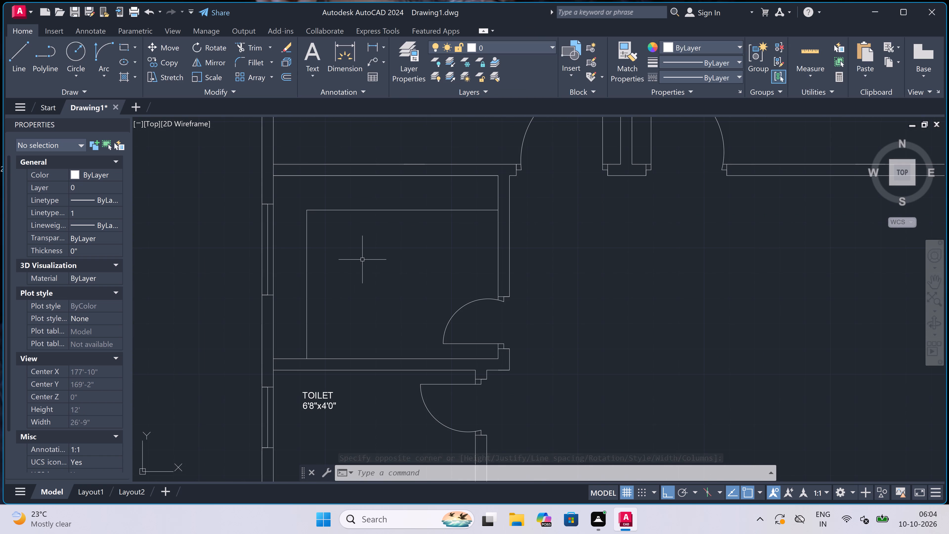
key("space")
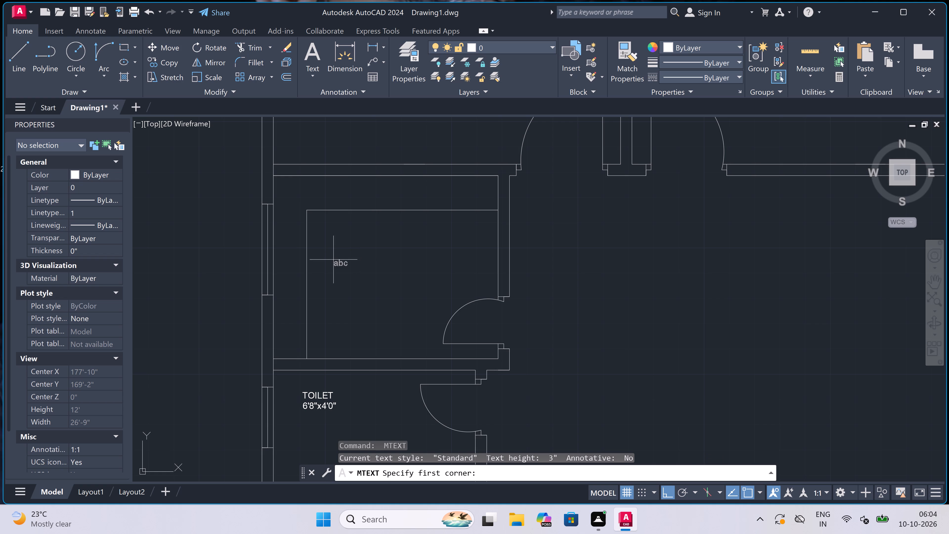
left_click(330, 260)
left_click(789, 265)
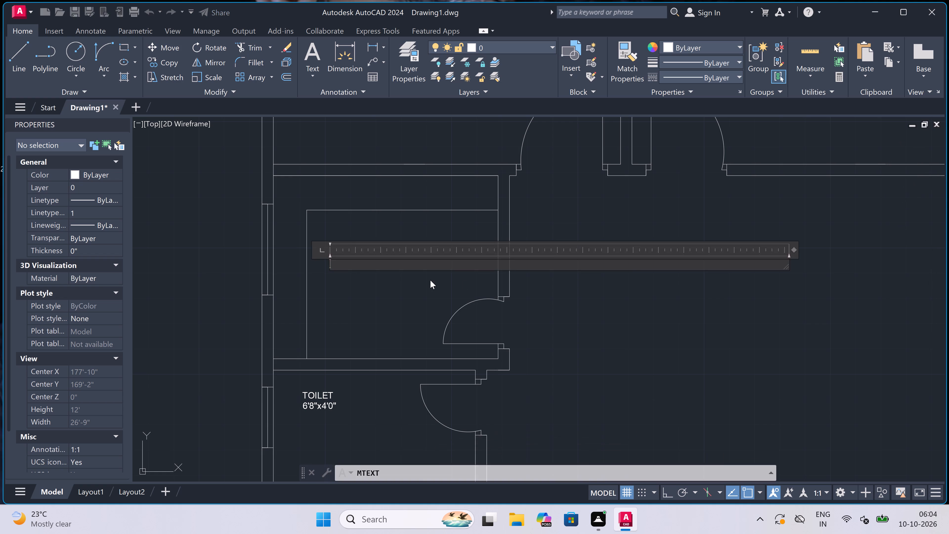
scroll(430, 280, "up", 3)
scroll(417, 277, "down", 1)
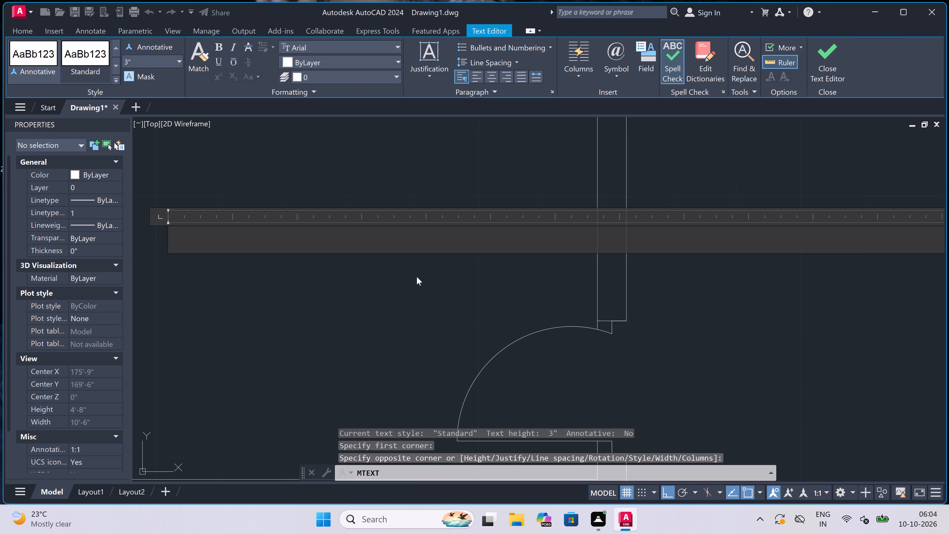
type("TOILET")
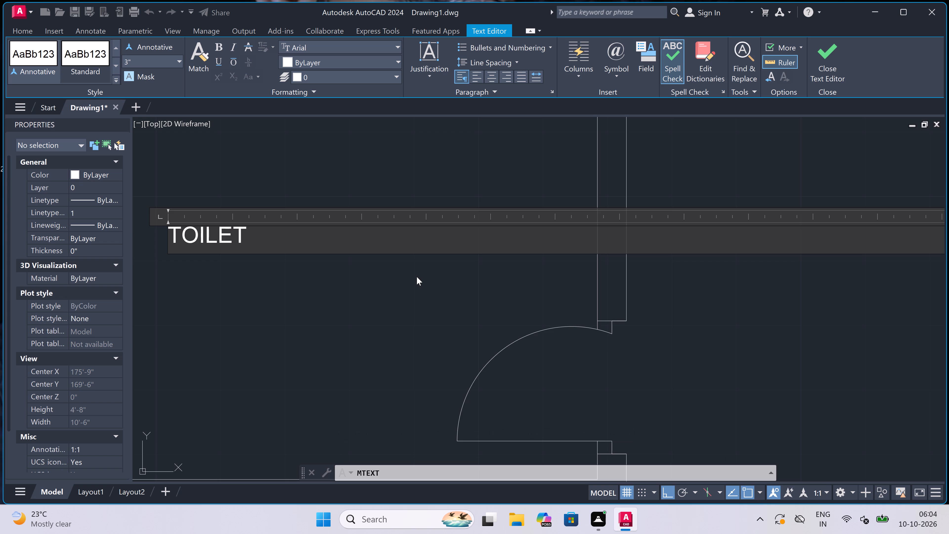
key("Return")
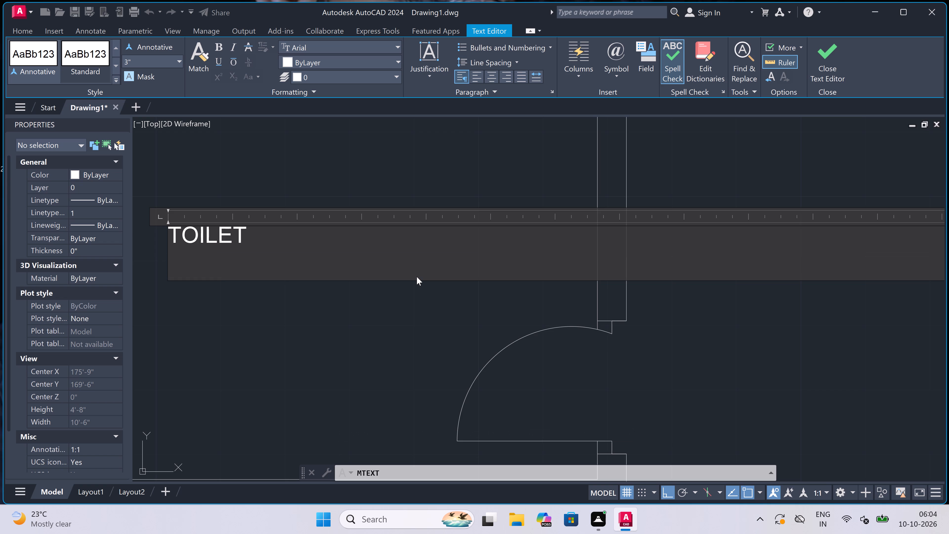
type("7'5")
key("shift+quotedbl")
key("x")
type("6'5")
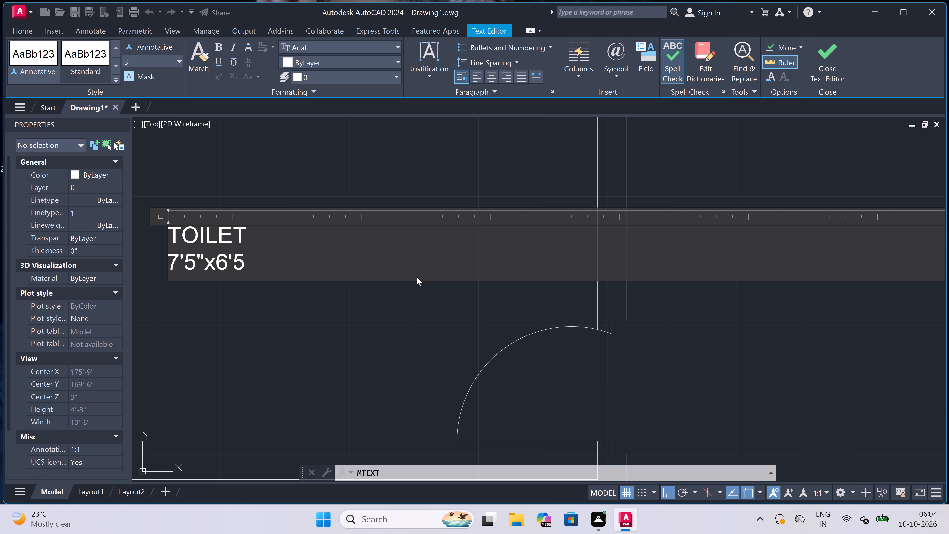
key("shift+quotedbl")
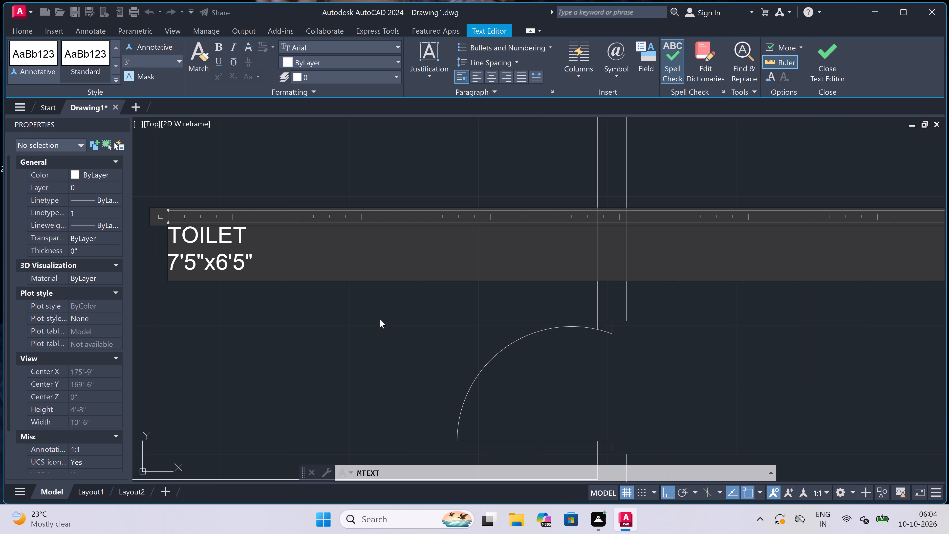
left_click(379, 319)
Add a two-line text label "BEDROOM 11'2"x11'0"" in the room directly north of the 7'5"x6'5" toilet.
scroll(376, 303, "down", 6)
scroll(366, 273, "up", 4)
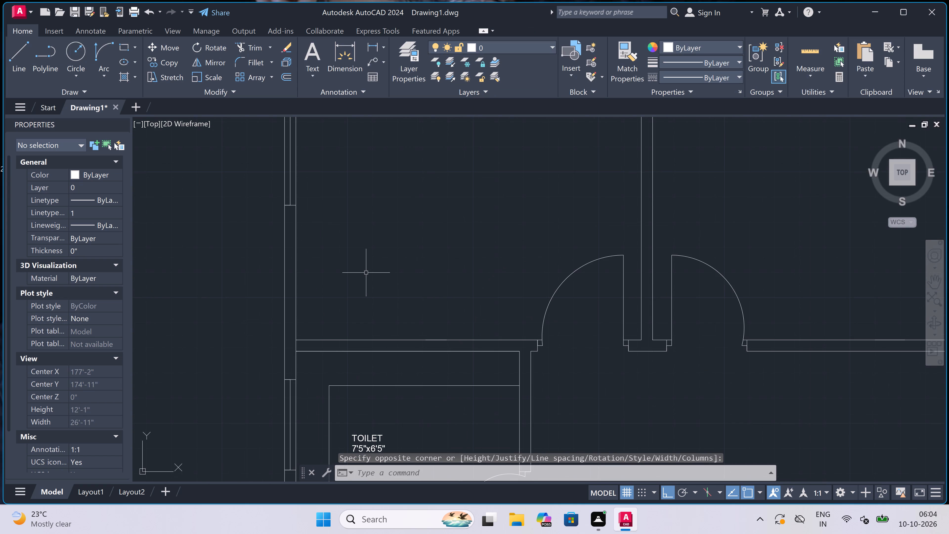
key("space")
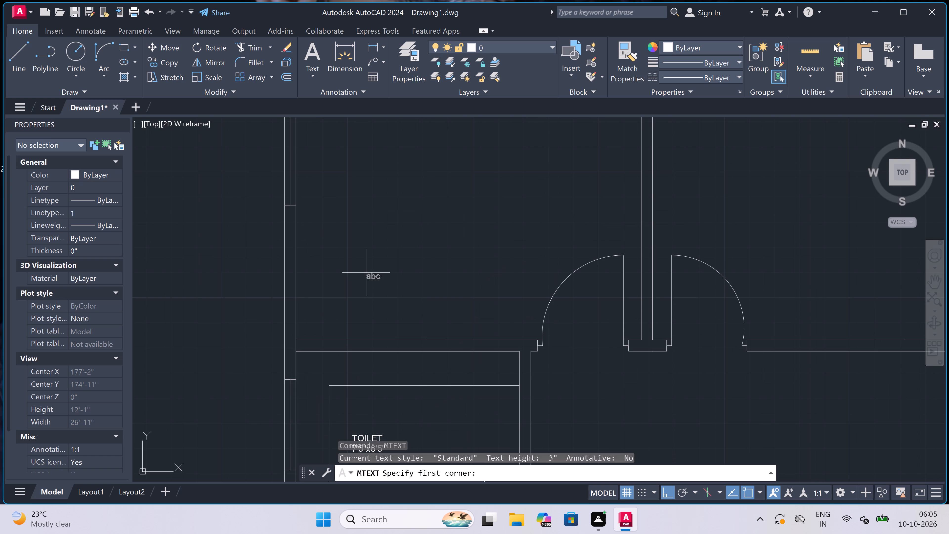
left_click(316, 299)
left_click(901, 303)
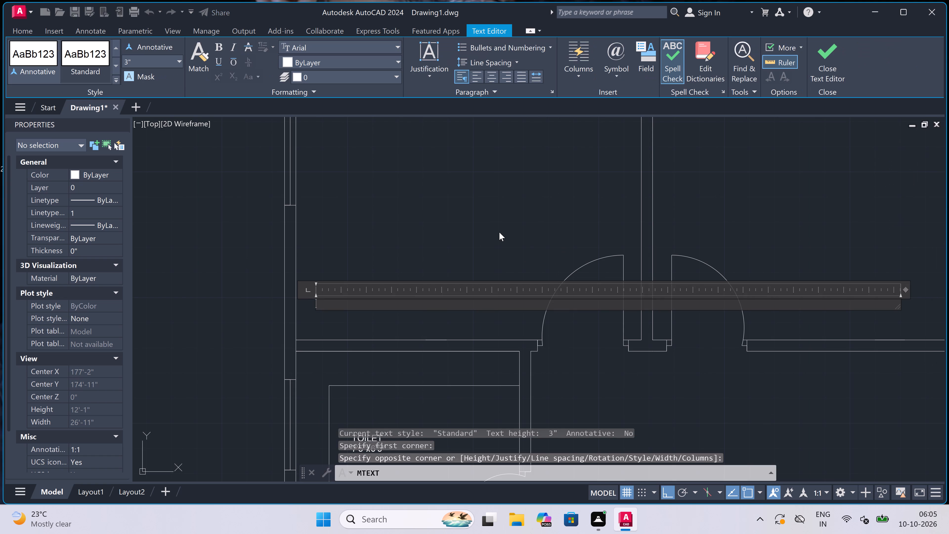
type("BEDROOM")
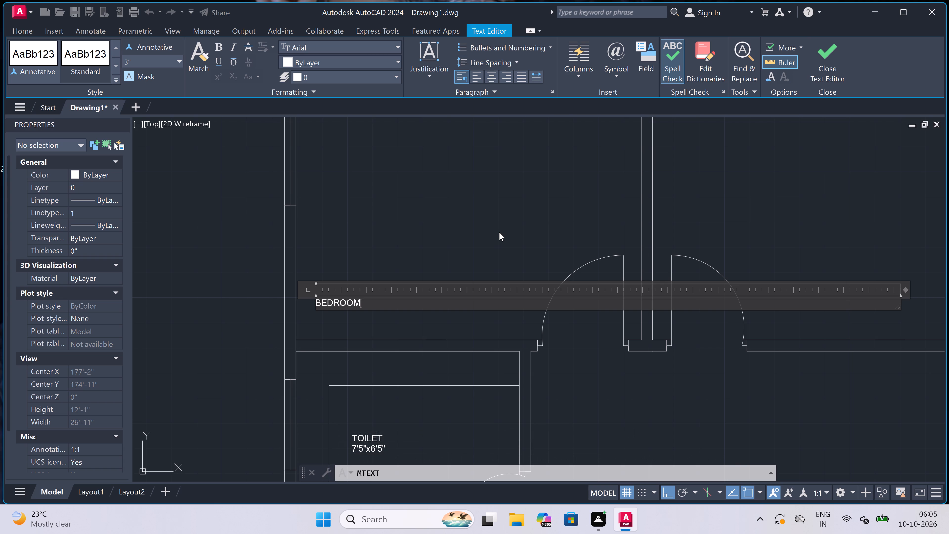
key("Return")
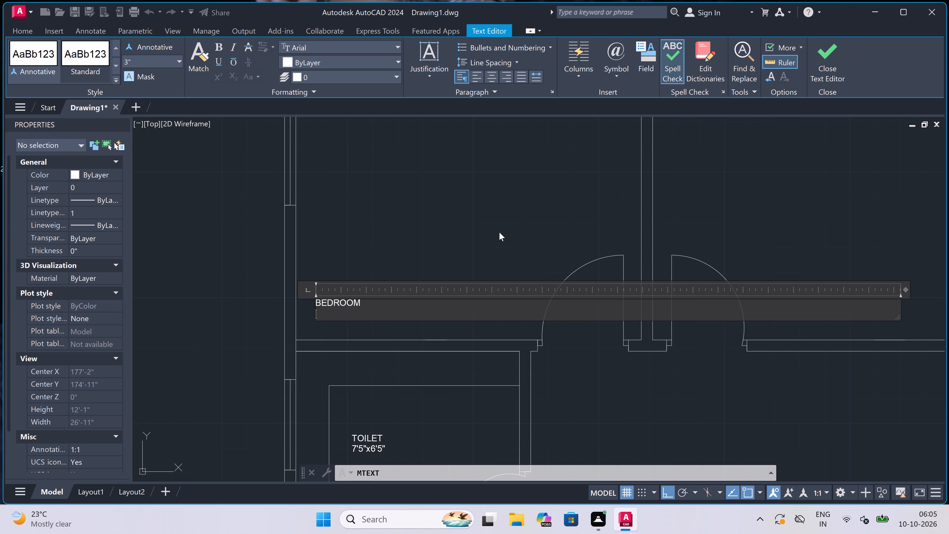
type("11")
key("apostrophe")
key("2")
key("shift+quotedbl")
key("x")
type("11")
type("'0\"")
left_click(412, 238)
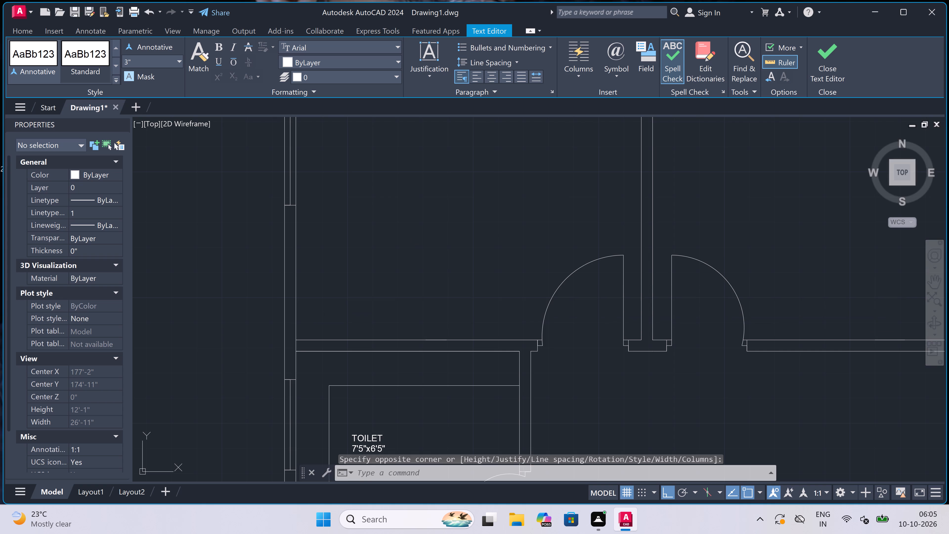
Add a two-line text label "BEDROOM 13'7"x11'0"" in the northwest apartment's room just east of the 11'2"x11'0" bedroom.
scroll(411, 238, "down", 6)
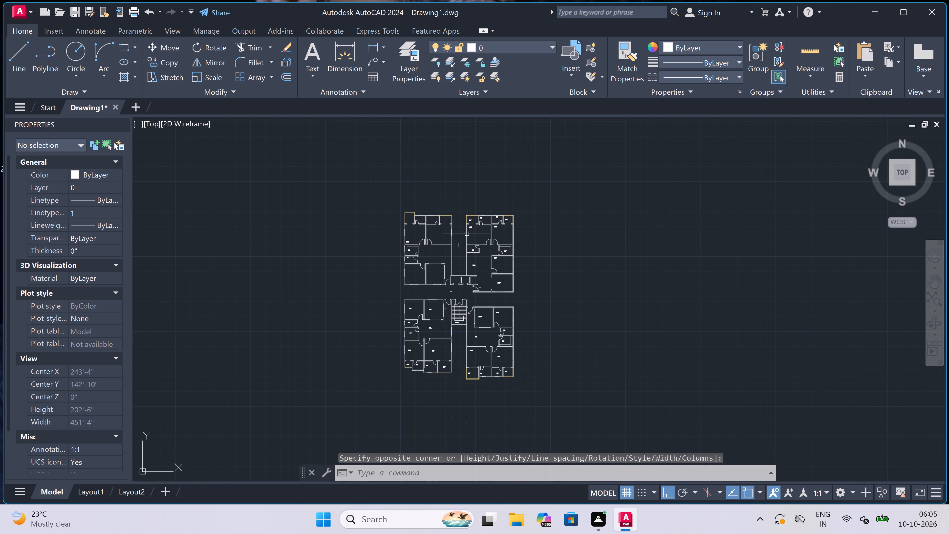
scroll(439, 239, "up", 5)
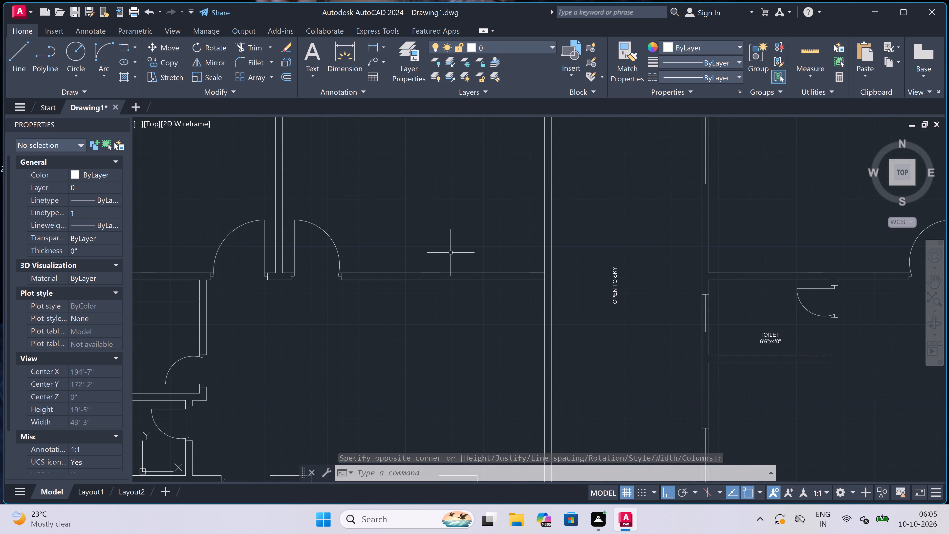
key("space")
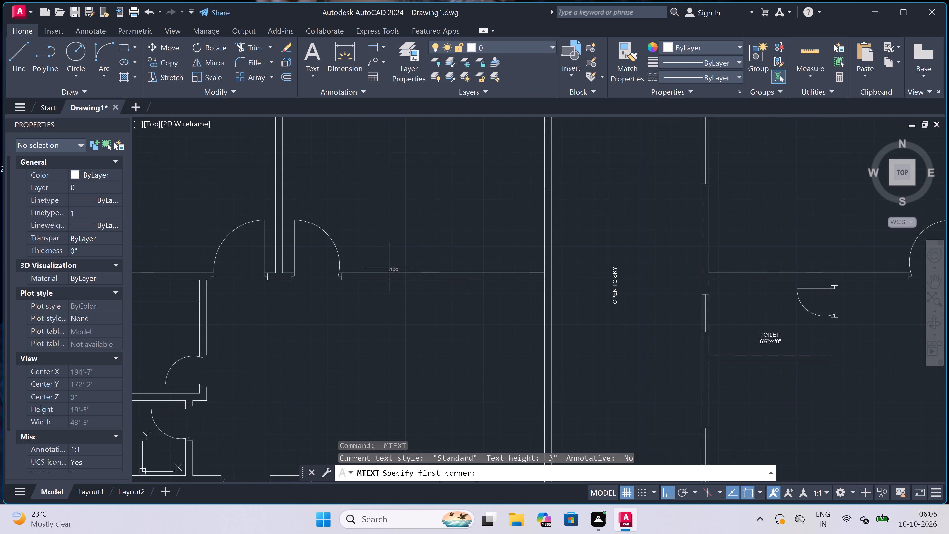
left_click_drag(369, 234, 376, 233)
left_click(627, 234)
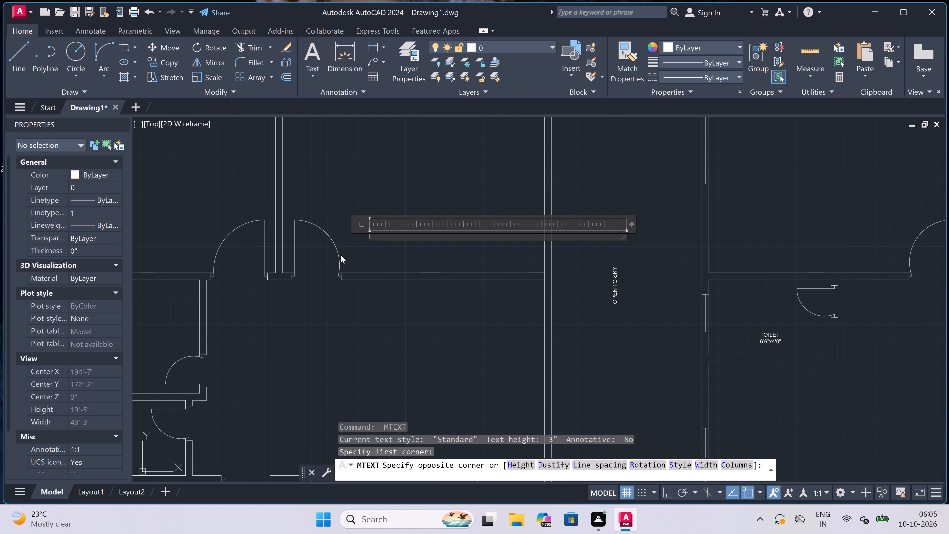
scroll(368, 243, "up", 2)
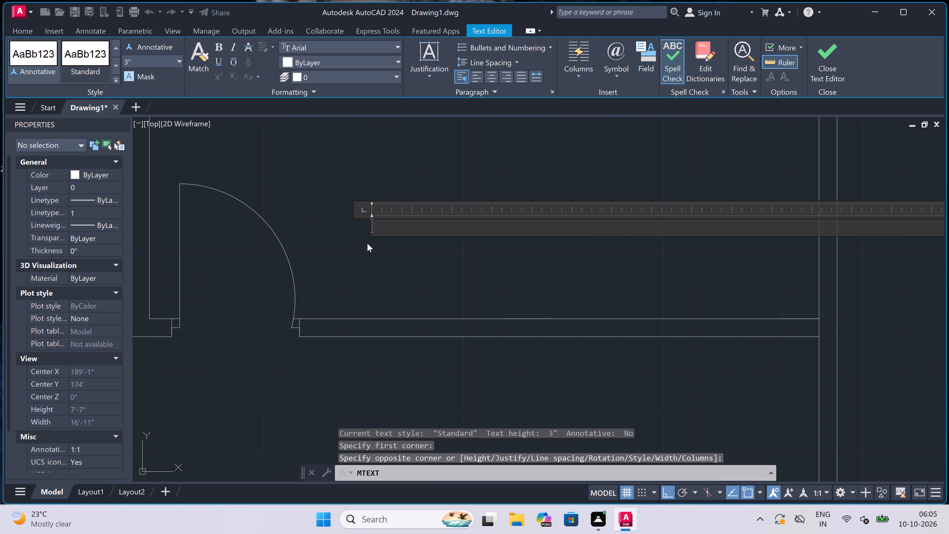
type("BEDROOM")
key("Return")
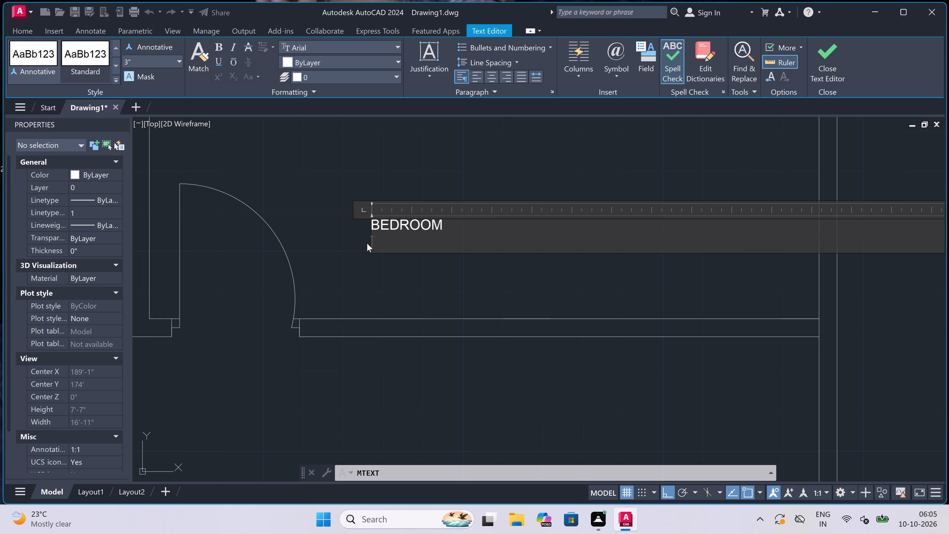
type("13")
key("apostrophe")
key("7")
key("shift+quotedbl")
key("x")
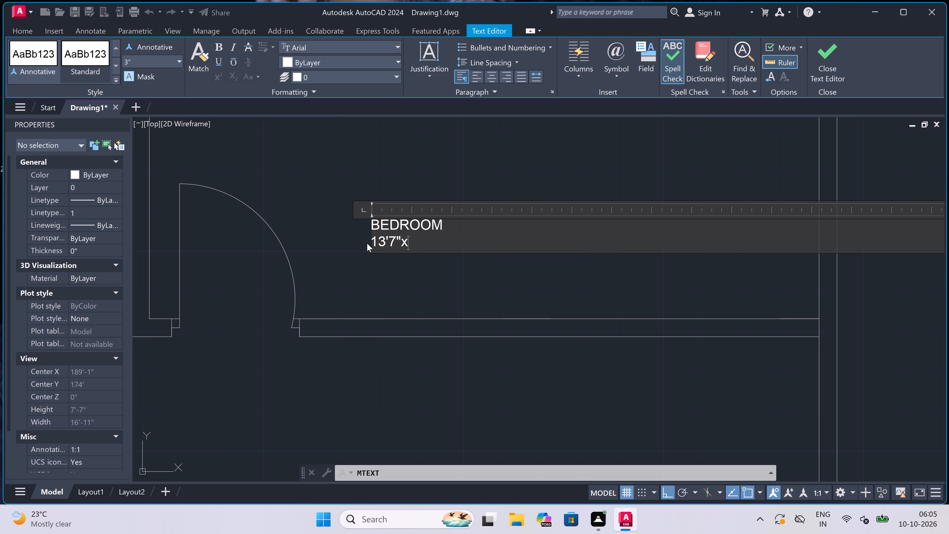
type("11")
type("'0\"")
left_click(341, 283)
Add a two-line text label "DINING 17'4"x10'5"" in the open area directly south of the 13'7"x11'0" bedroom.
scroll(353, 255, "down", 6)
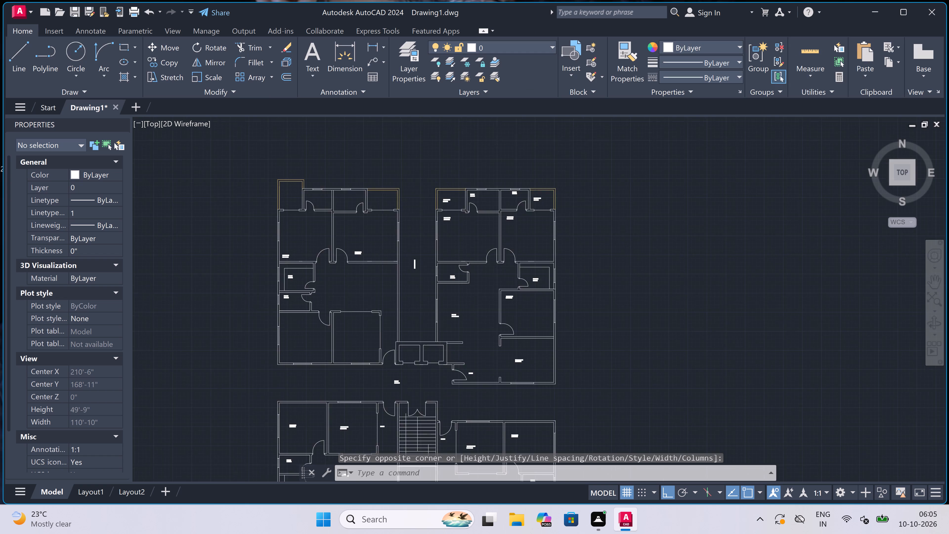
scroll(353, 255, "down", 2)
scroll(351, 262, "up", 6)
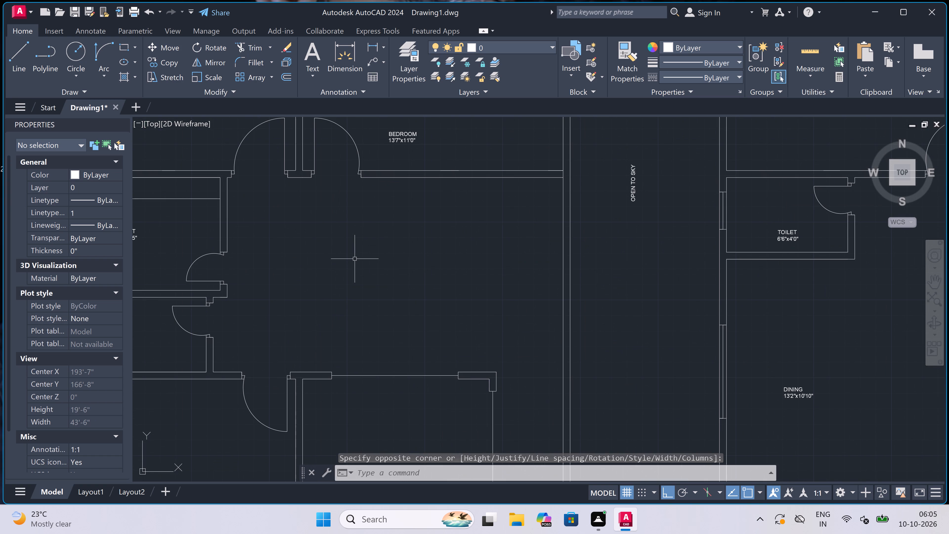
key("space")
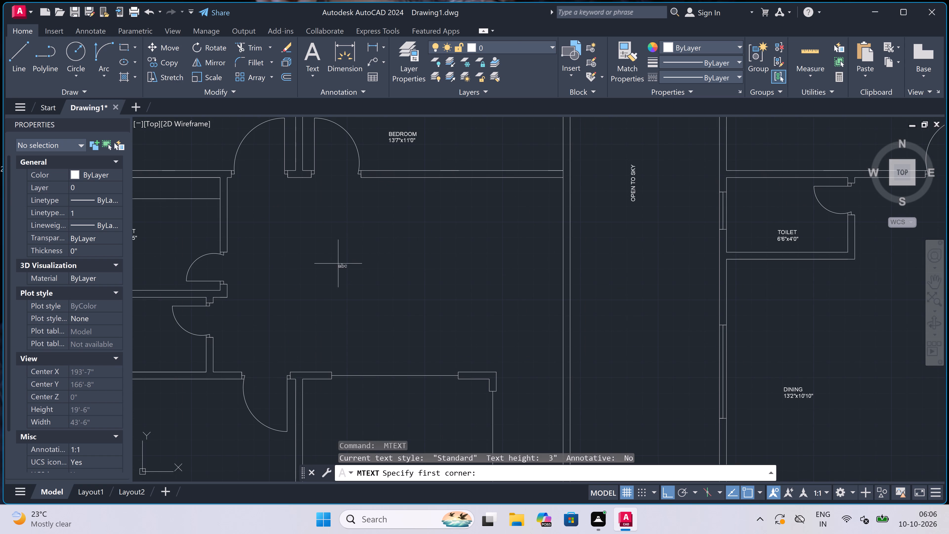
left_click(312, 263)
left_click(592, 284)
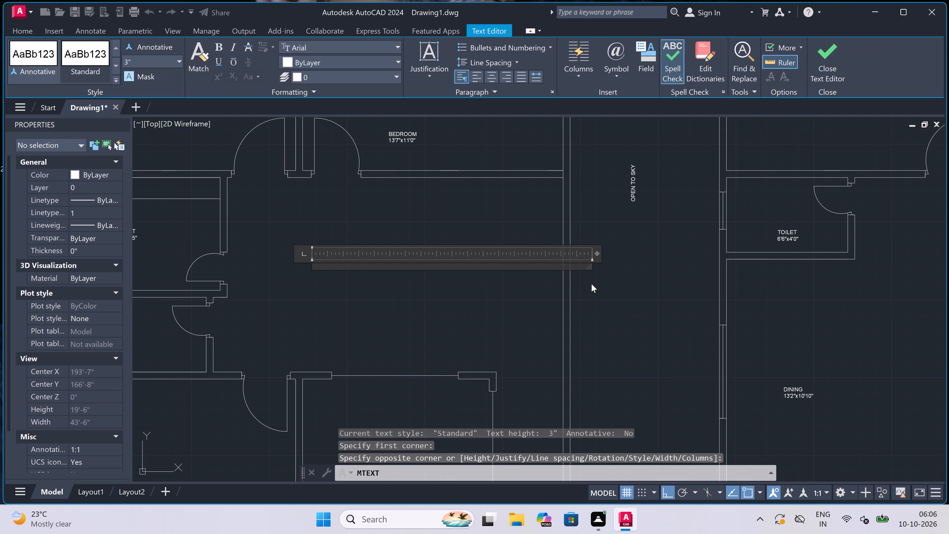
type("DI")
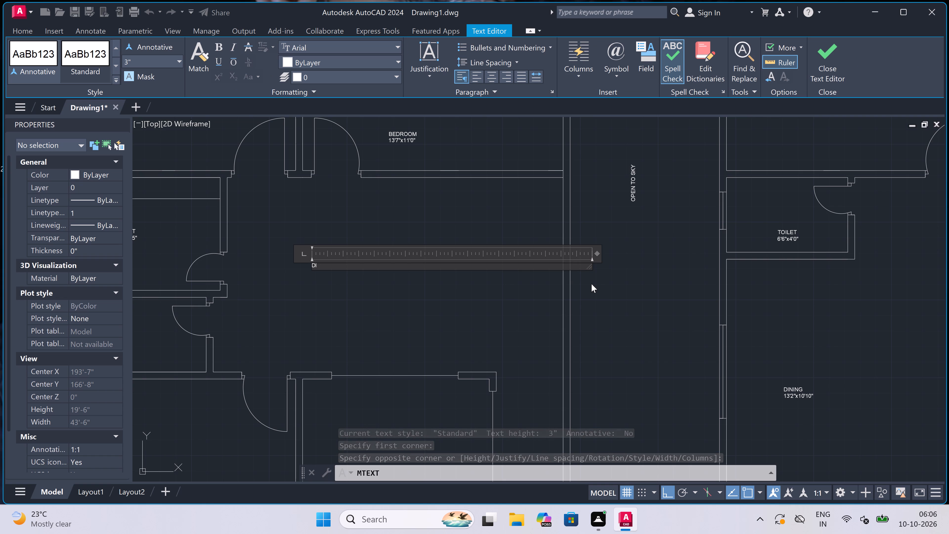
type("NING")
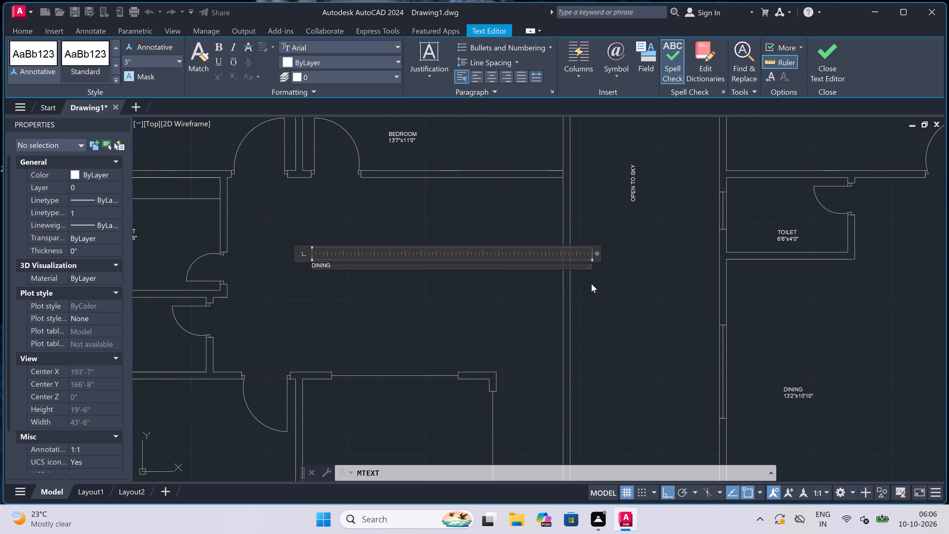
key("Return")
scroll(296, 262, "up", 3)
type("17")
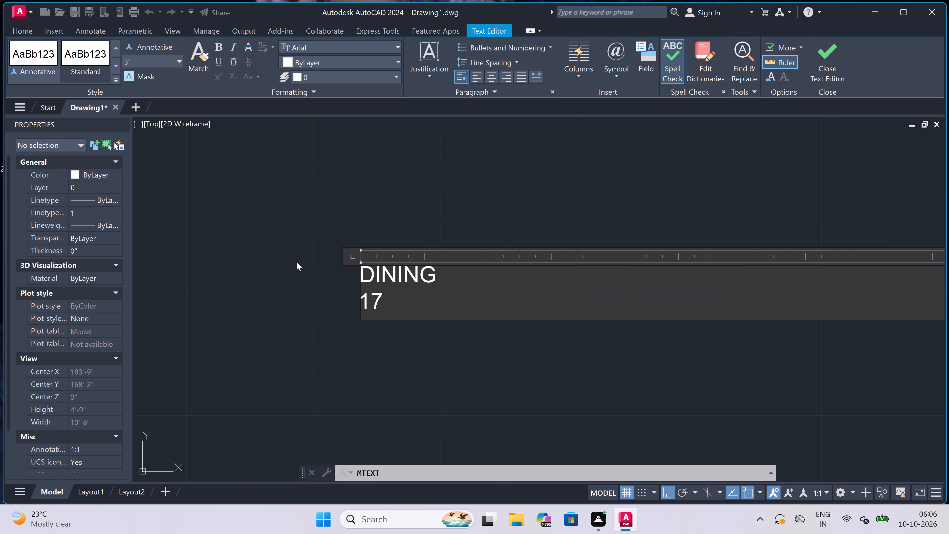
key("apostrophe")
key("4")
key("shift+quotedbl")
key("x")
key("1")
type("0'5")
key("shift+quotedbl")
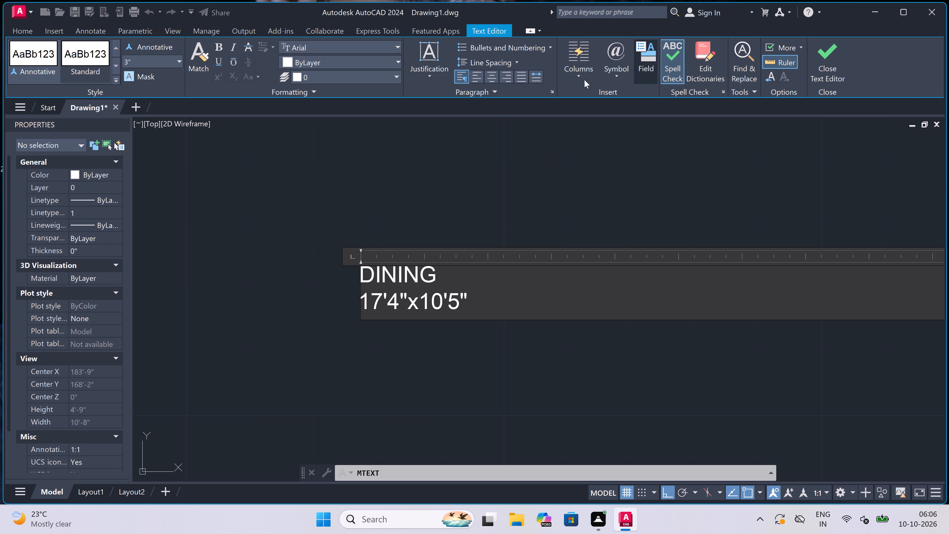
left_click(361, 198)
Add a two-line text label "LIVING ROOM 10'0"x11'0"" in the room south of the northwest apartment's dining area.
scroll(375, 234, "down", 7)
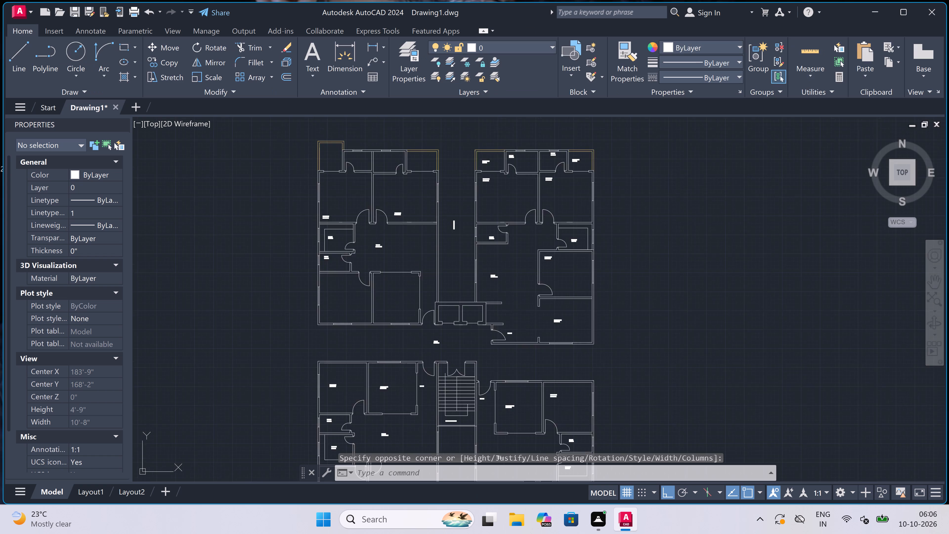
scroll(381, 267, "up", 3)
scroll(379, 266, "down", 1)
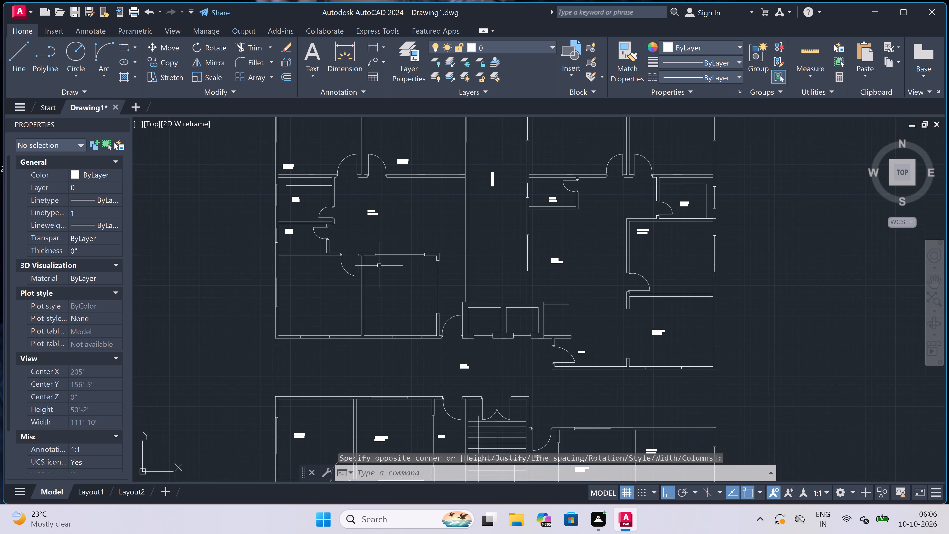
scroll(398, 311, "up", 2)
key("space")
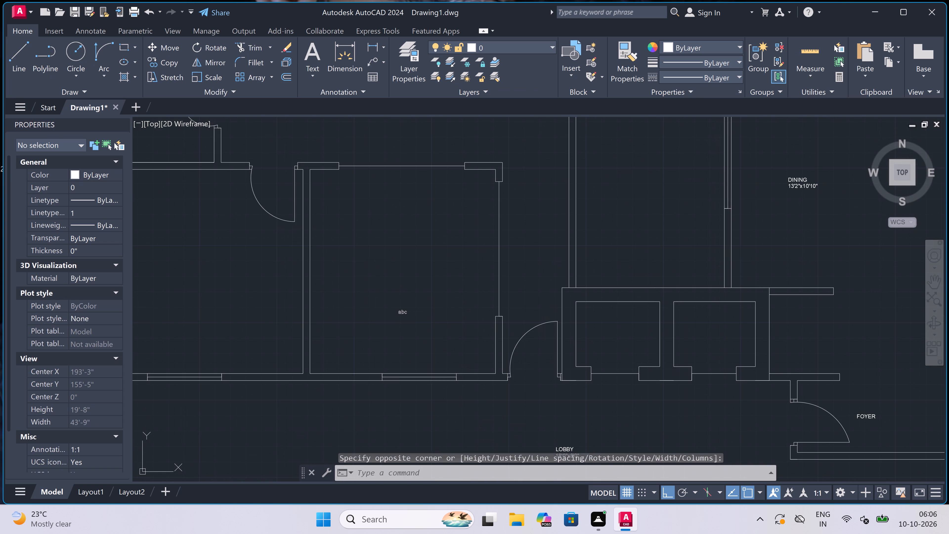
left_click(351, 269)
left_click(585, 261)
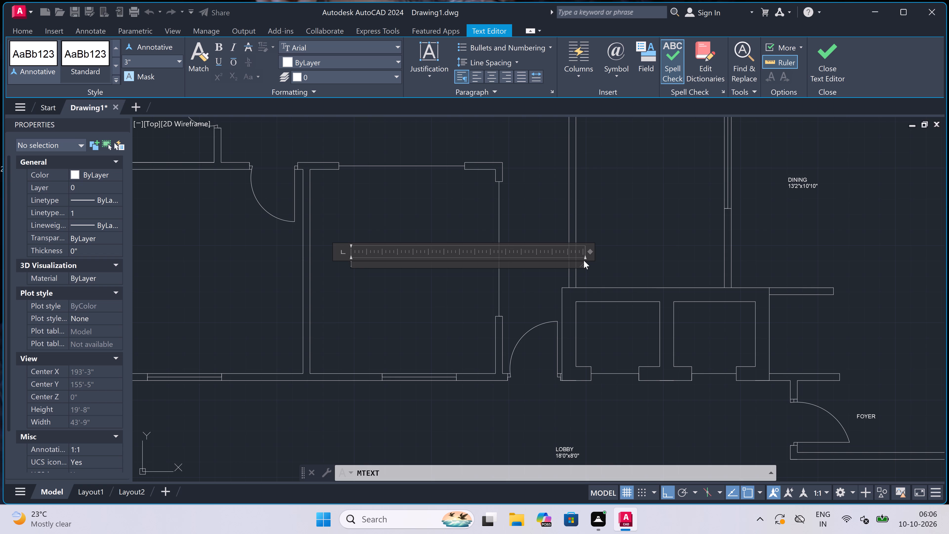
type("LIVING ROO")
key("m")
key("Return")
key("1")
type("0'0")
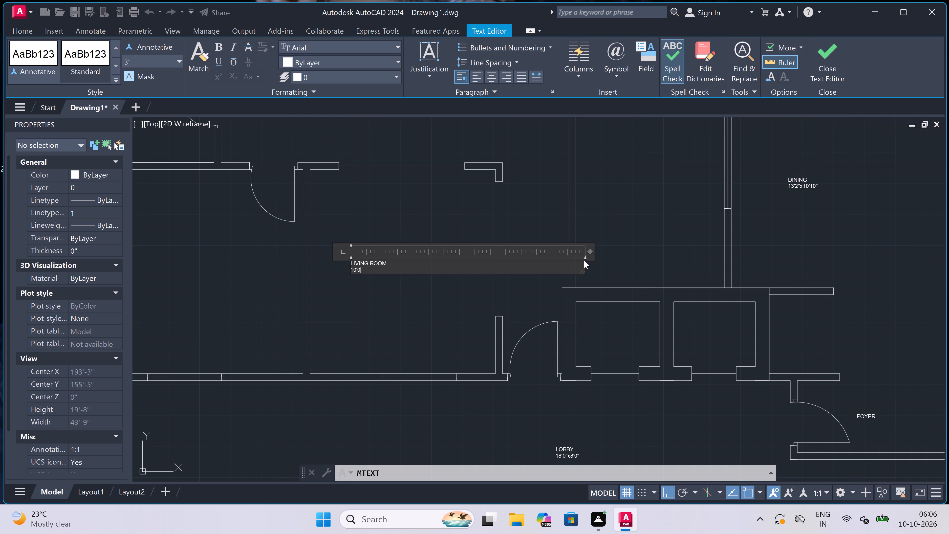
type("\"x")
type("11")
type("'0\"")
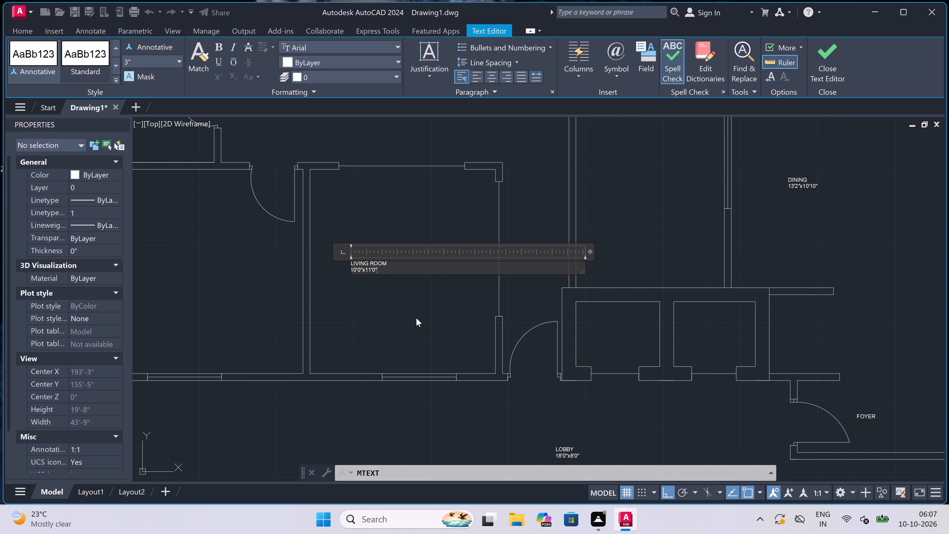
left_click(414, 317)
Add a two-line text label "BEDROOM 10'5"x11'0"" in the room directly south of the 6'8"x4'0" toilet, west of the living room.
scroll(414, 305, "down", 8)
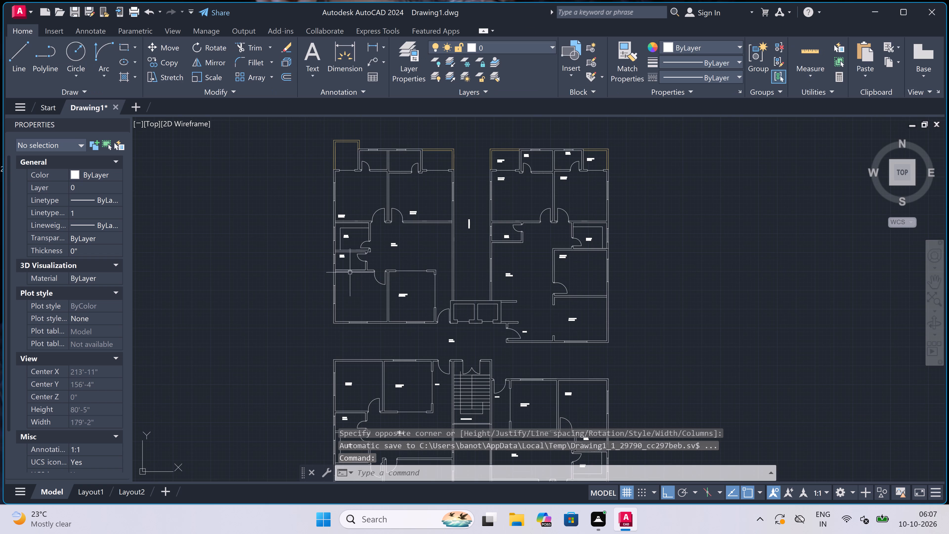
scroll(347, 274, "up", 4)
key("space")
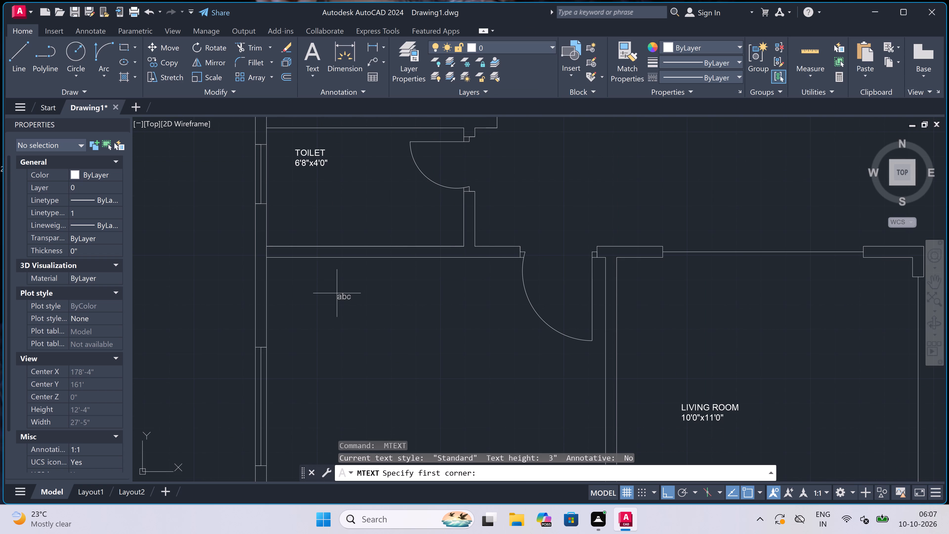
left_click(293, 295)
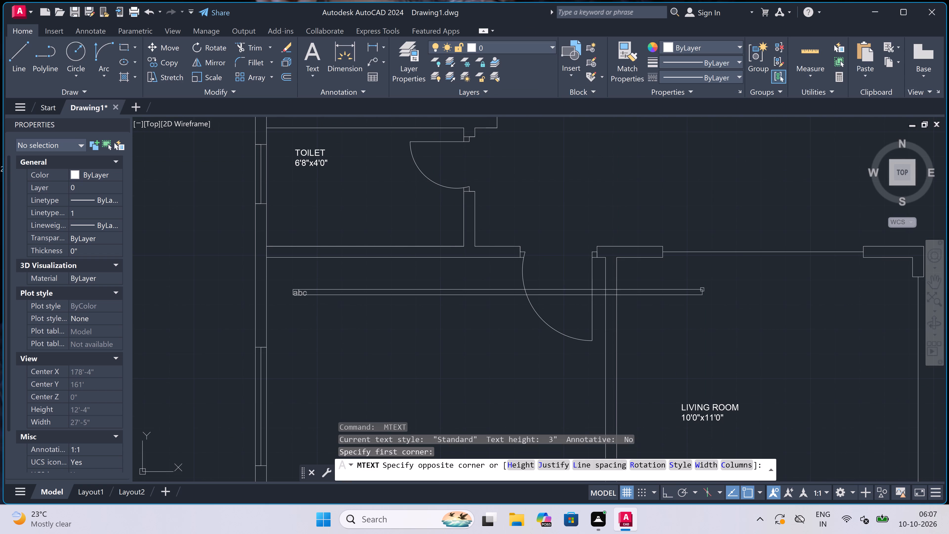
double_click(762, 275)
scroll(443, 330, "down", 2)
scroll(357, 313, "up", 4)
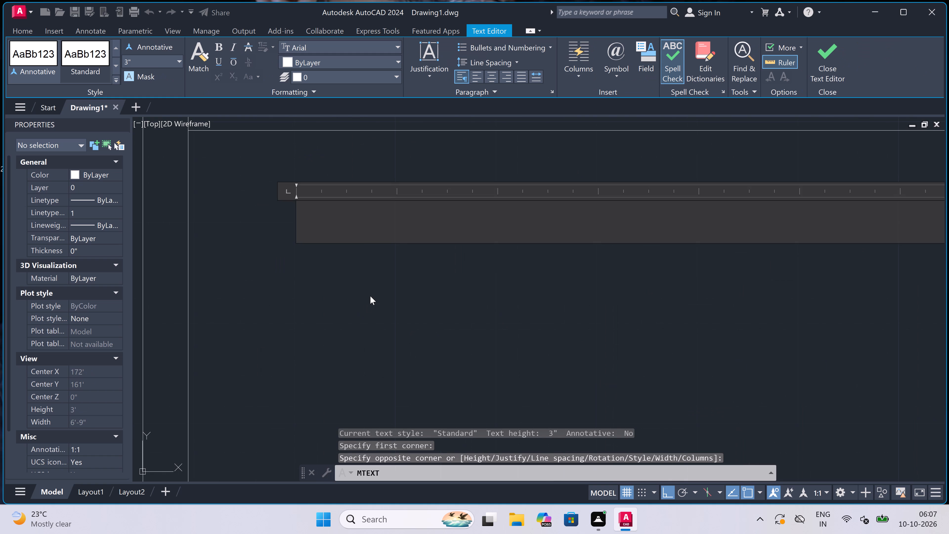
type("BEDROOM")
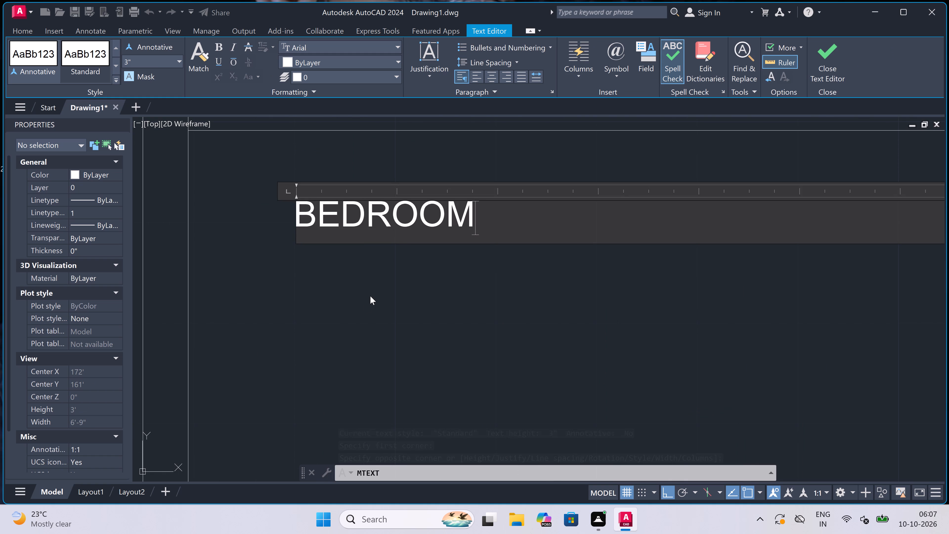
key("Return")
key("1")
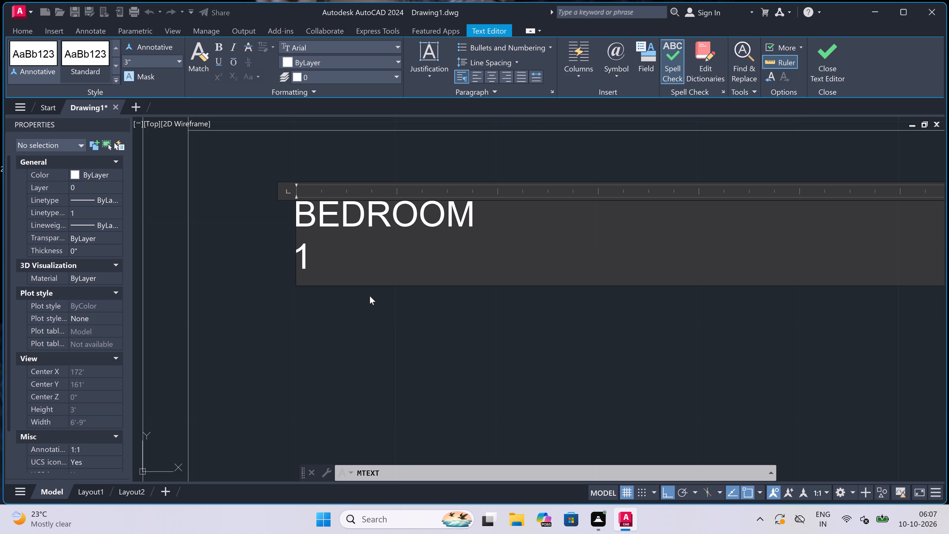
type("0'5")
type("\"x")
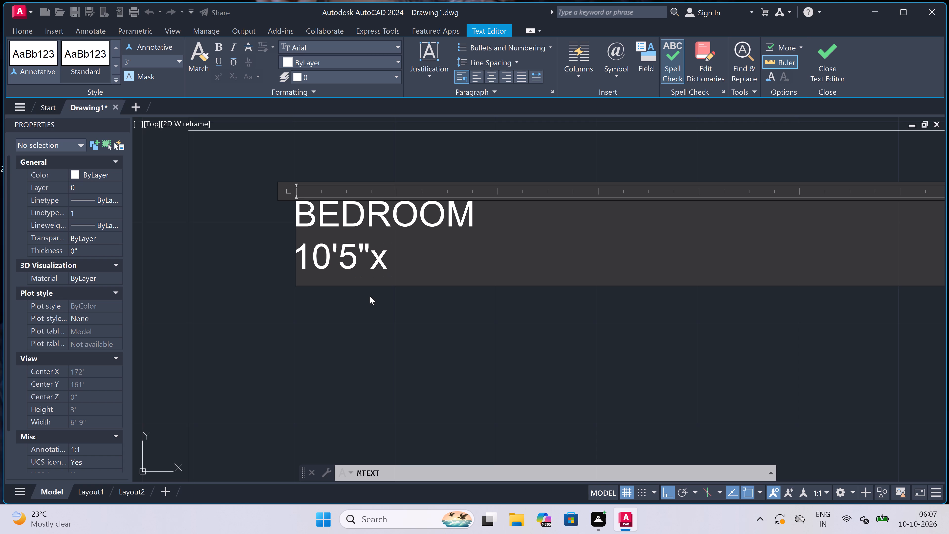
type("11")
type("'0\"")
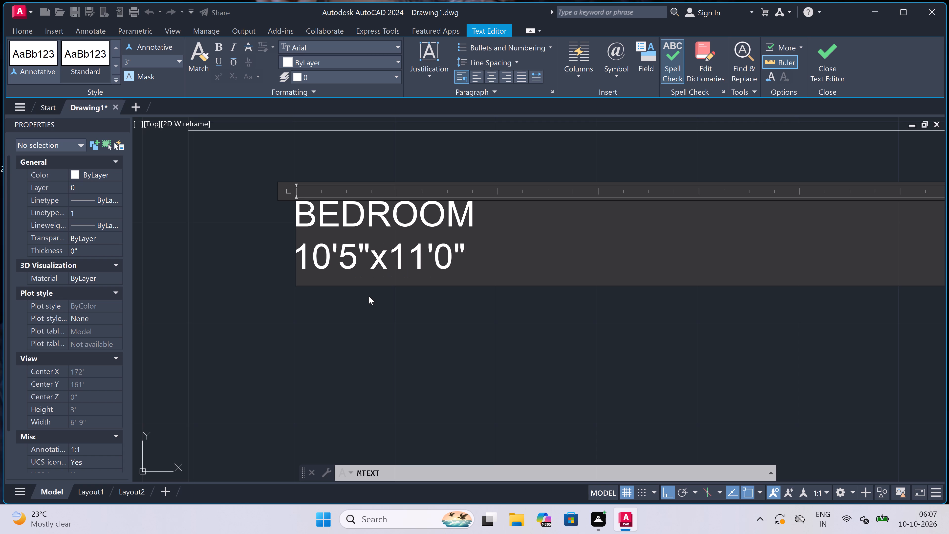
left_click_drag(445, 367, 447, 369)
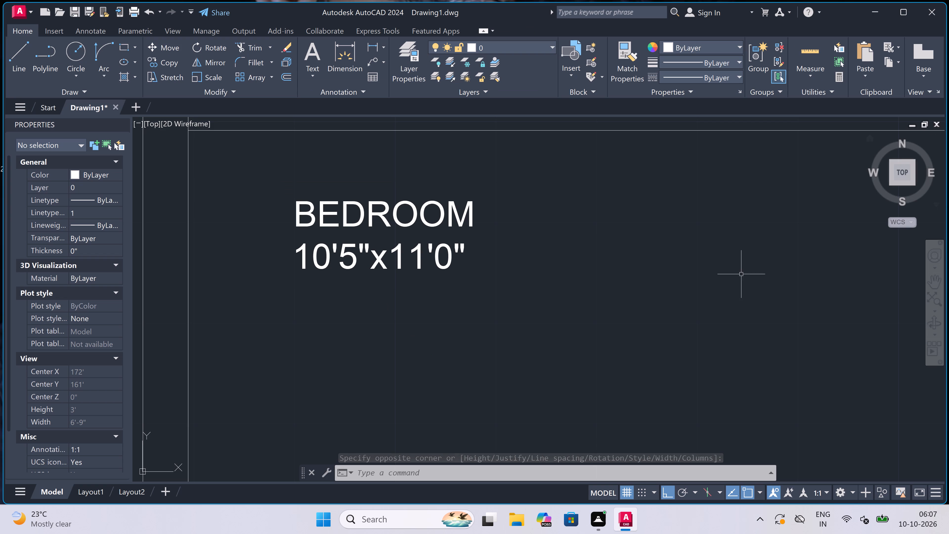
Add a two-line text label "VERANDAH 6'7"x5'2"" in the northeast corner space of the northwest apartment, north of the 13'7"x11'0" bedroom.
scroll(539, 207, "down", 2)
scroll(501, 245, "down", 4)
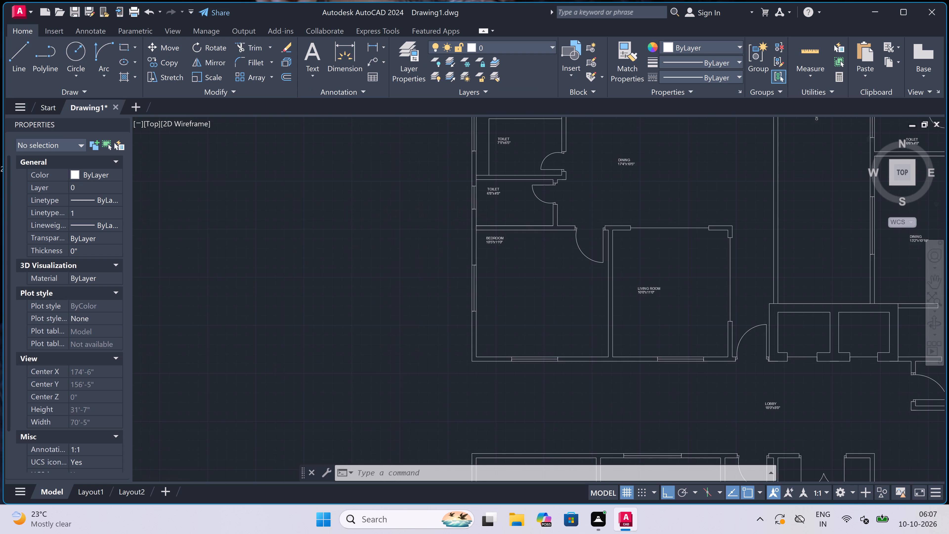
scroll(498, 243, "down", 3)
scroll(521, 178, "up", 3)
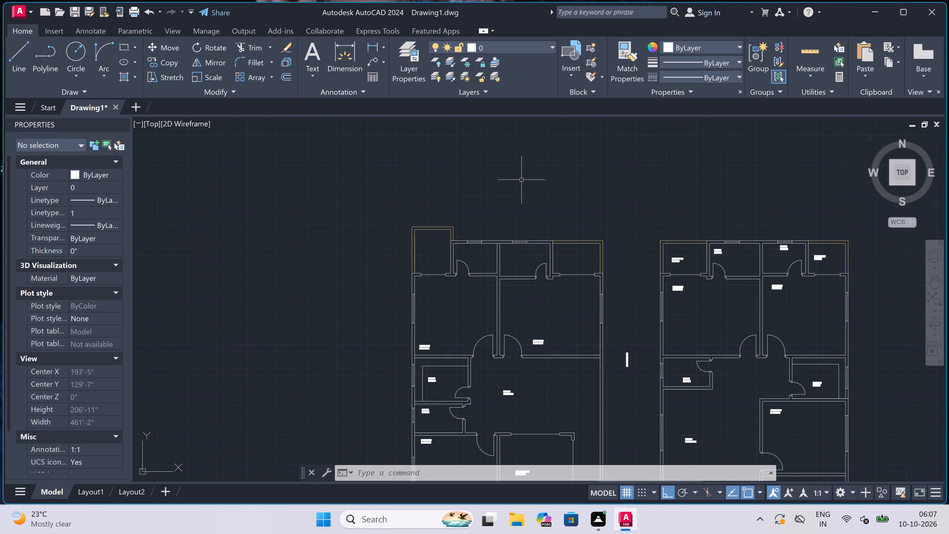
scroll(621, 255, "up", 3)
scroll(434, 221, "up", 1)
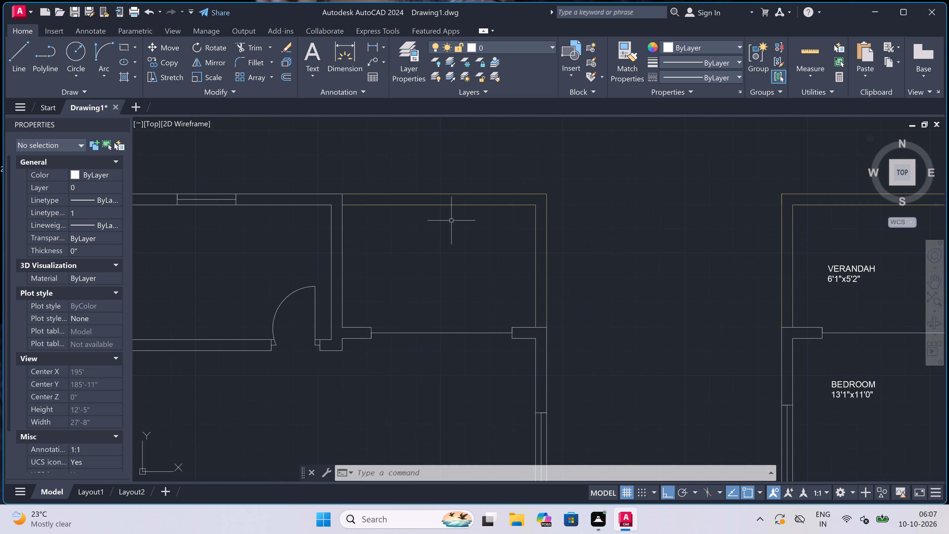
key("space")
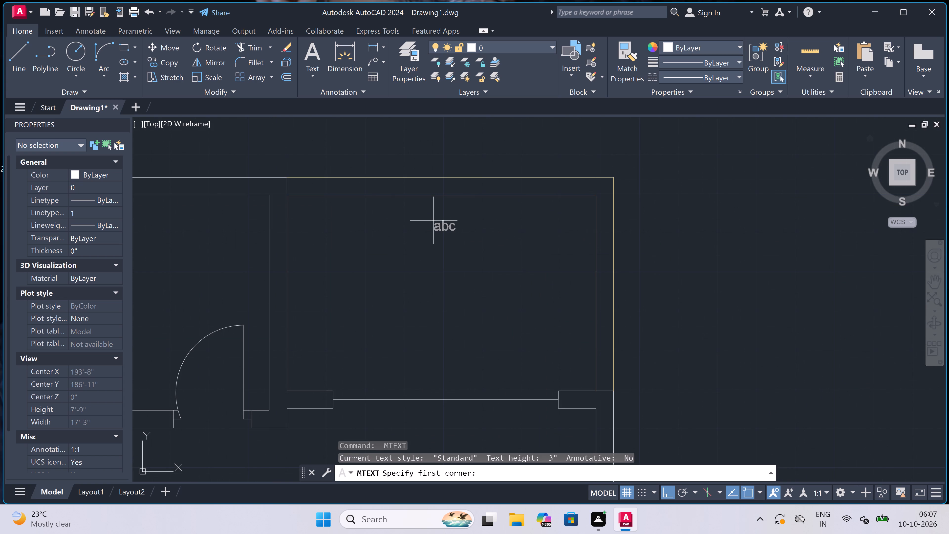
left_click(344, 279)
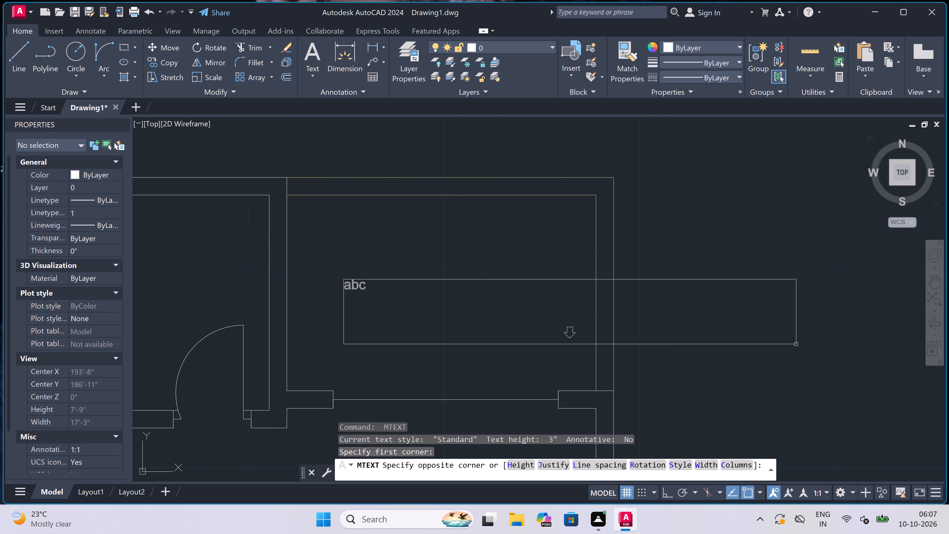
left_click(836, 320)
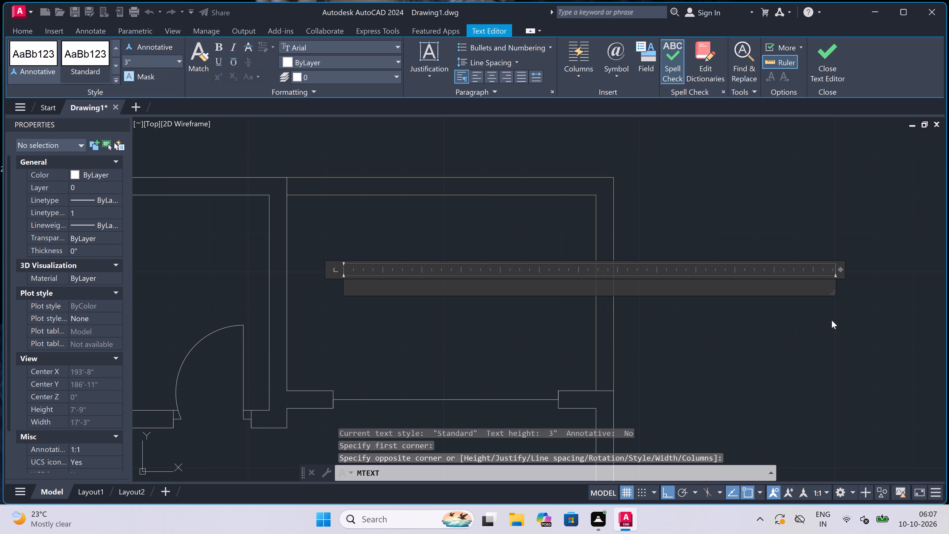
type("VERA")
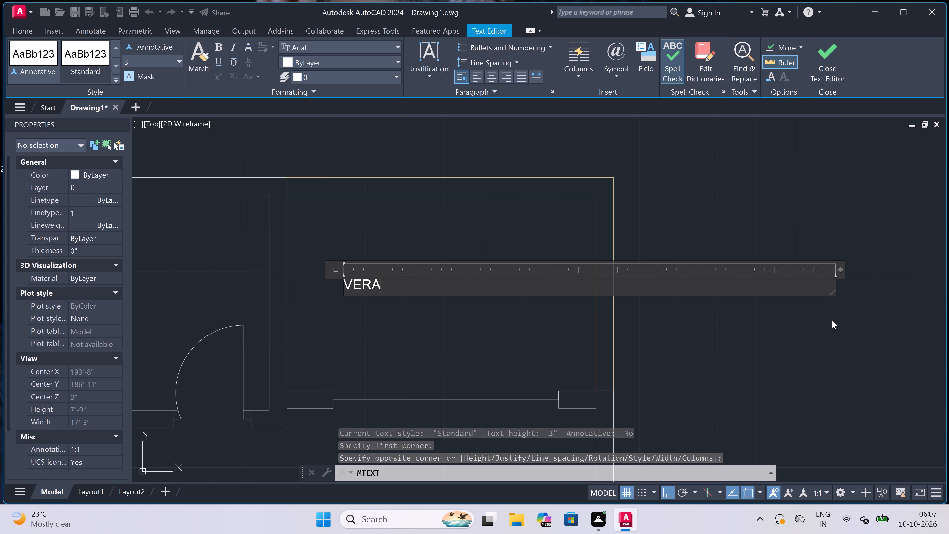
type("NDAH")
key("Return")
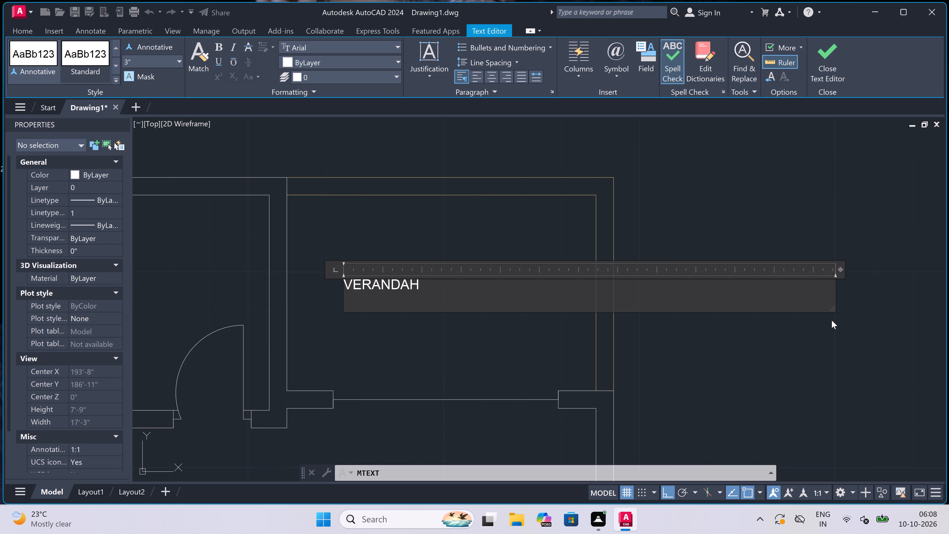
type("6'7")
key("shift+quotedbl")
key("x")
type("5'")
key("2")
key("shift+quotedbl")
left_click(468, 312)
left_click(442, 331)
Add a two-line text label "TOILET 7'0"x4'7"" in the small room directly west of the 6'7"x5'2" verandah.
scroll(442, 323, "down", 3)
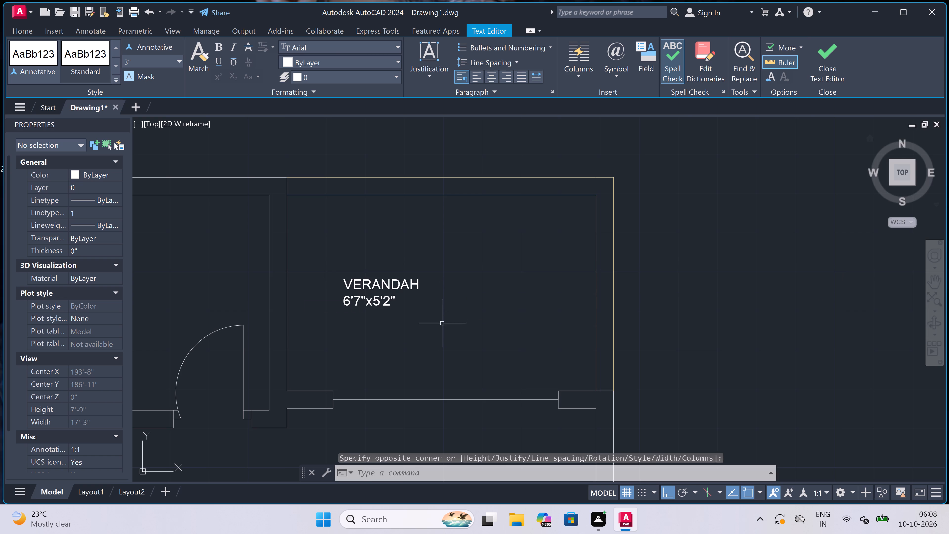
scroll(442, 323, "down", 5)
scroll(353, 305, "up", 3)
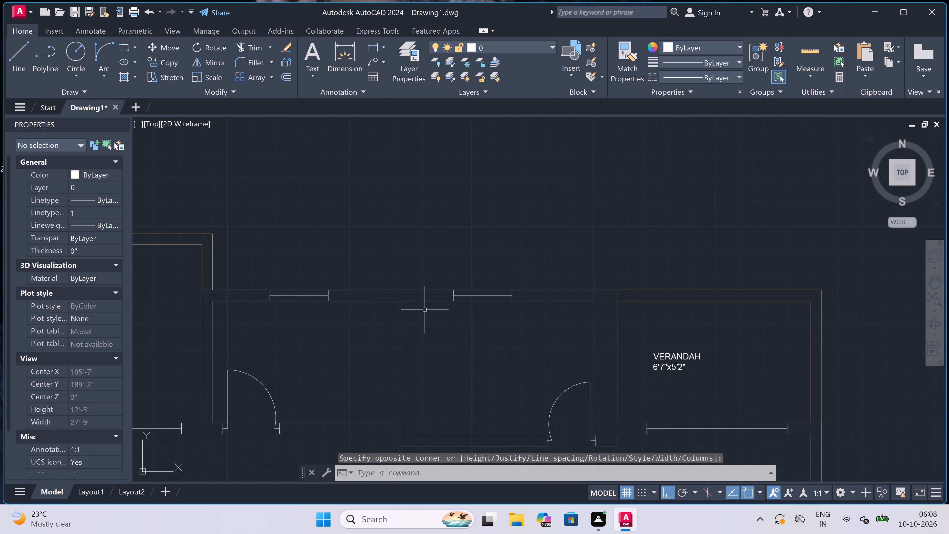
key("space")
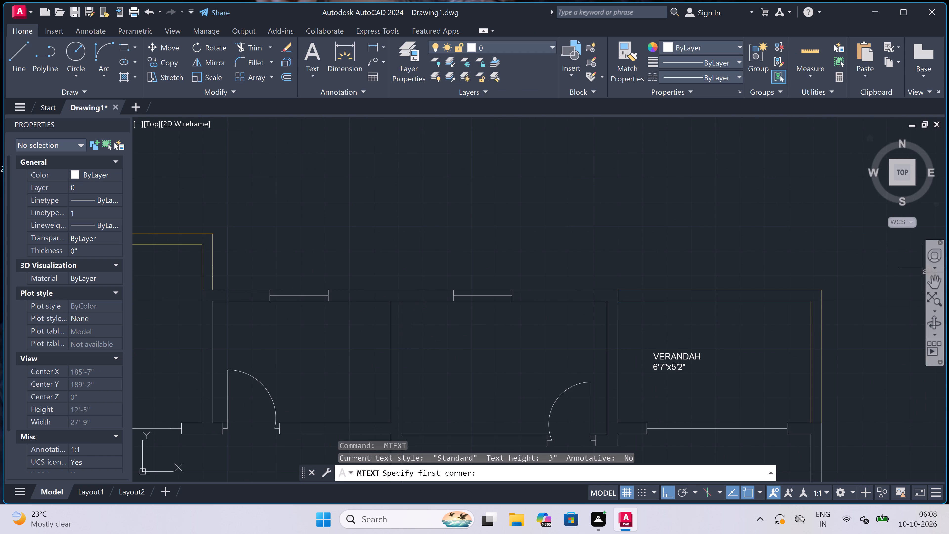
scroll(450, 282, "down", 2)
scroll(505, 300, "up", 2)
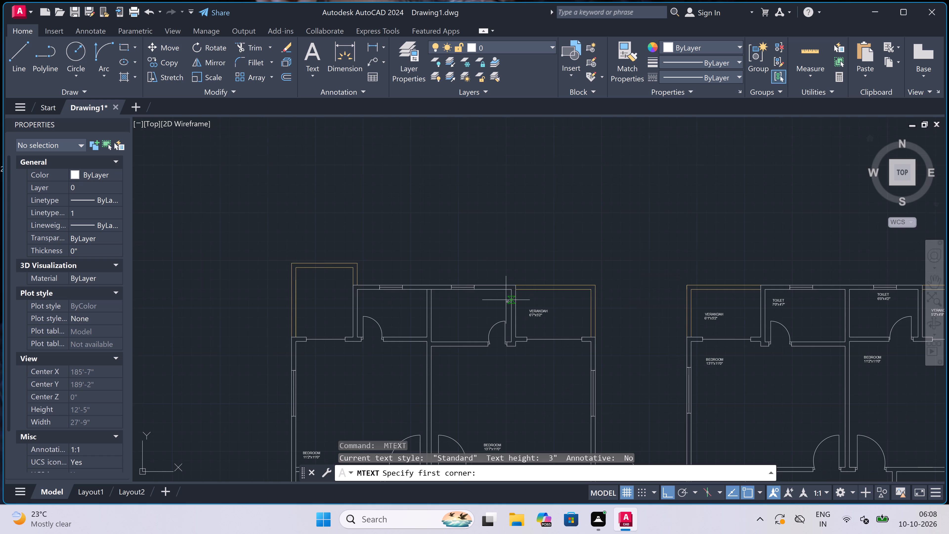
scroll(505, 300, "up", 1)
left_click(354, 285)
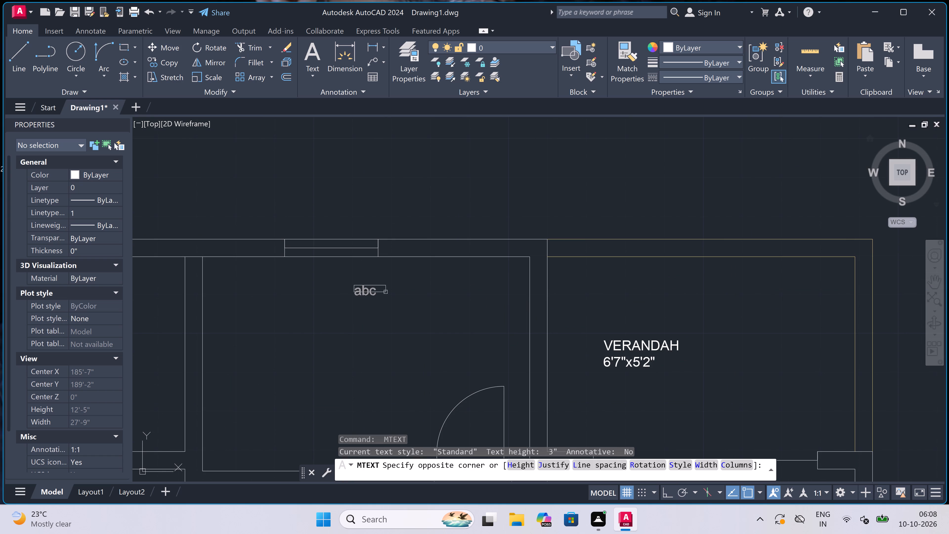
left_click(759, 294)
scroll(326, 301, "down", 2)
scroll(332, 297, "up", 2)
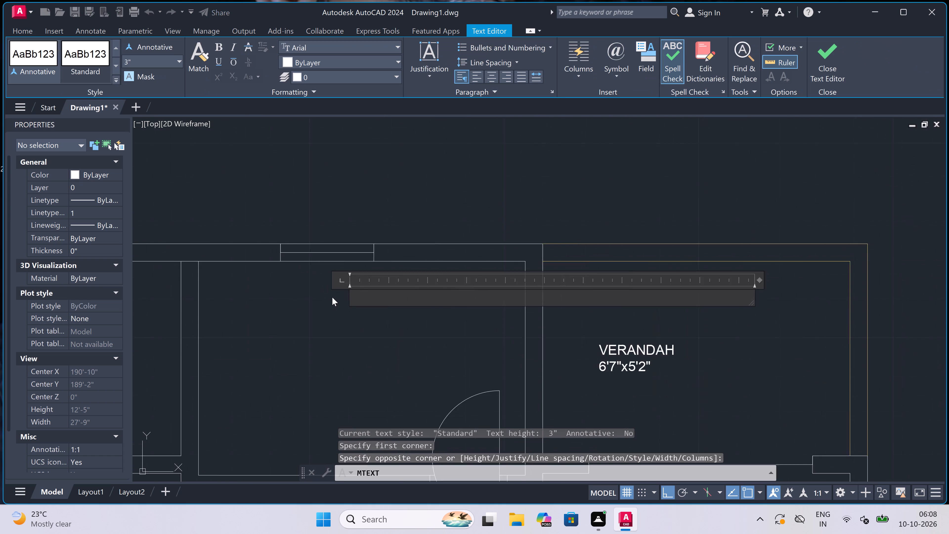
scroll(332, 297, "up", 1)
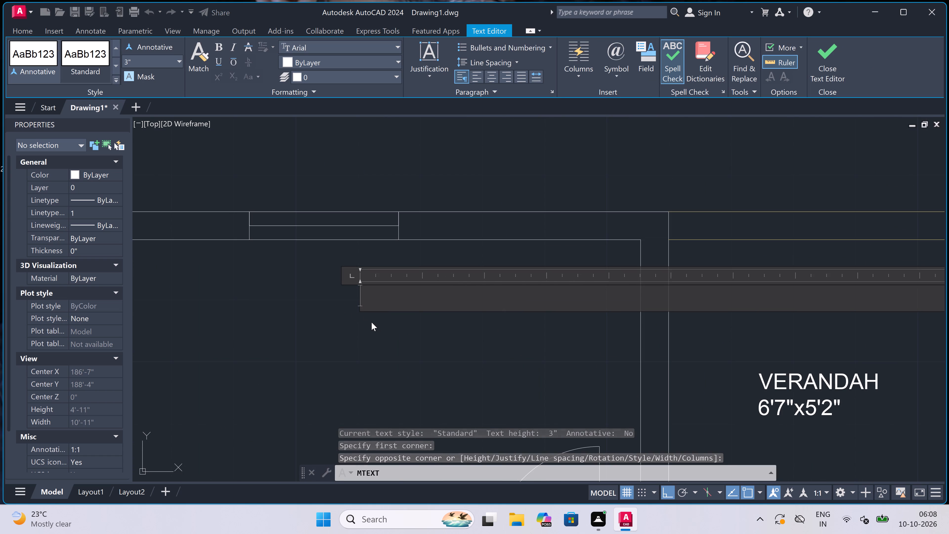
type("TOILET")
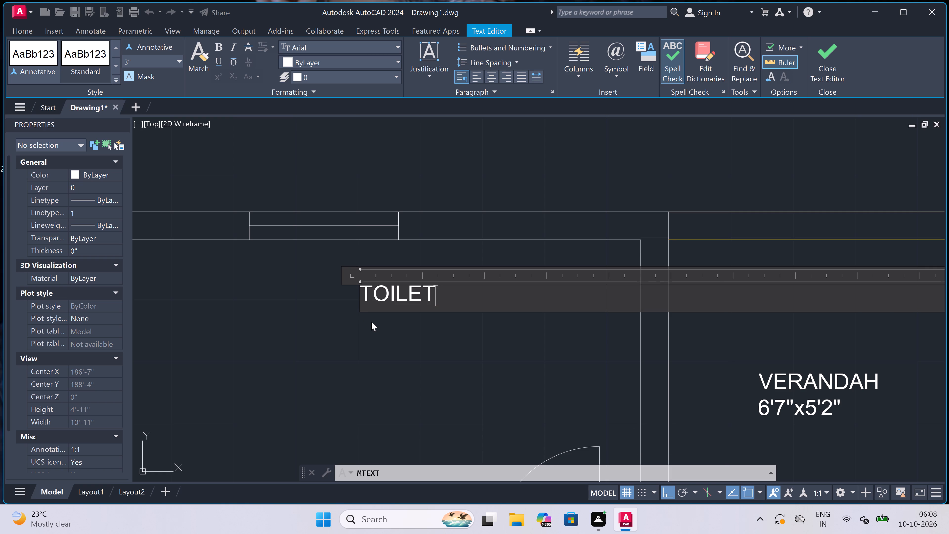
key("Return")
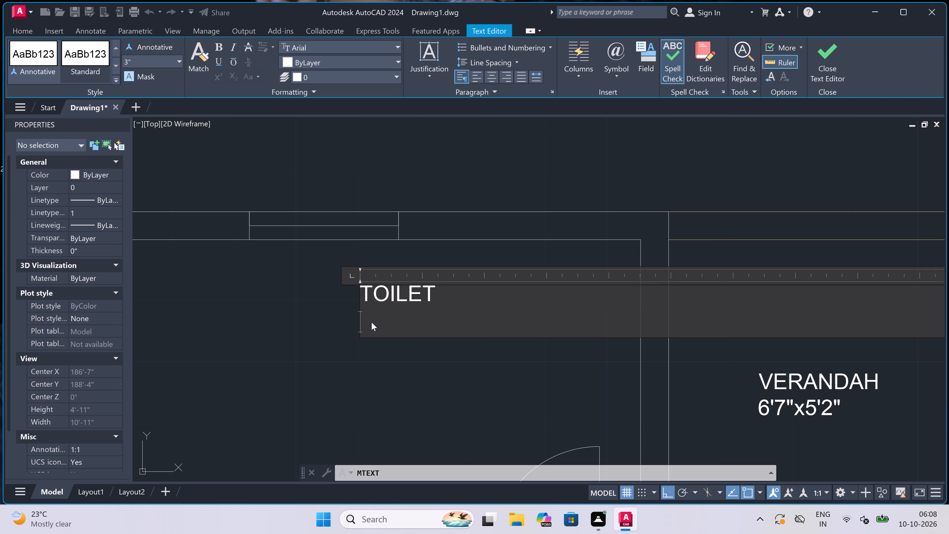
type("7'0")
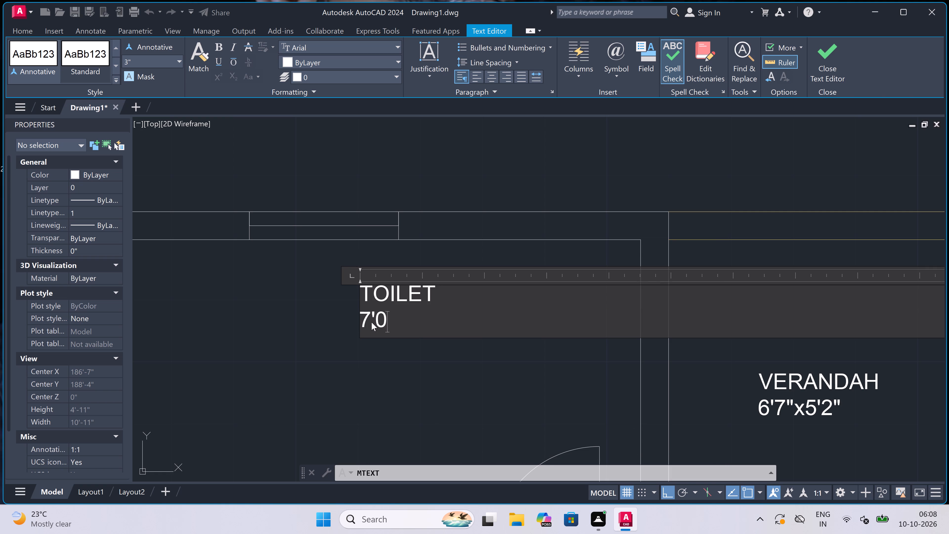
type("\"x")
key("4")
key("apostrophe")
key("7")
key("shift+quotedbl")
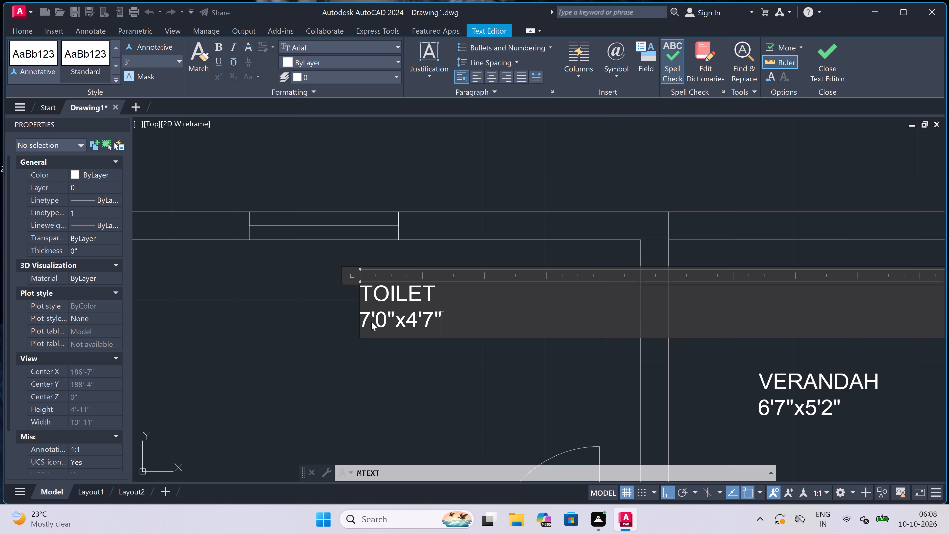
left_click(342, 394)
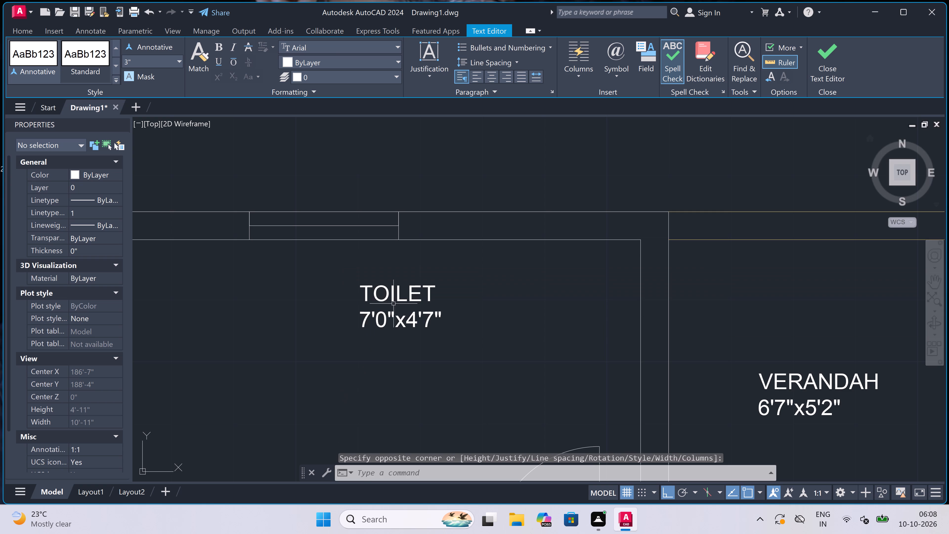
Add a two-line text label "TOILET 6'1"x4'2"" in the small room directly west of the 7'0"x4'7" toilet.
scroll(404, 285, "down", 6)
scroll(374, 284, "up", 5)
scroll(374, 284, "down", 4)
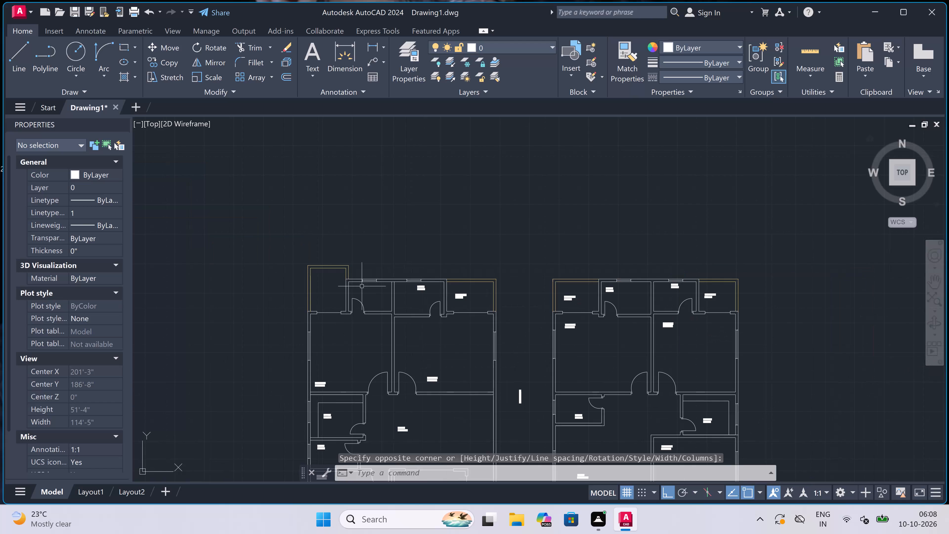
scroll(352, 285, "up", 4)
key("space")
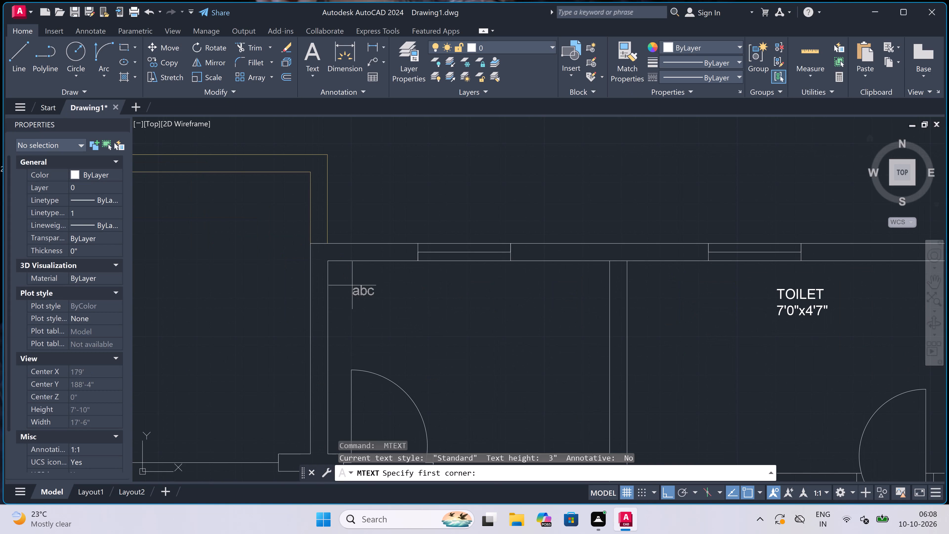
scroll(348, 312, "up", 1)
left_click(347, 310)
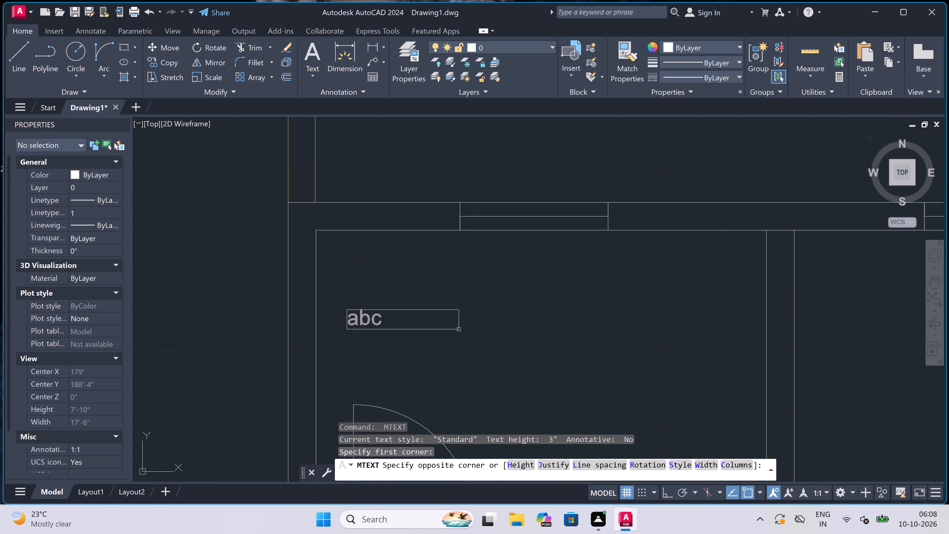
left_click(772, 341)
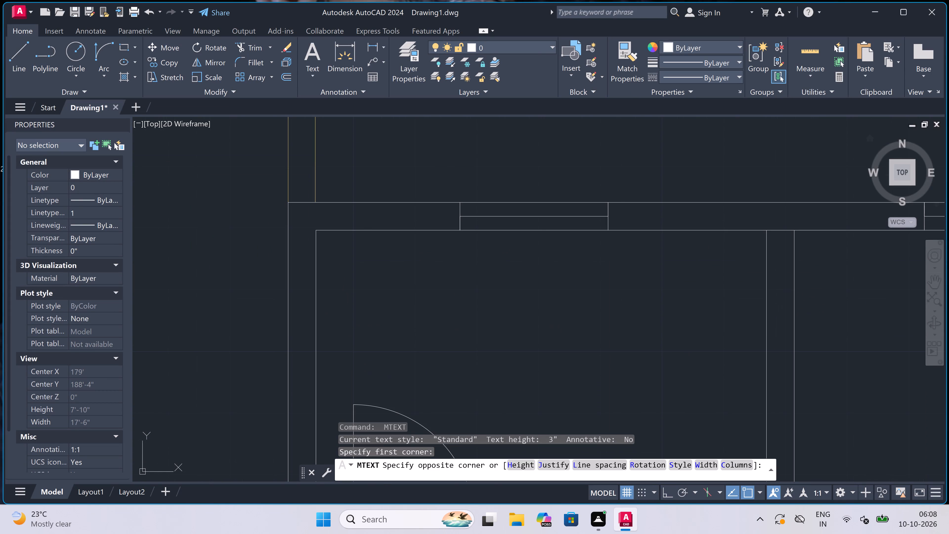
type("TOILET")
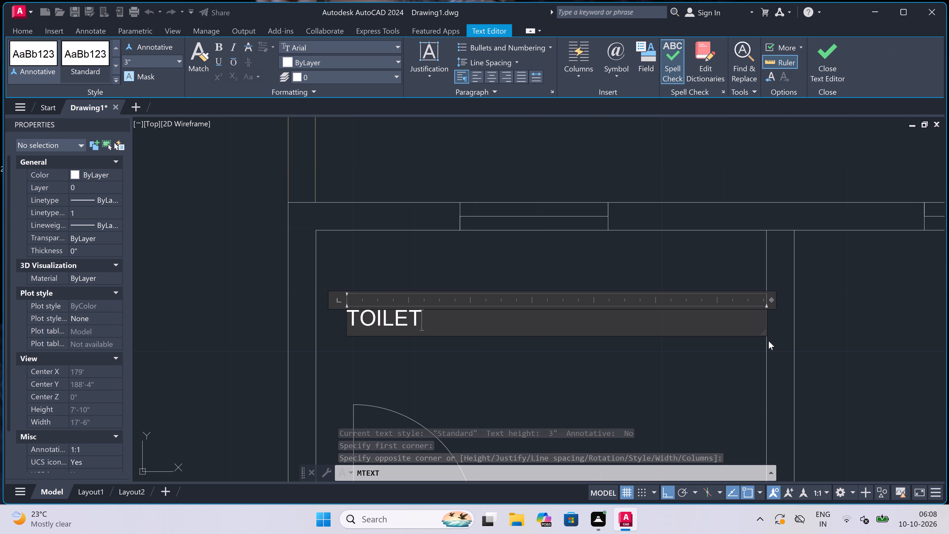
key("Return")
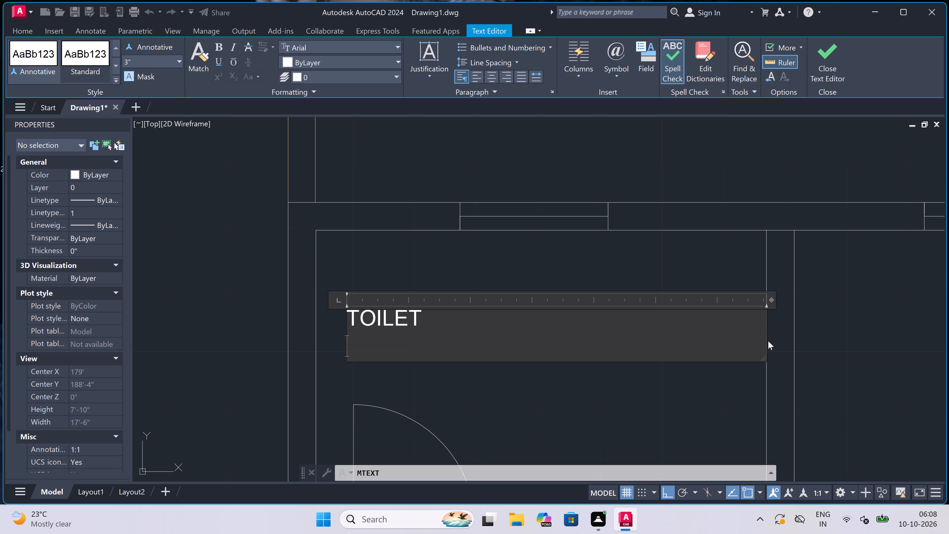
type("6'")
key("1")
key("shift+quotedbl")
key("x")
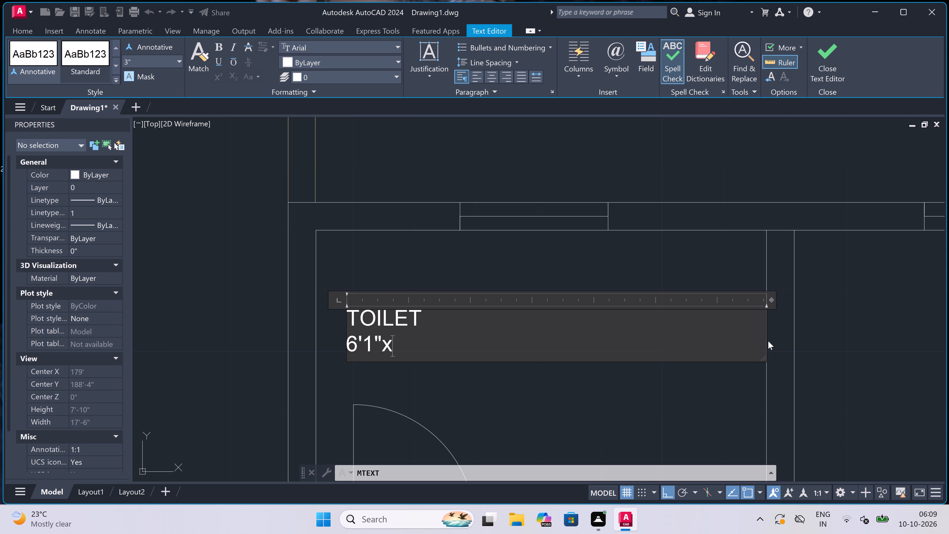
type("4'2")
key("apostrophe")
key("BackSpace")
key("shift+quotedbl")
left_click(376, 250)
Add a text label "FOYER" inside the northwest apartment's entrance, between the living room and the lifts.
scroll(376, 250, "down", 3)
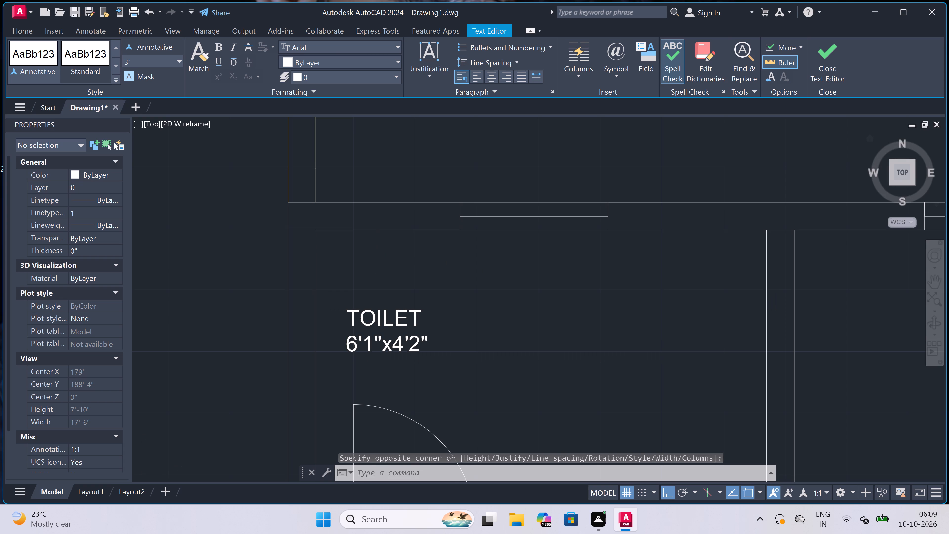
scroll(376, 250, "down", 6)
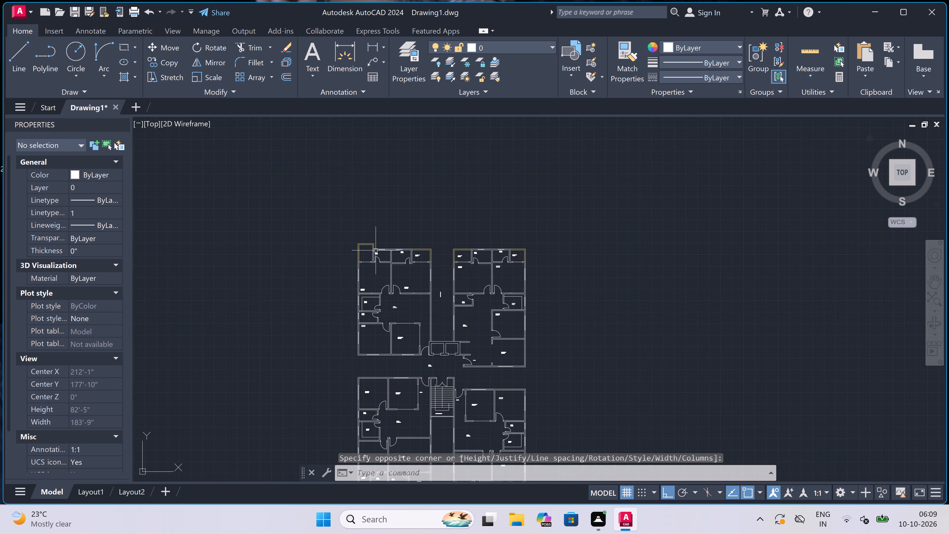
scroll(376, 250, "down", 1)
scroll(402, 305, "up", 3)
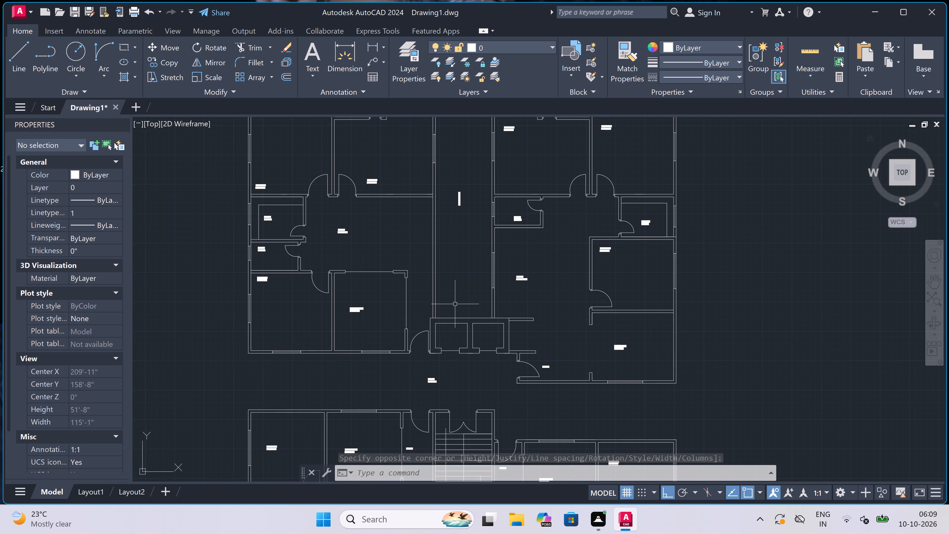
scroll(423, 304, "up", 3)
key("space")
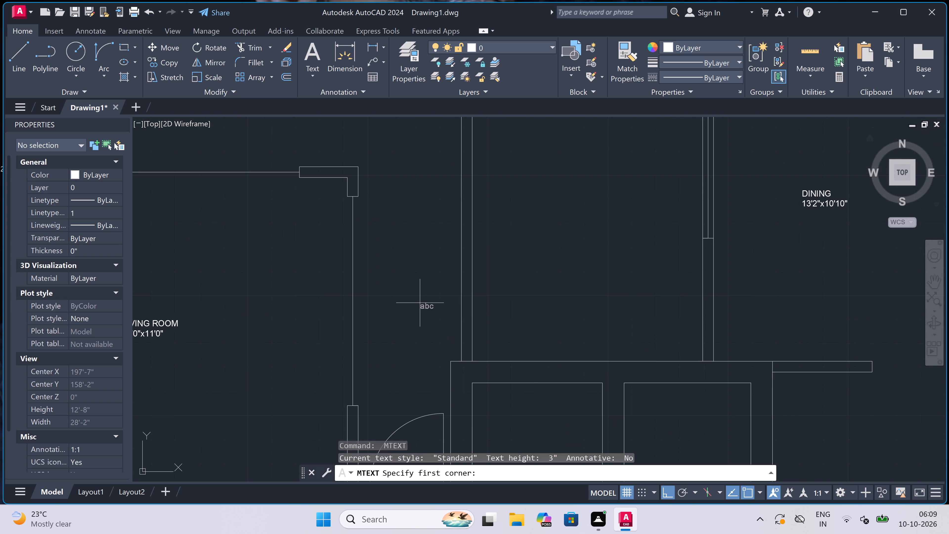
scroll(419, 301, "down", 2)
scroll(430, 322, "up", 3)
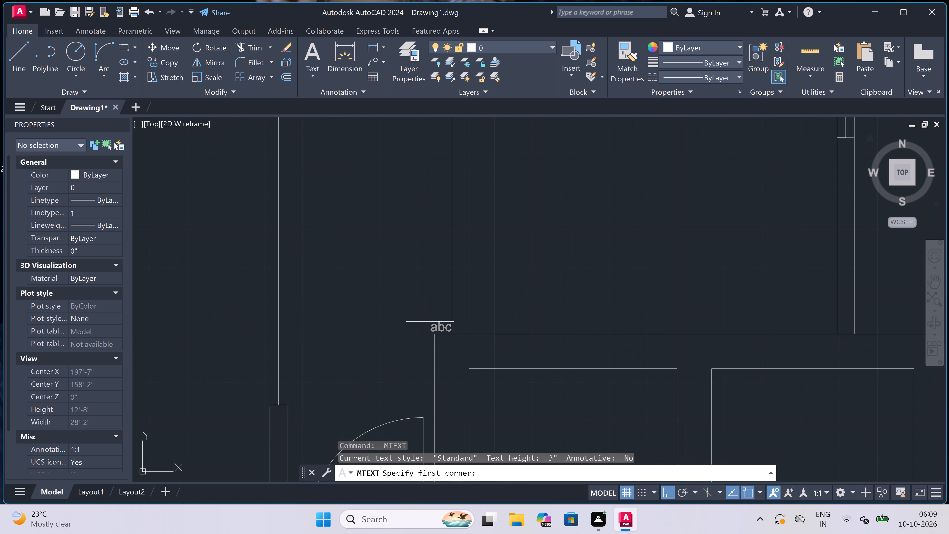
left_click(321, 319)
left_click(574, 317)
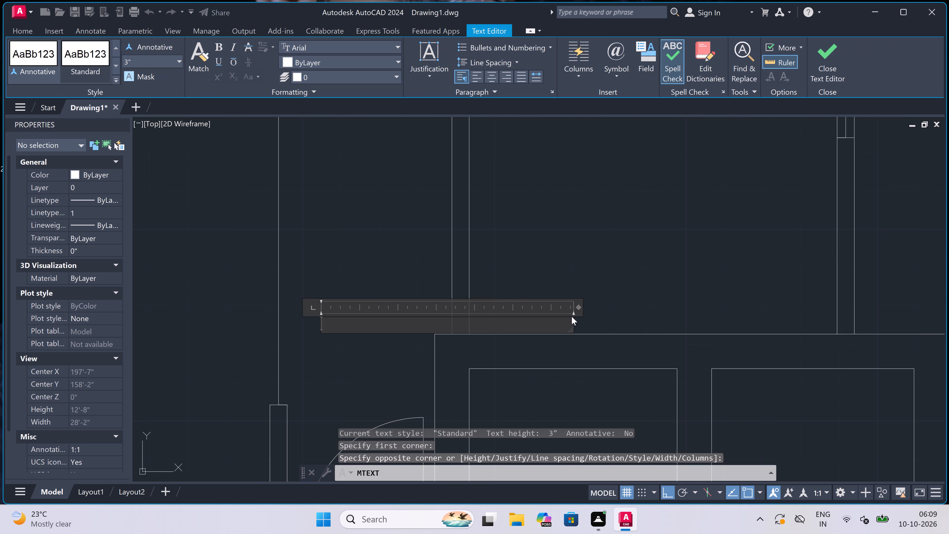
type("FO")
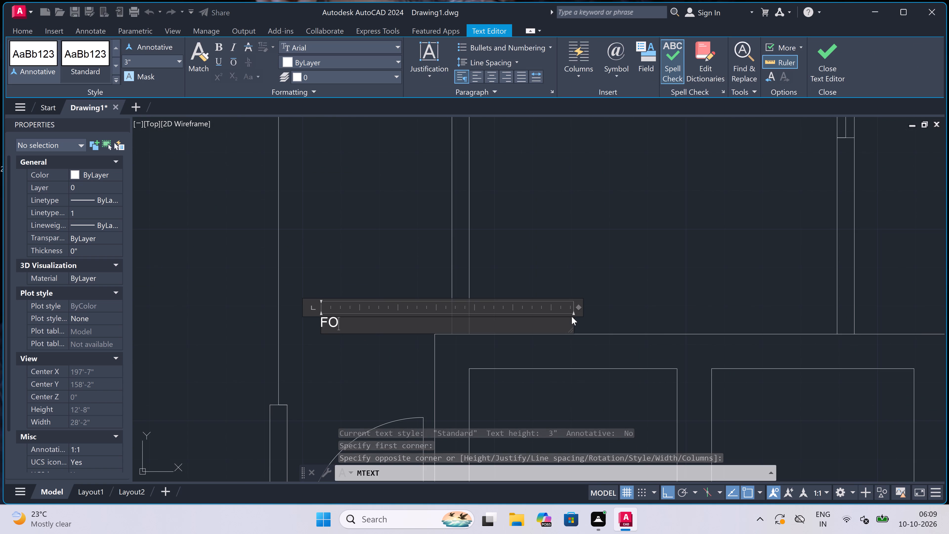
type("YER")
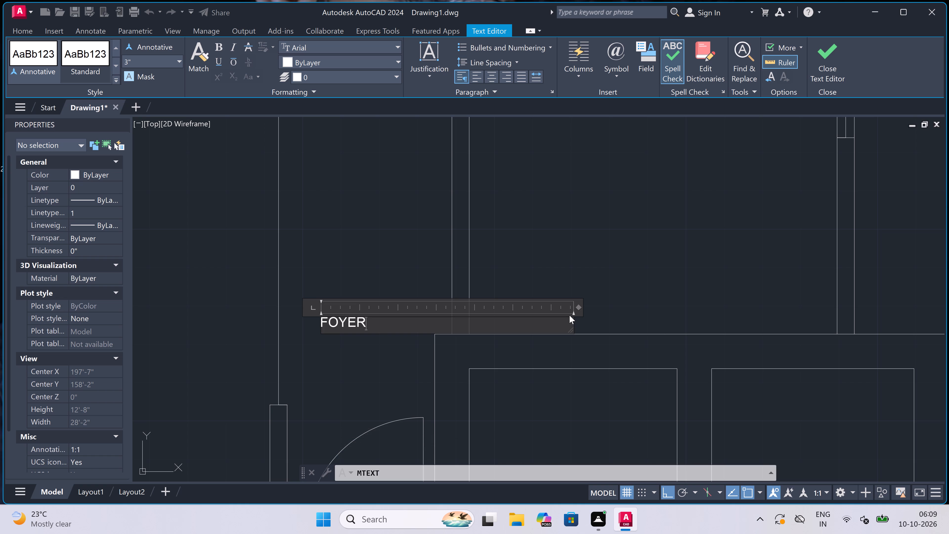
left_click(388, 234)
Add a text label "OPEN TO SKY" in the open strip between the northeast and southeast apartments.
scroll(388, 234, "down", 4)
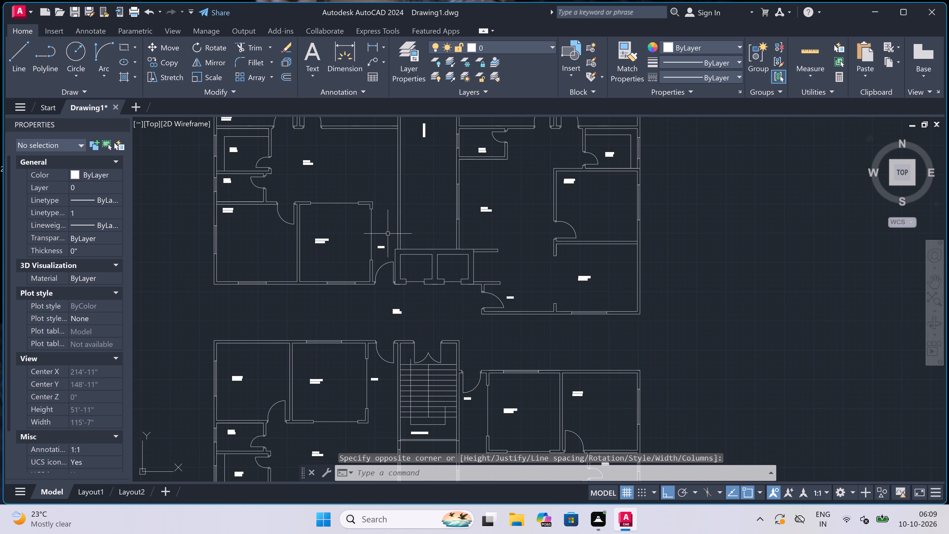
scroll(388, 234, "down", 4)
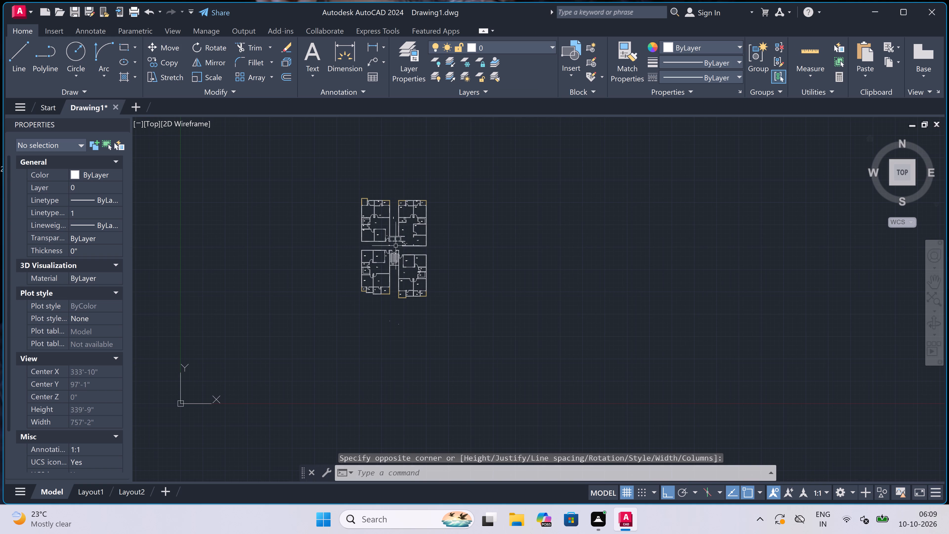
scroll(419, 247, "up", 4)
scroll(380, 252, "up", 2)
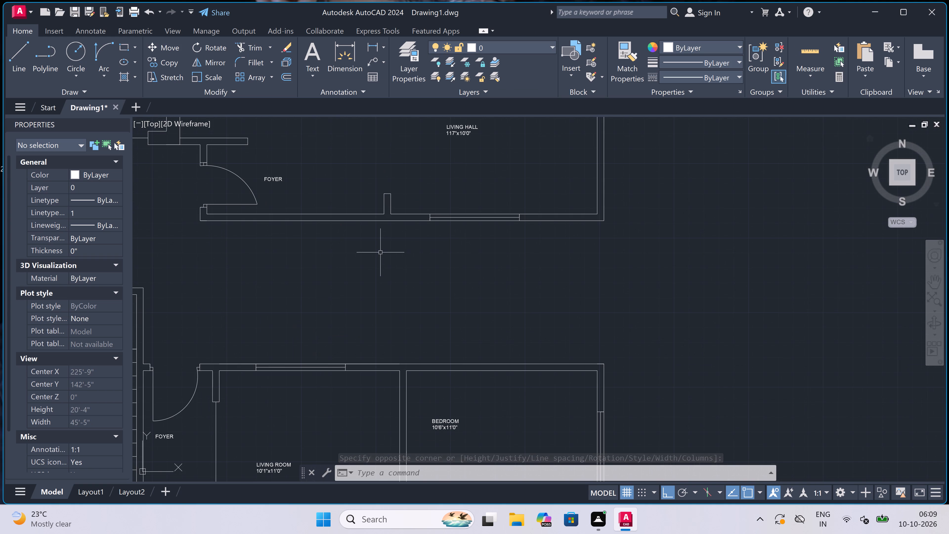
key("space")
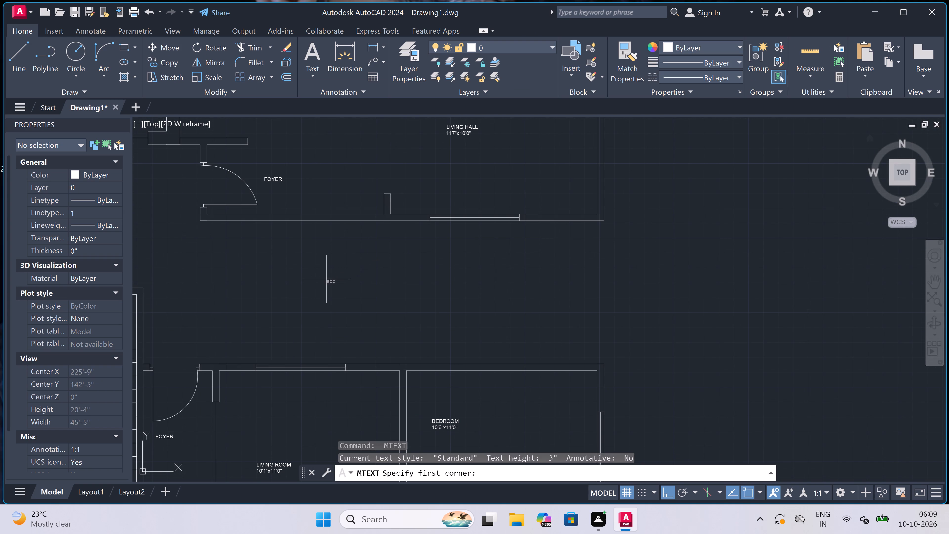
left_click(344, 290)
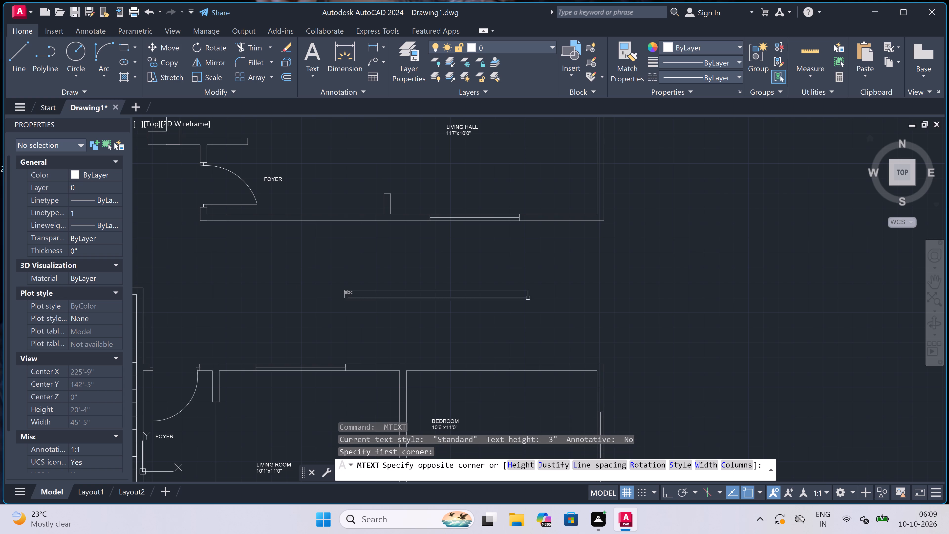
left_click(692, 296)
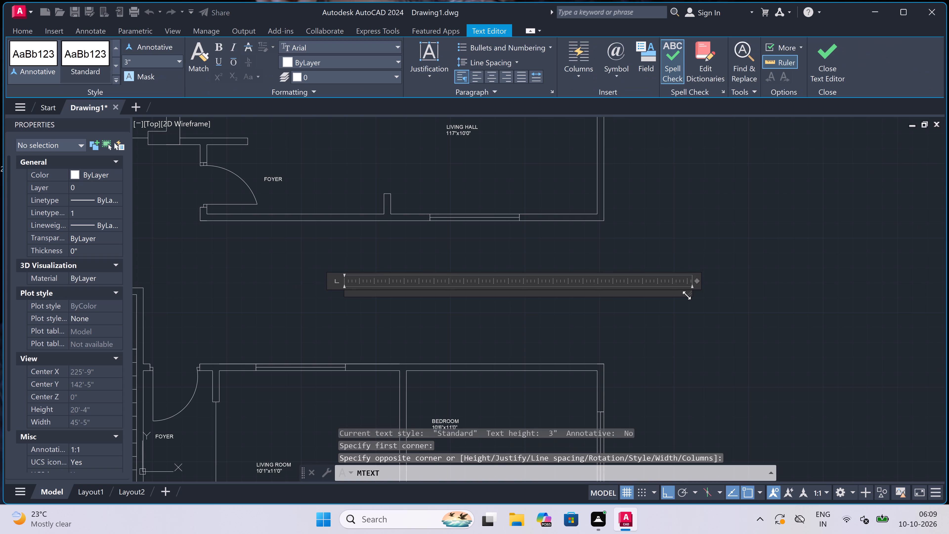
type("OP")
type("EN TO")
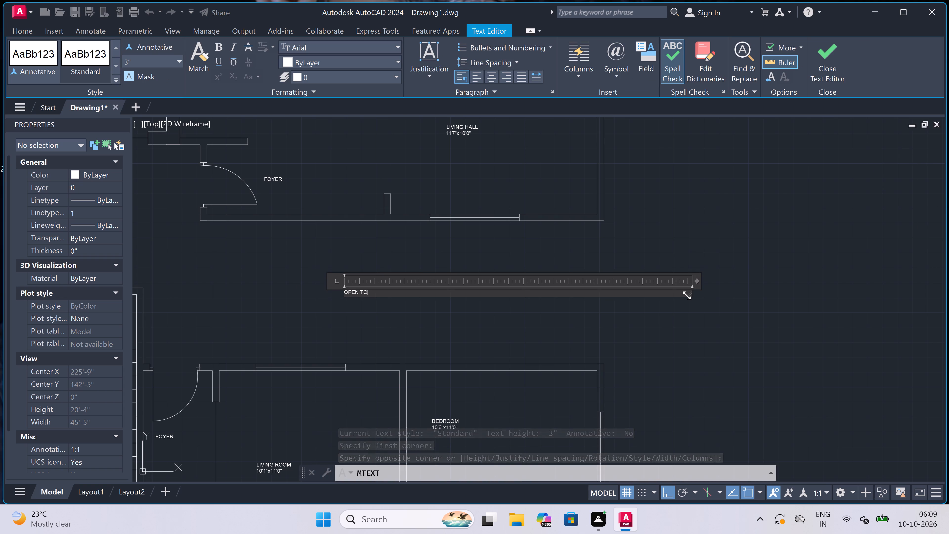
key("space")
key("s")
type("KY")
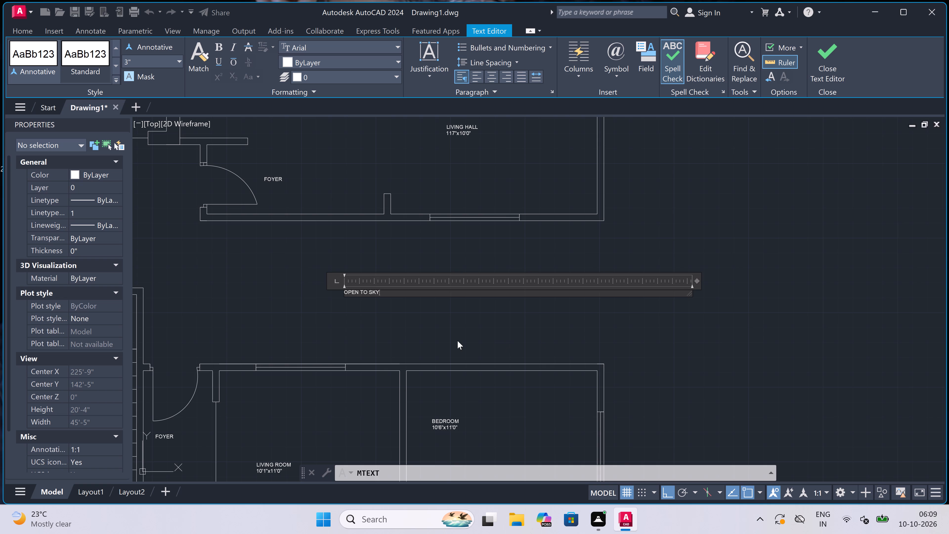
left_click(388, 330)
Select all multiline text labels similar to "OPEN TO SKY" across the plan and set their text height to 6".
left_click_drag(388, 273, 385, 275)
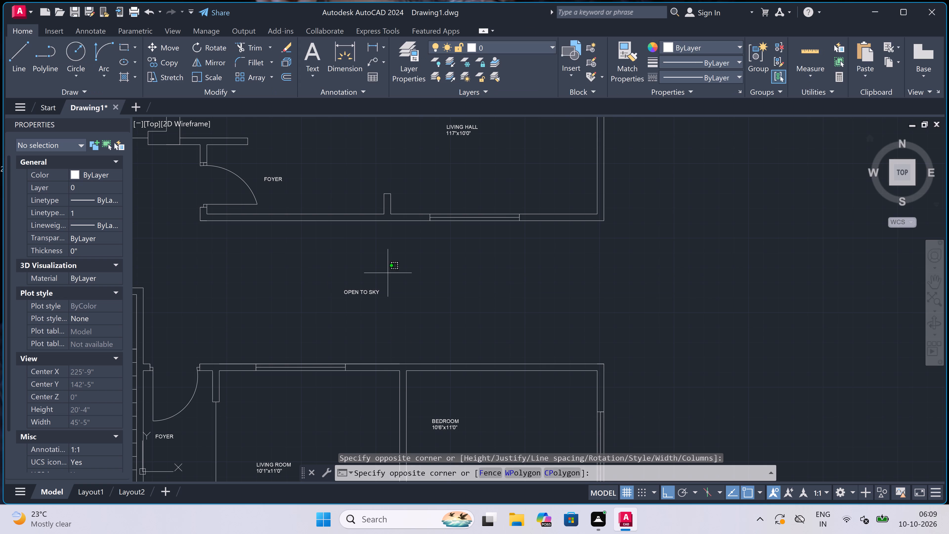
left_click(332, 302)
right_click(324, 290)
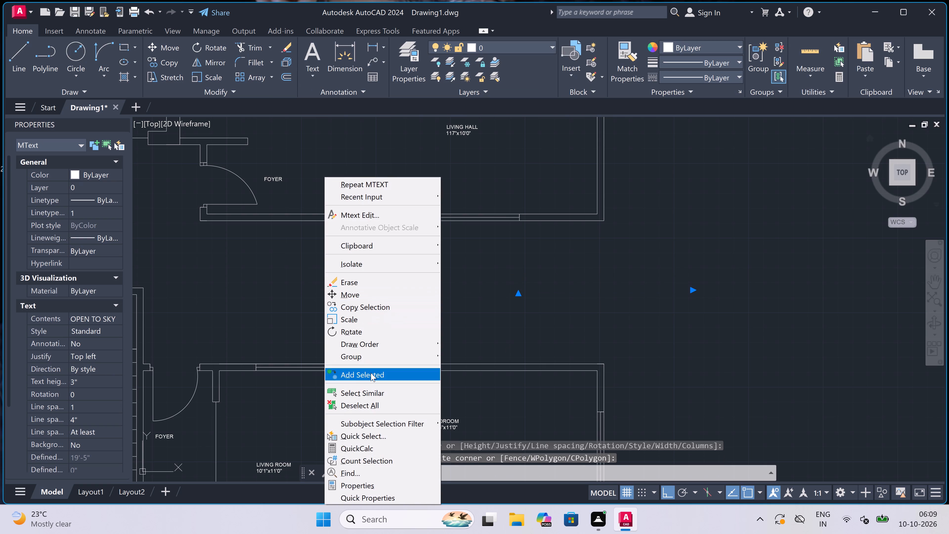
double_click(363, 389)
right_click(299, 282)
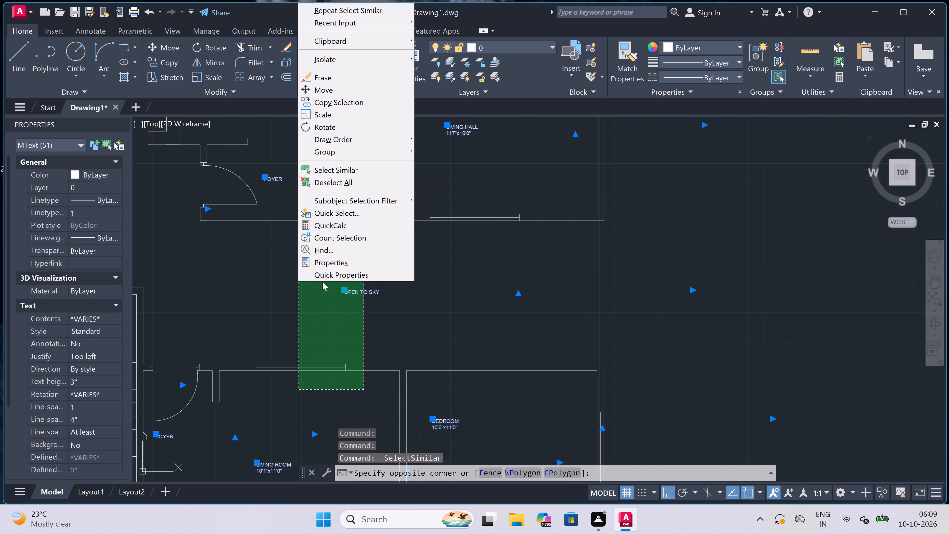
left_click(331, 265)
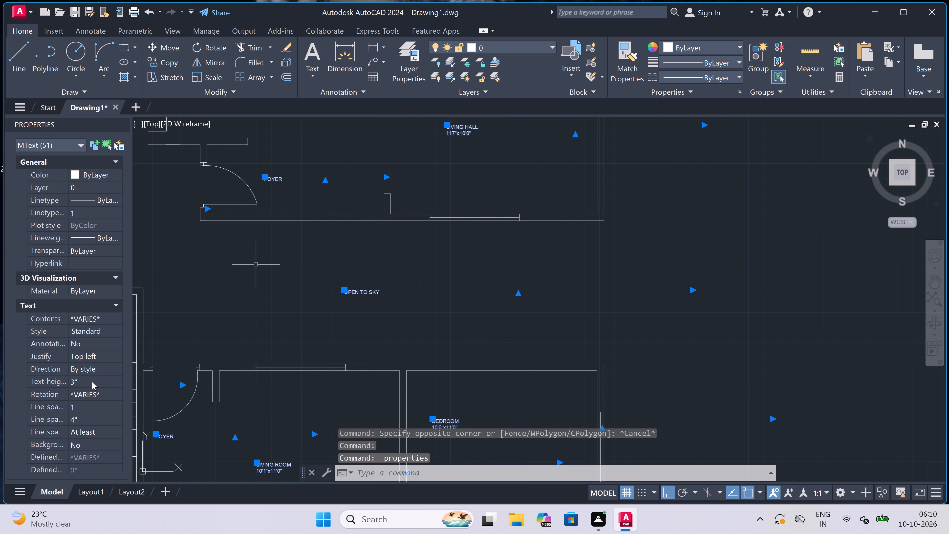
left_click(92, 381)
key("BackSpace")
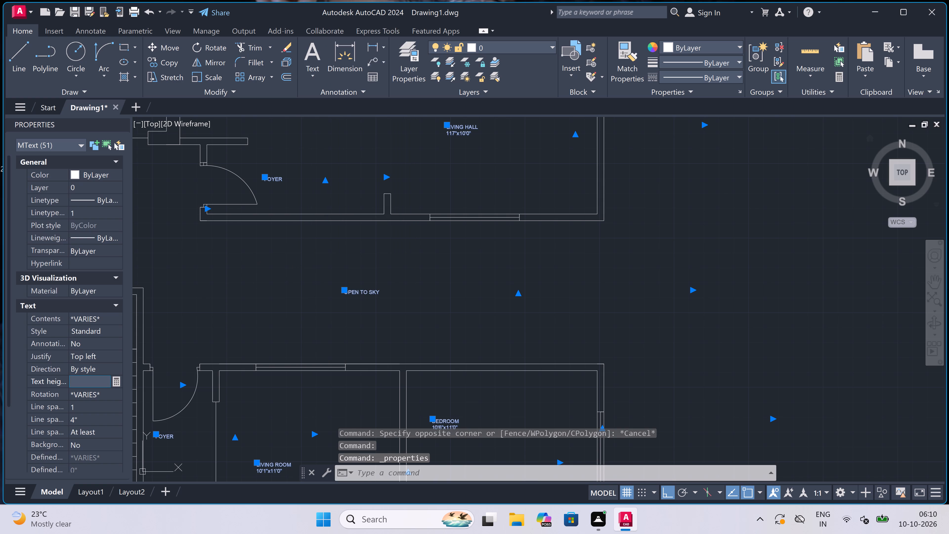
key("6")
key("shift+quotedbl")
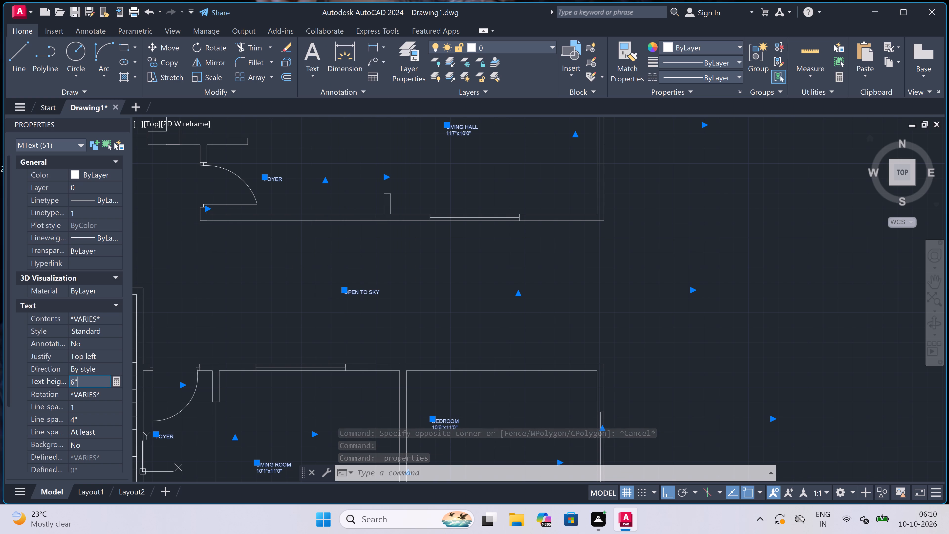
left_click(280, 314)
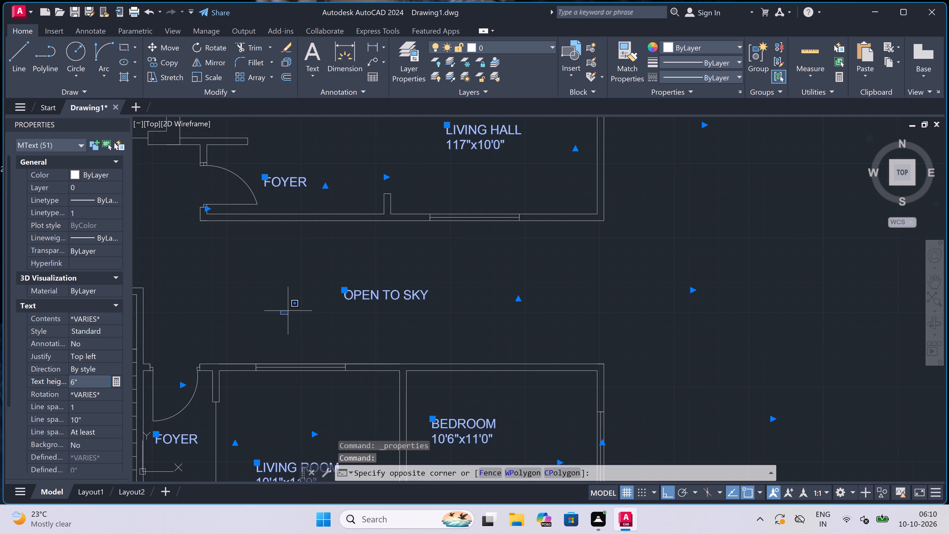
scroll(395, 286, "down", 4)
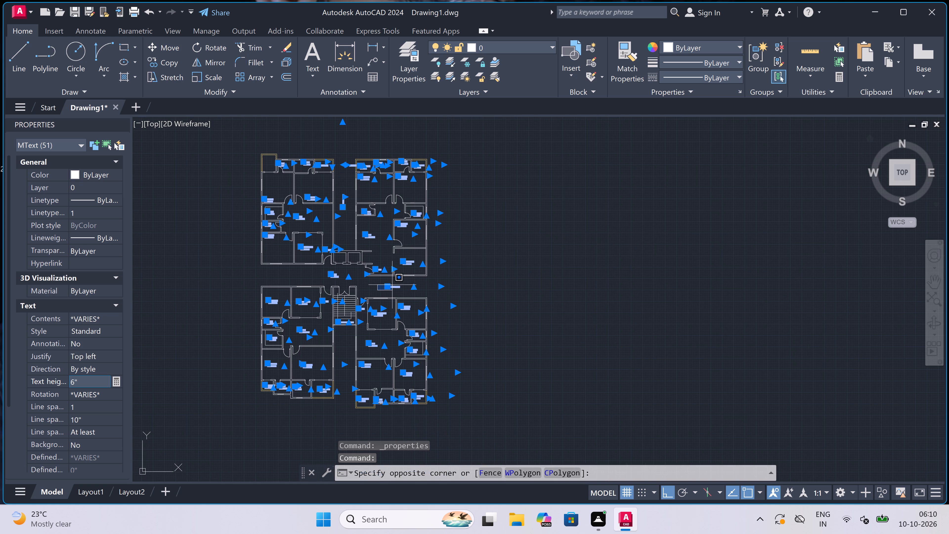
Move the northwest apartment's "FOYER" label straight up, clear of the lift wall.
key("Escape")
key("Escape")
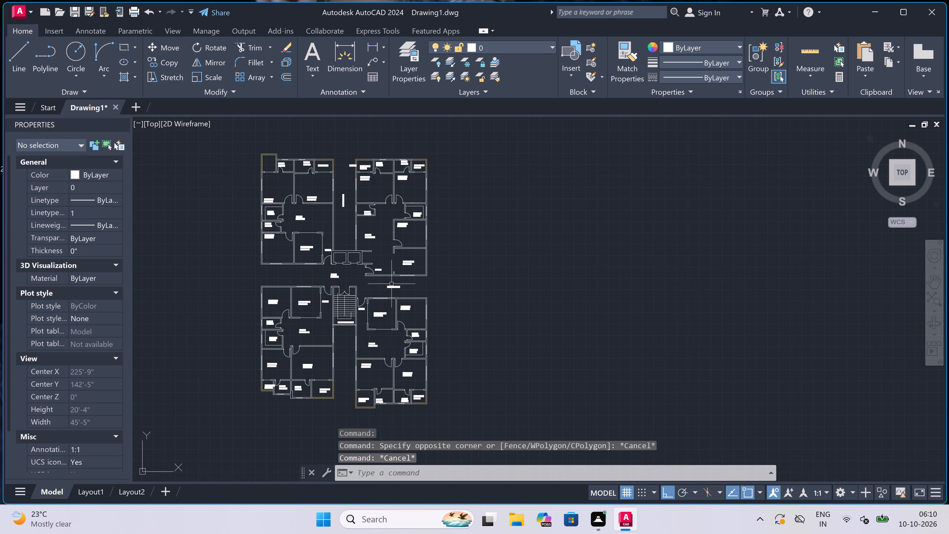
scroll(391, 284, "up", 2)
scroll(391, 284, "down", 1)
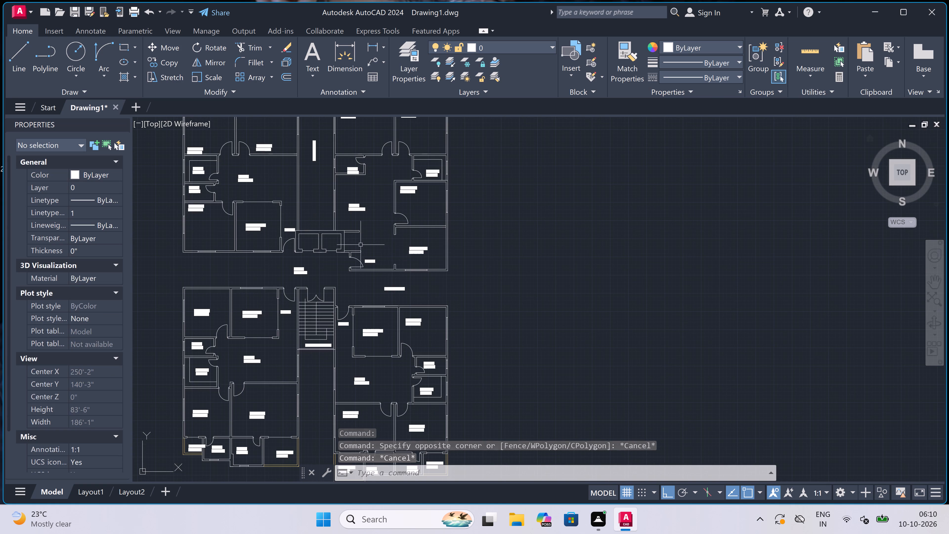
scroll(265, 200, "up", 3)
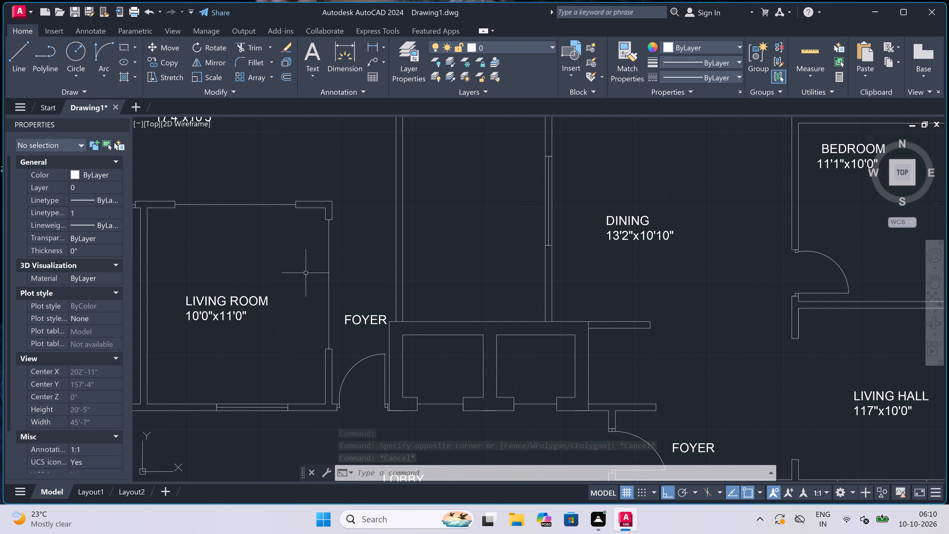
scroll(308, 277, "up", 1)
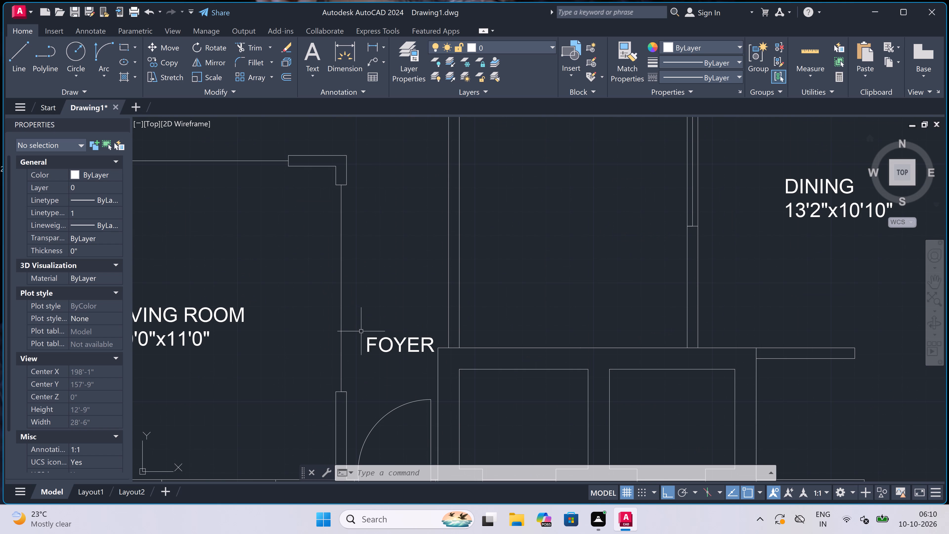
scroll(382, 351, "up", 1)
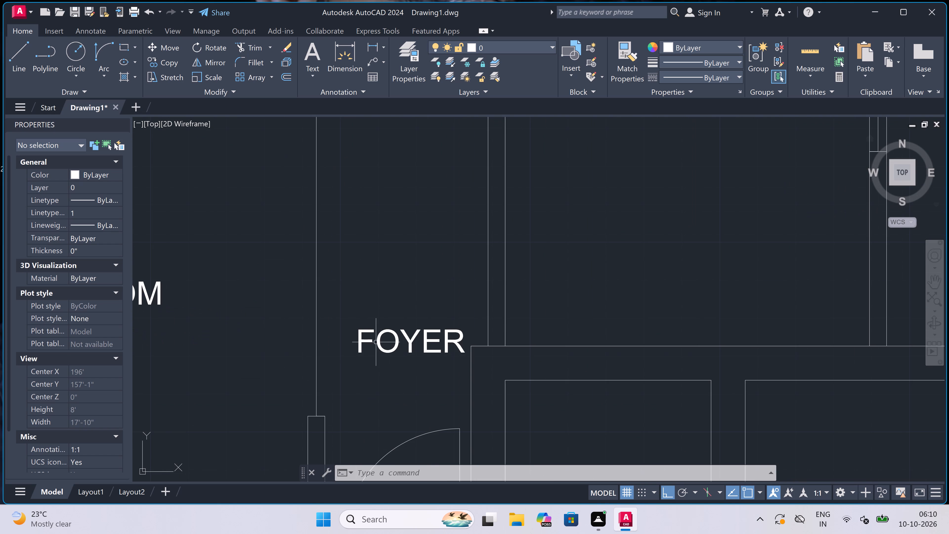
left_click(376, 342)
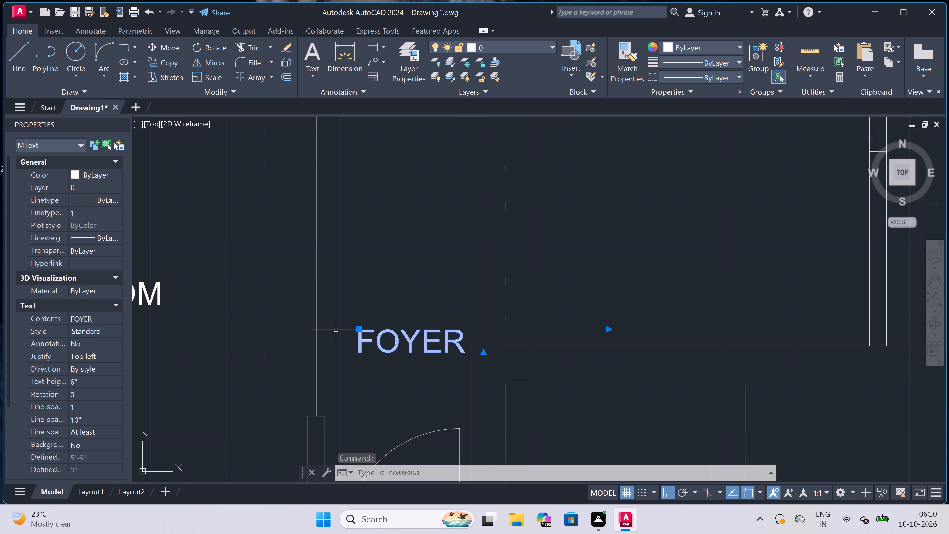
left_click(357, 328)
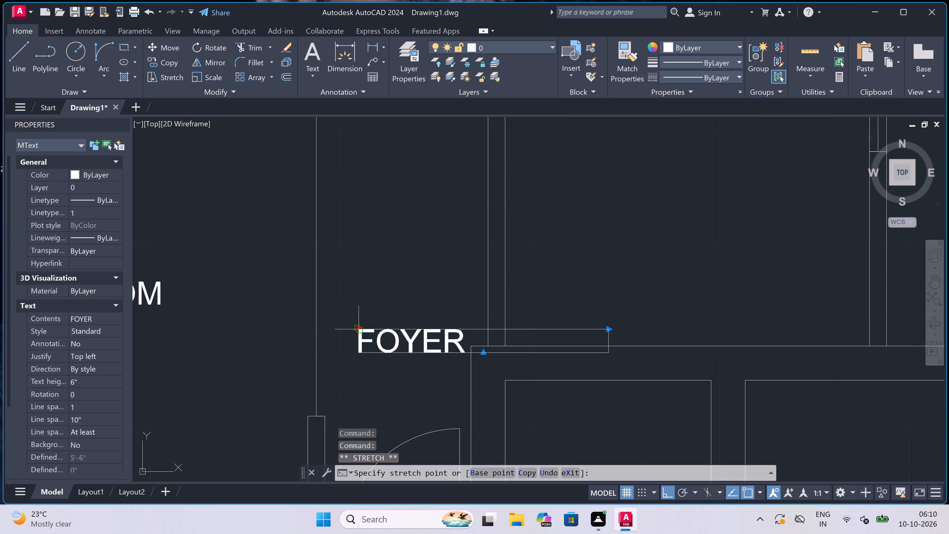
left_click(342, 294)
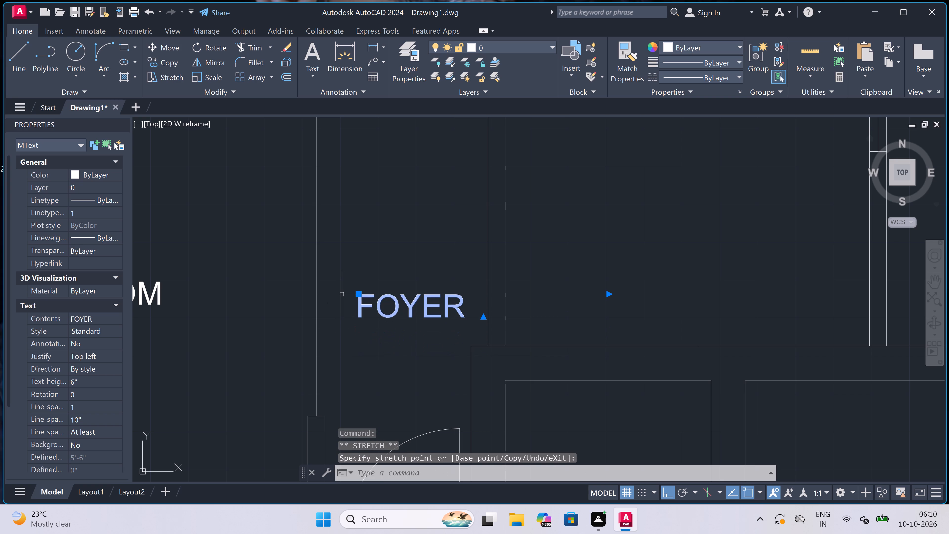
key("Escape")
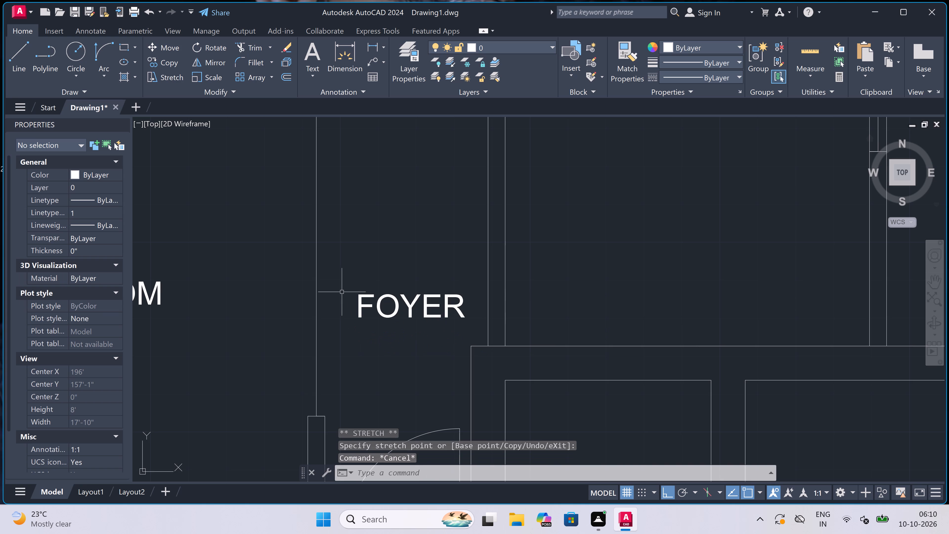
Delete the misplaced "VERANDAH" and 6'7"x5'2" label from the northwest apartment's northeast verandah.
scroll(342, 292, "down", 7)
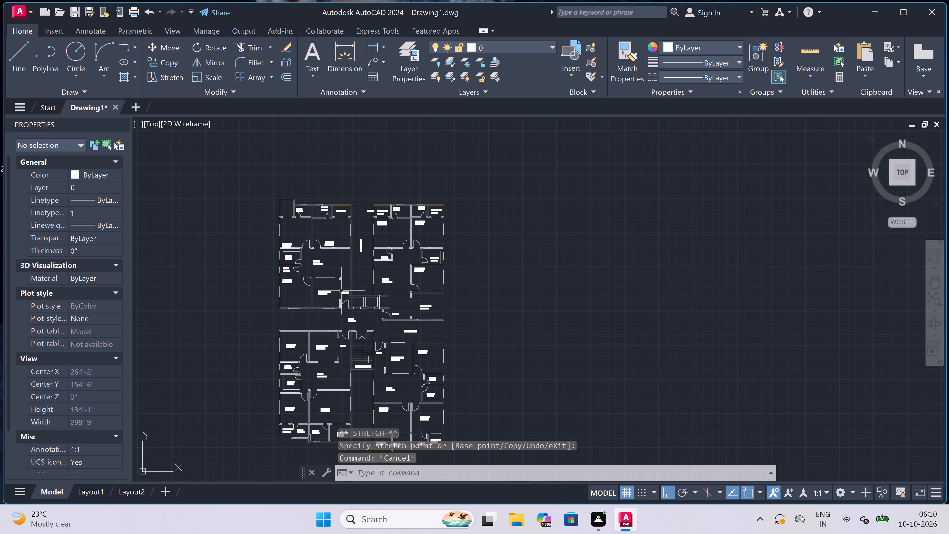
scroll(349, 203, "up", 2)
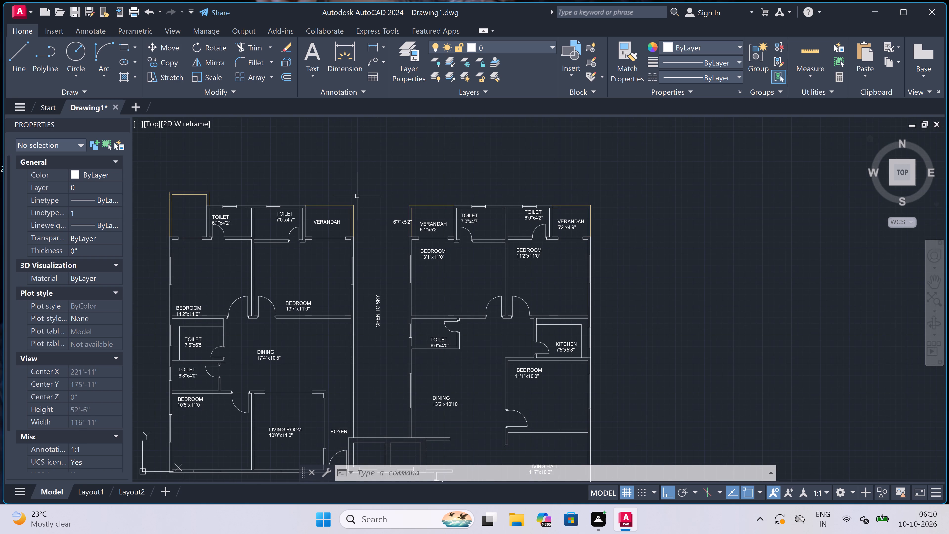
scroll(373, 198, "up", 2)
scroll(373, 198, "down", 1)
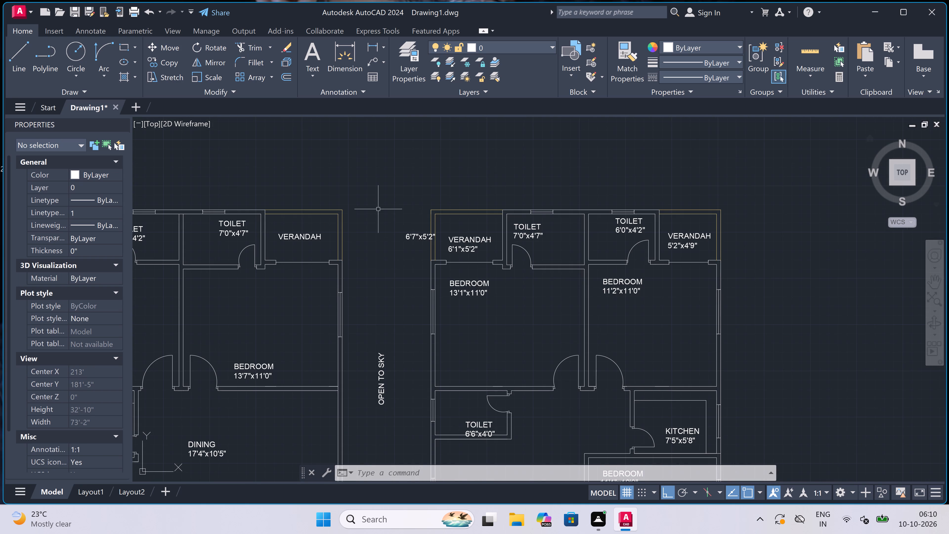
scroll(461, 219, "up", 1)
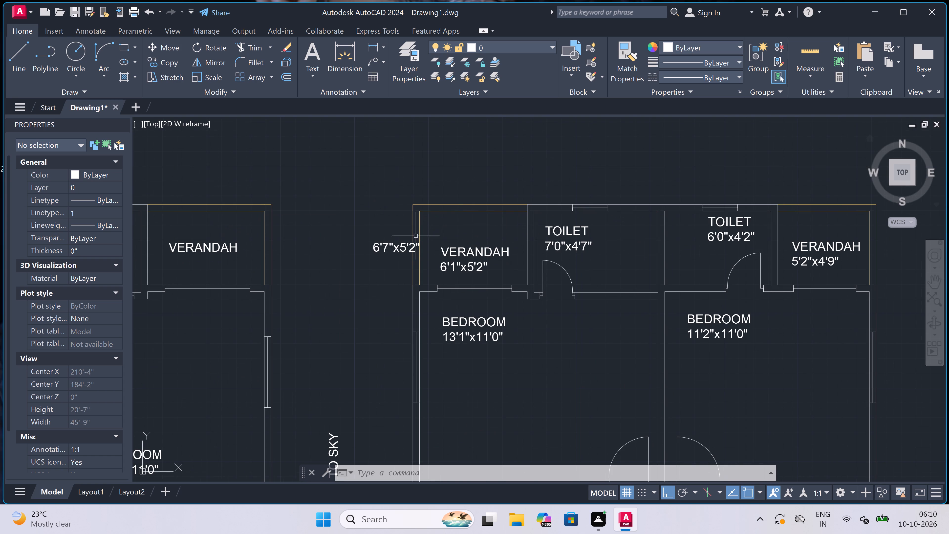
left_click(372, 243)
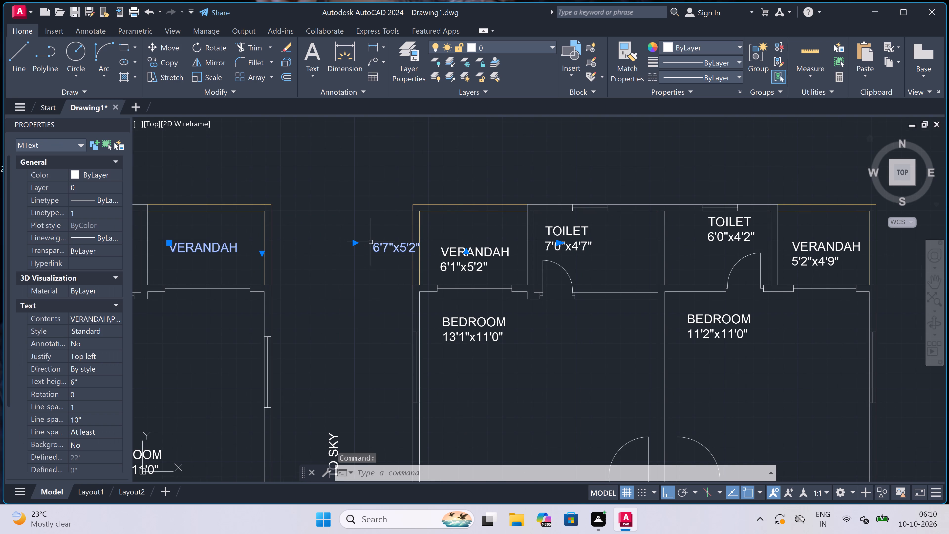
key("Delete")
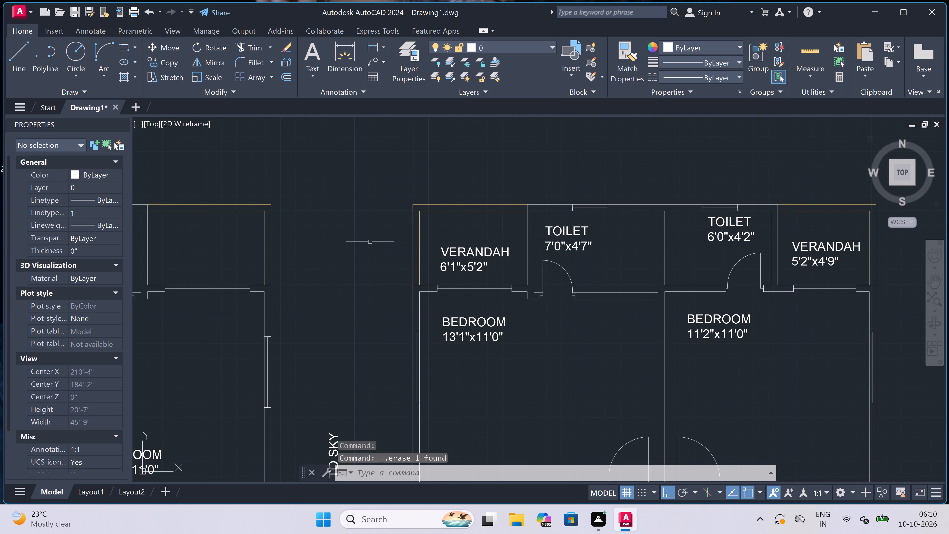
Add a two-line multiline text label "VERANDAH 6'7"x5'2"" inside the northwest apartment's northeast verandah.
key("m")
type("t")
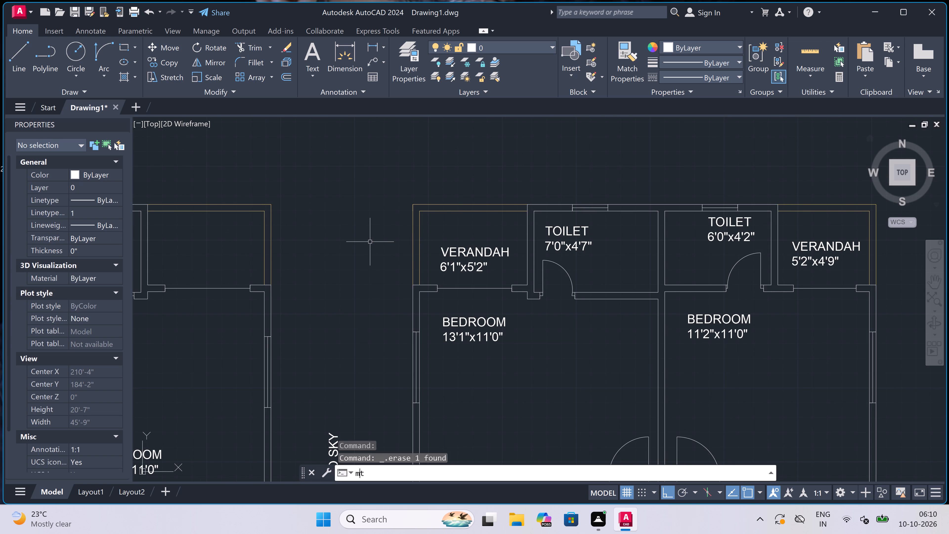
key("space")
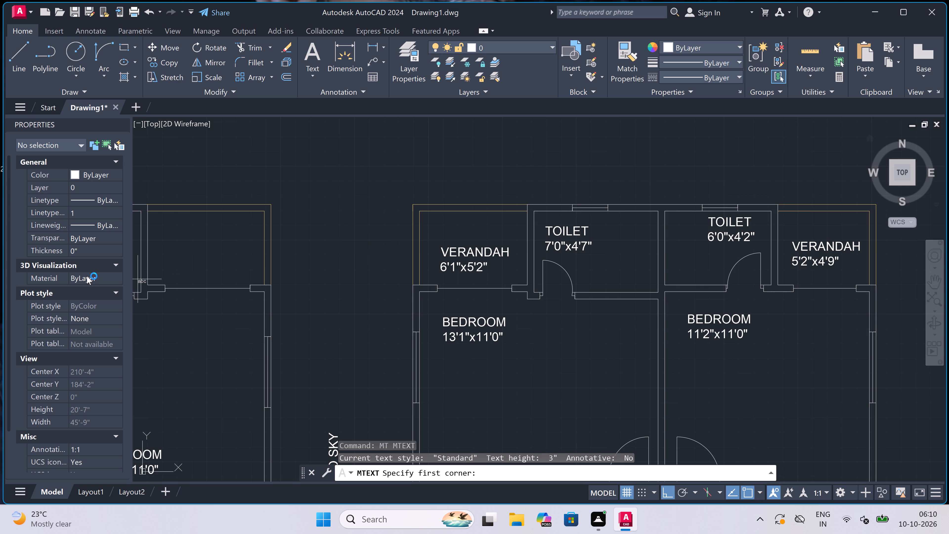
scroll(144, 242, "up", 2)
left_click(190, 227)
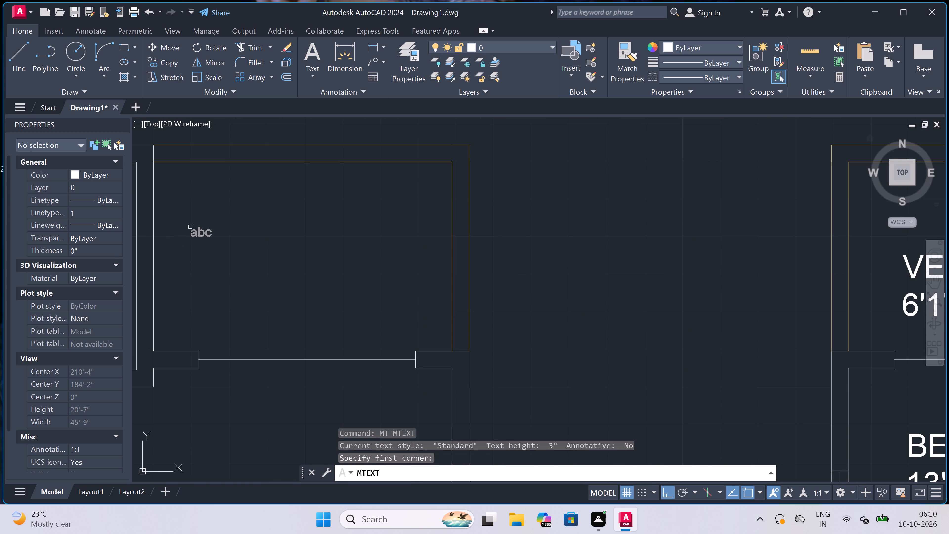
left_click(625, 229)
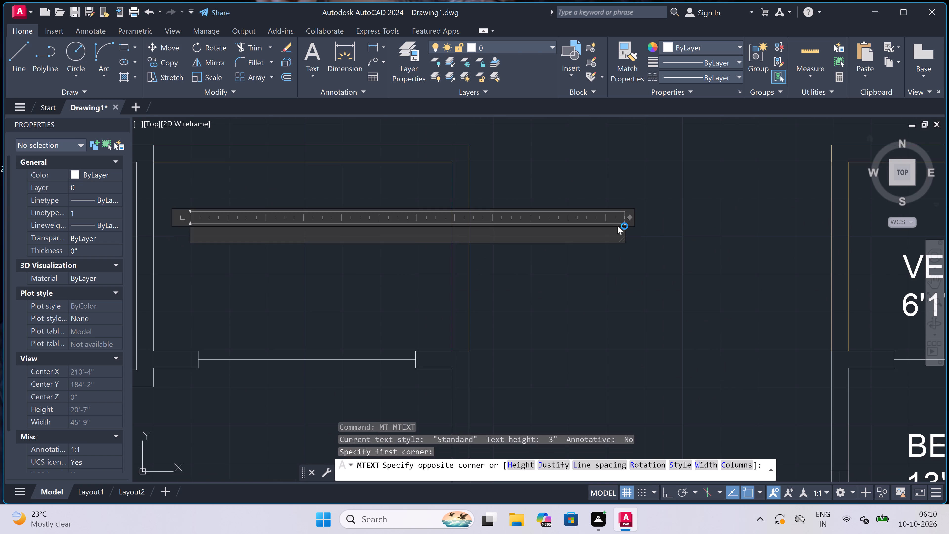
type("VERA")
type("NDA")
key("h")
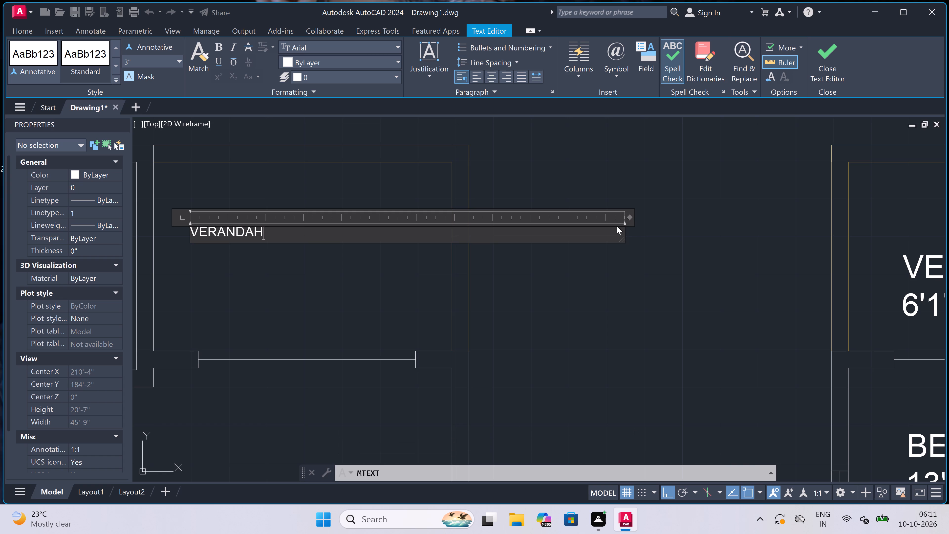
key("Return")
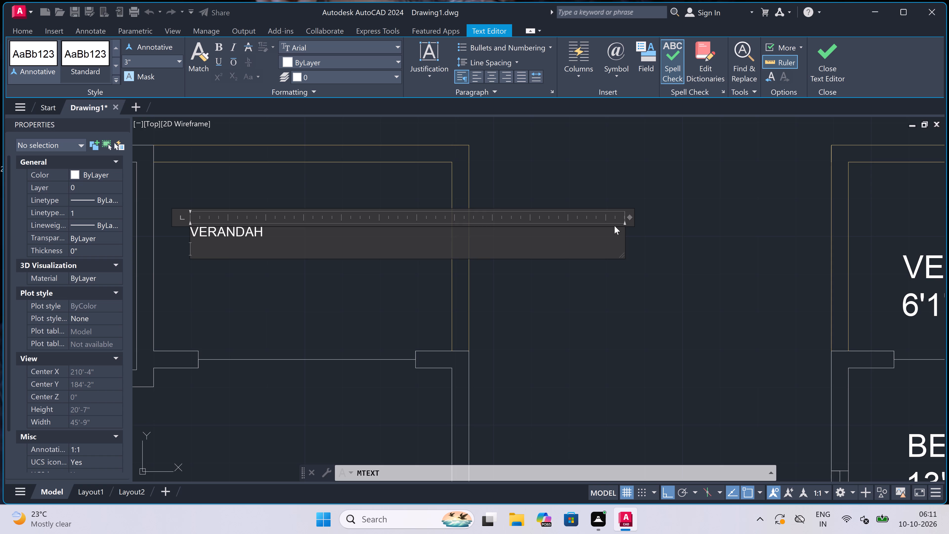
type("6'7")
key("shift+quotedbl")
key("x")
type("5'")
key("3")
key("BackSpace")
key("2")
key("shift+quotedbl")
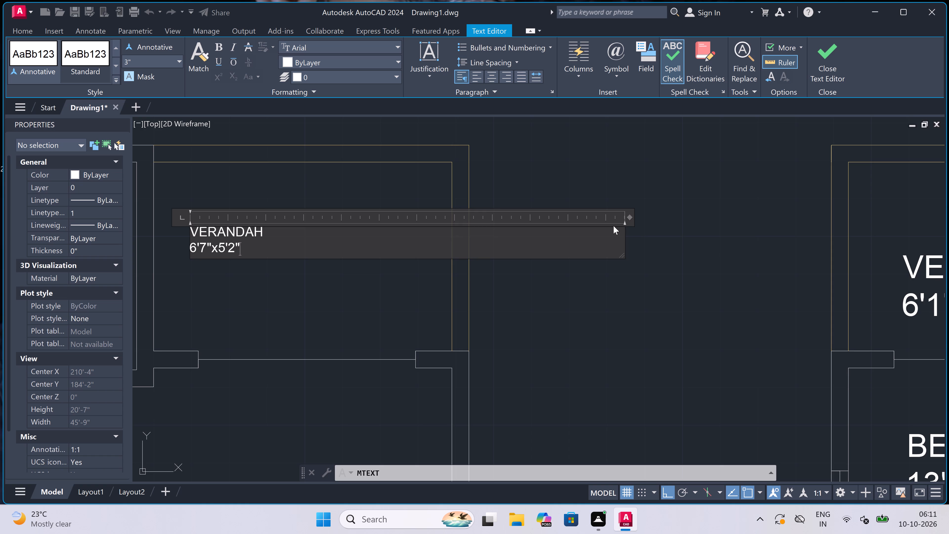
left_click(260, 280)
Move the "BEDROOM 11'2"x11'0"" label in the northwest apartment straight up, clear of the bedroom's south wall.
scroll(516, 197, "down", 5)
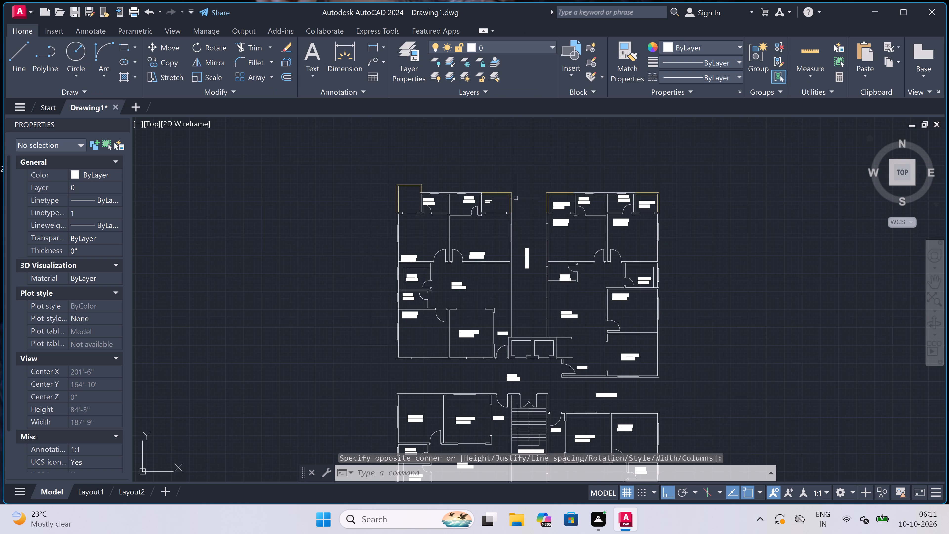
scroll(440, 222, "up", 2)
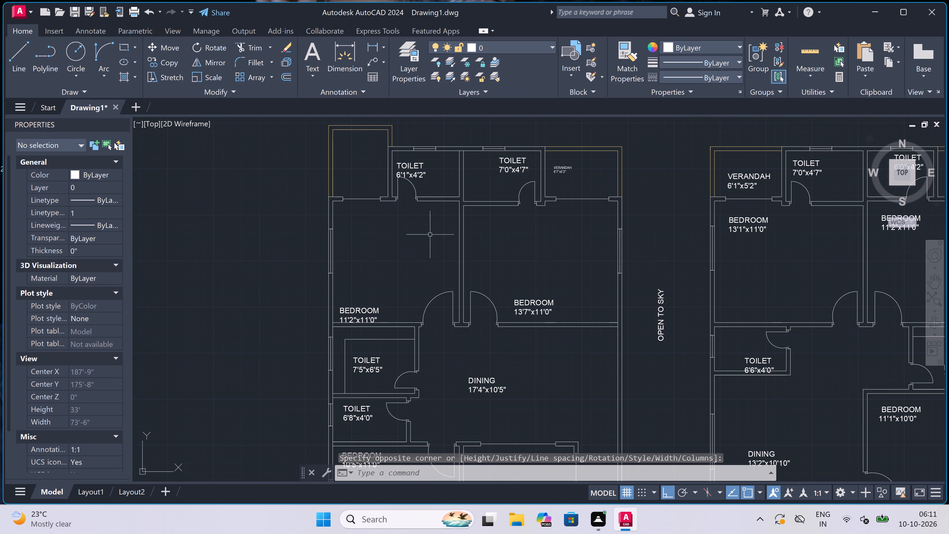
scroll(301, 338, "up", 2)
left_click(450, 275)
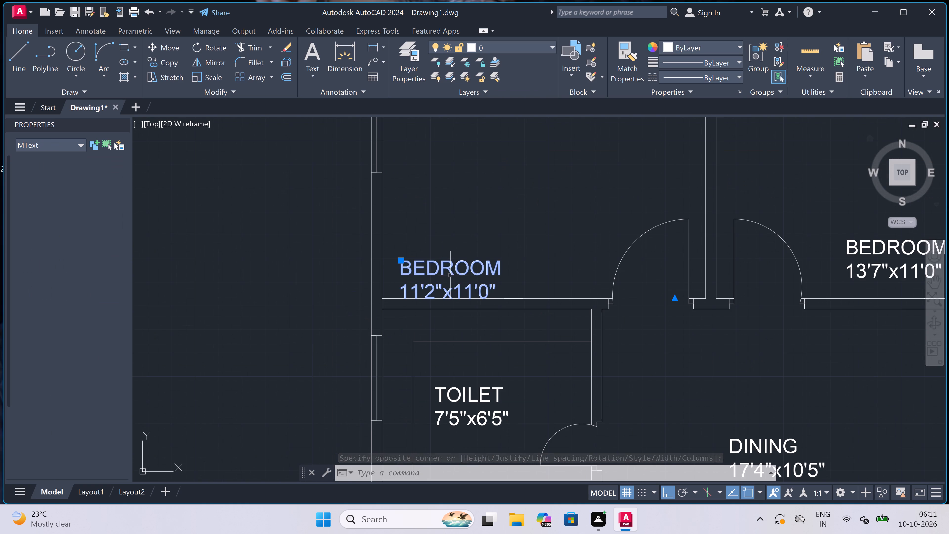
left_click(403, 262)
left_click(401, 224)
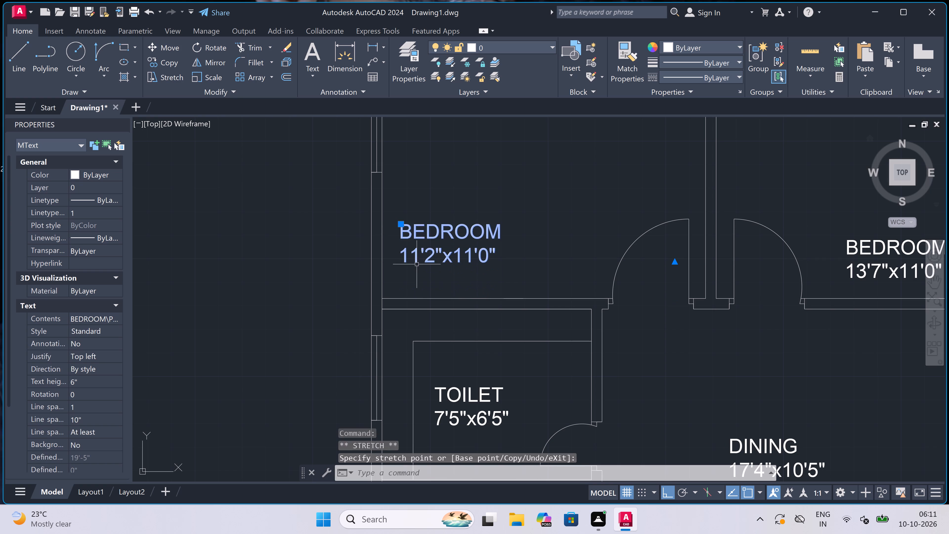
key("Escape")
Change "TOILET" to "KITCHEN" in the northwest apartment's 7'5"x6'5" room label, keeping the dimension line.
scroll(415, 263, "down", 4)
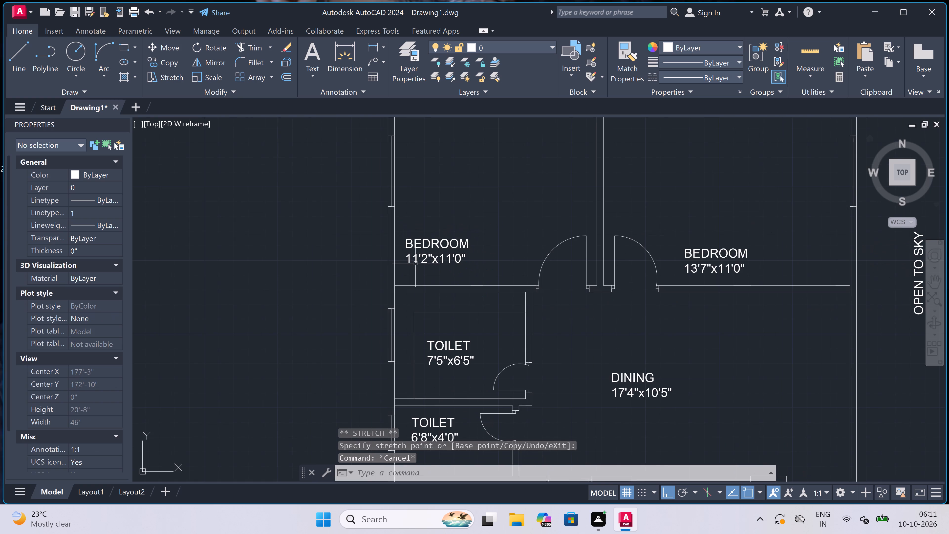
scroll(415, 263, "down", 2)
scroll(436, 304, "up", 2)
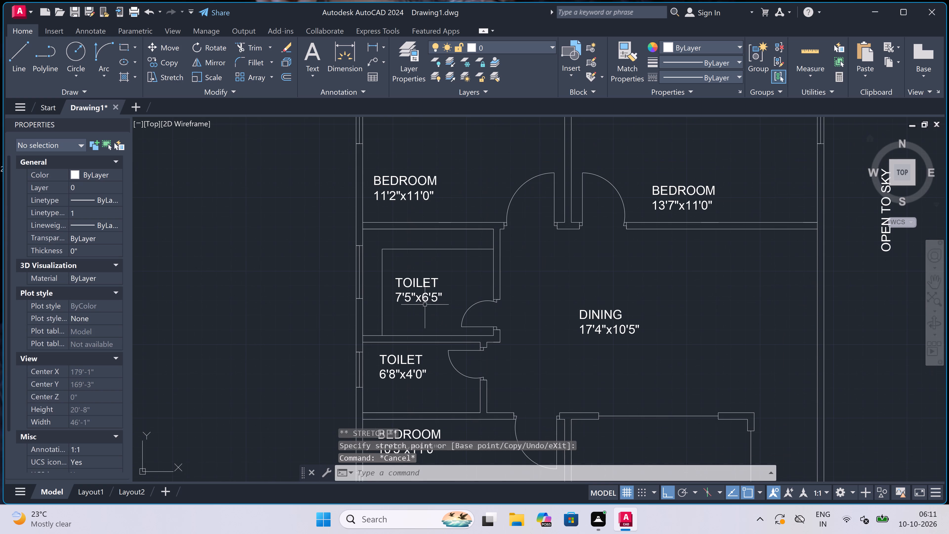
scroll(405, 299, "up", 2)
triple_click(409, 251)
left_click_drag(408, 253, 407, 256)
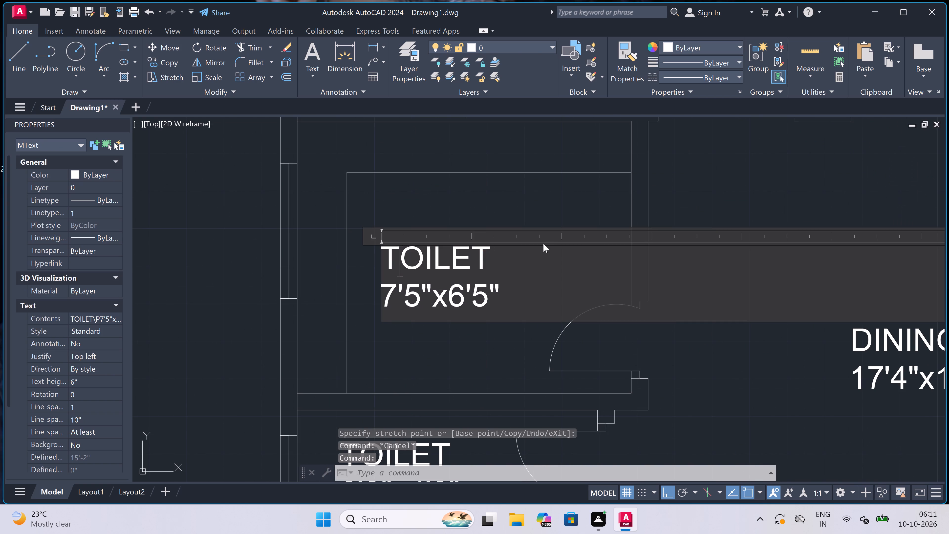
left_click(545, 247)
key("BackSpace")
key("BackSpace")
key("BackSpace")
key("BackSpace")
key("BackSpace")
key("BackSpace")
key("BackSpace")
key("BackSpace")
key("BackSpace")
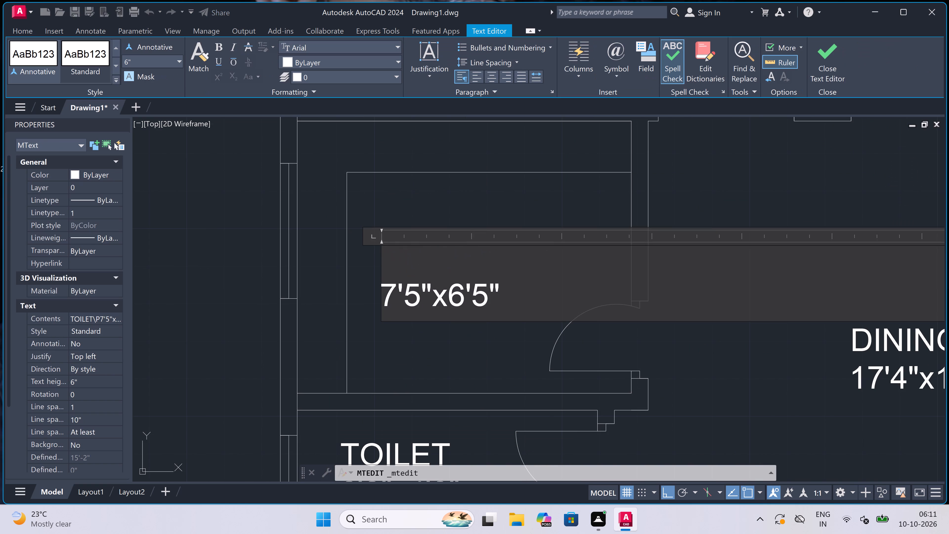
key("k")
key("BackSpace")
type("KITCHEN")
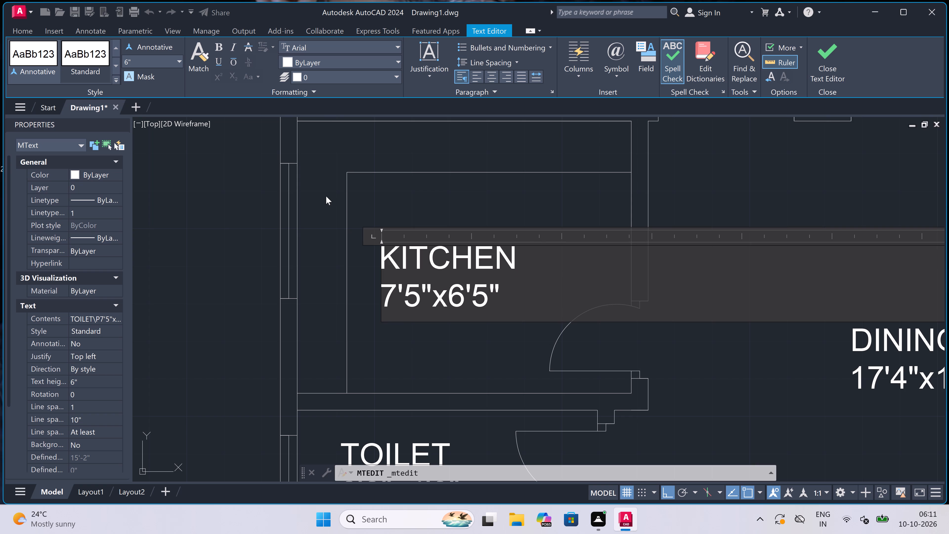
left_click(395, 196)
Select all multiline text labels similar to the northwest apartment's "DINING" label and set their text height to 5".
scroll(395, 197, "down", 11)
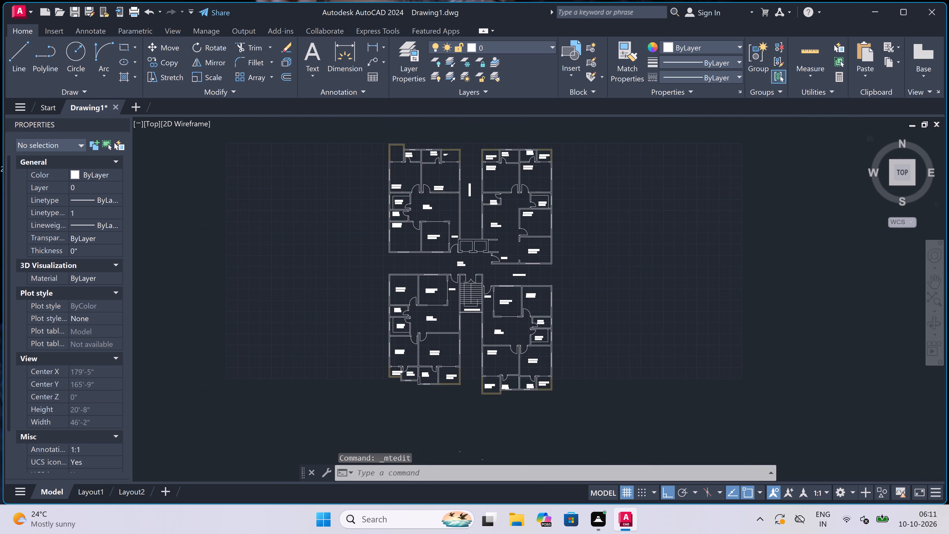
scroll(395, 197, "down", 1)
scroll(432, 193, "up", 2)
scroll(374, 229, "up", 2)
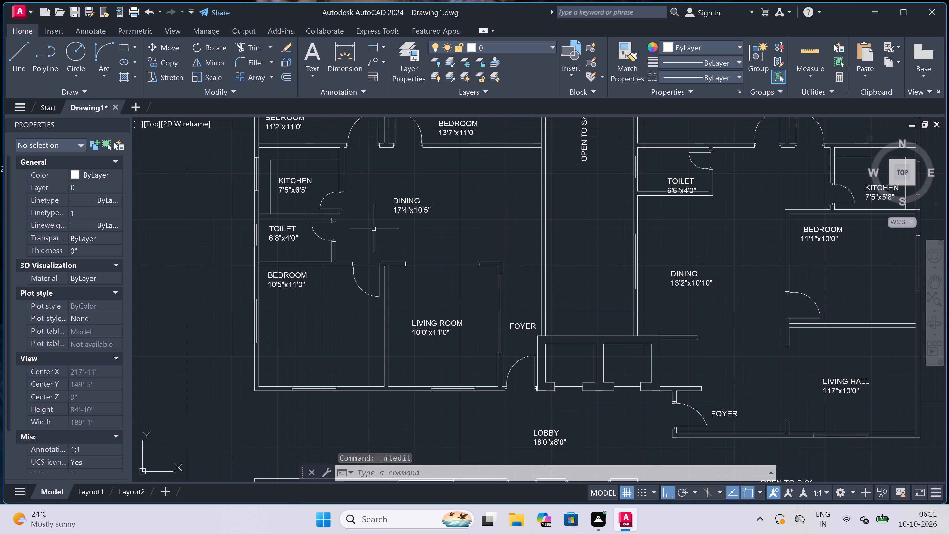
left_click(417, 203)
right_click(379, 191)
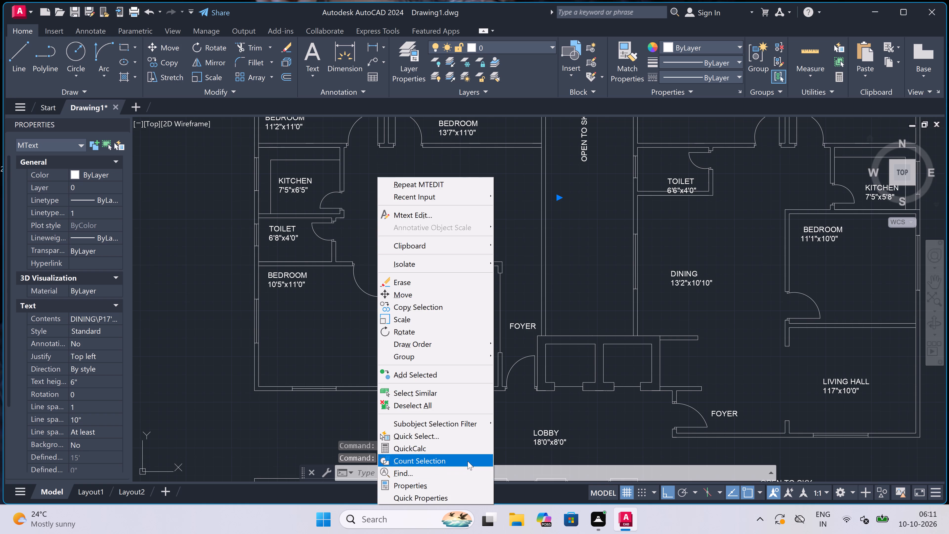
left_click(424, 392)
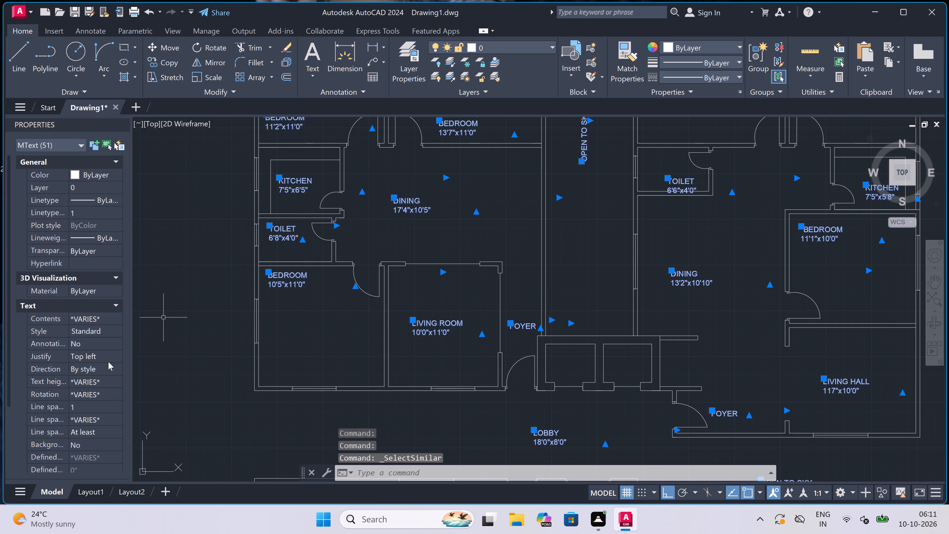
left_click(97, 381)
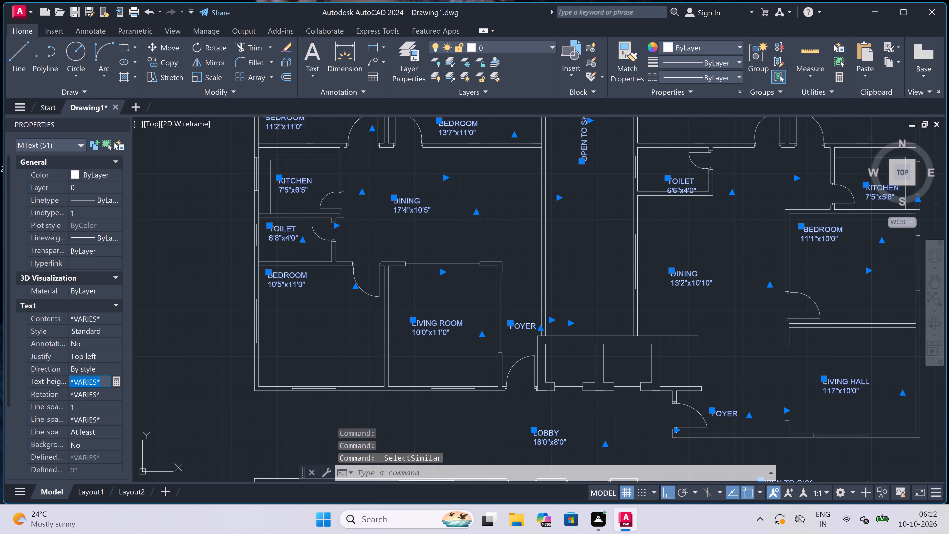
key("BackSpace")
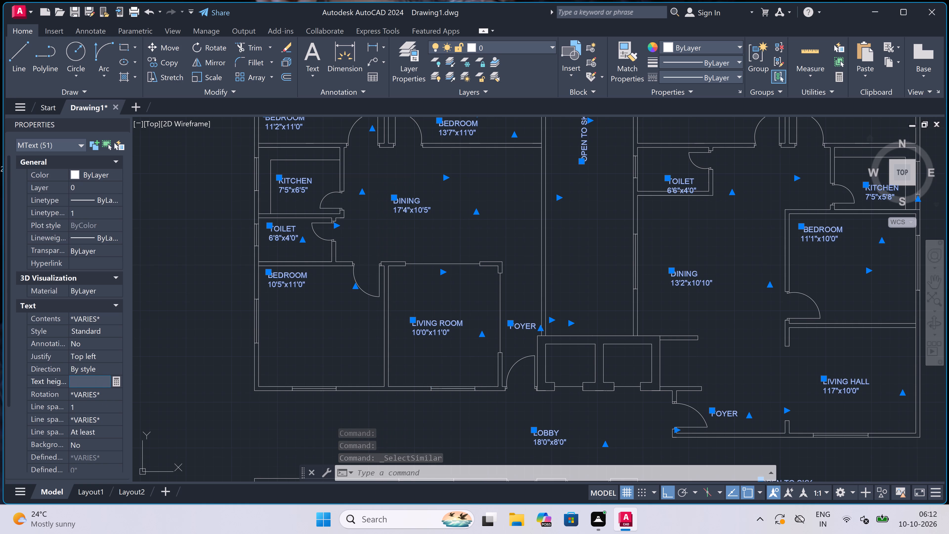
key("5")
key("shift+quotedbl")
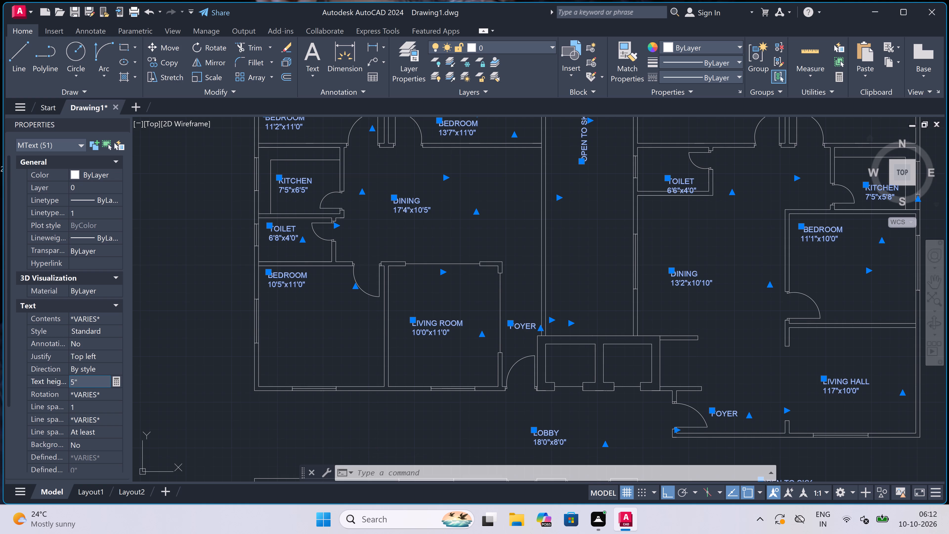
left_click(399, 343)
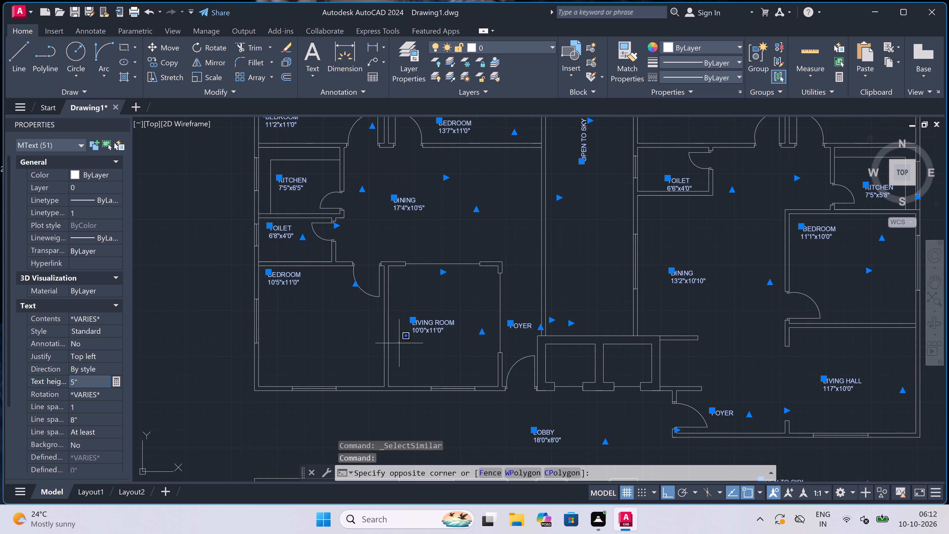
key("Escape")
key("Escape")
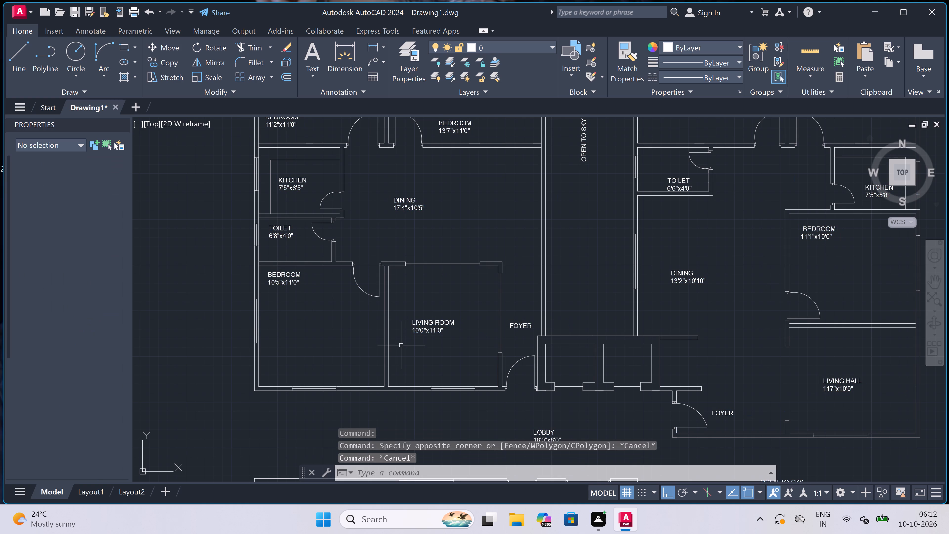
Set the text height of both "OPEN TO SKY" labels, the vertical and the horizontal one, to 8".
scroll(422, 315, "down", 3)
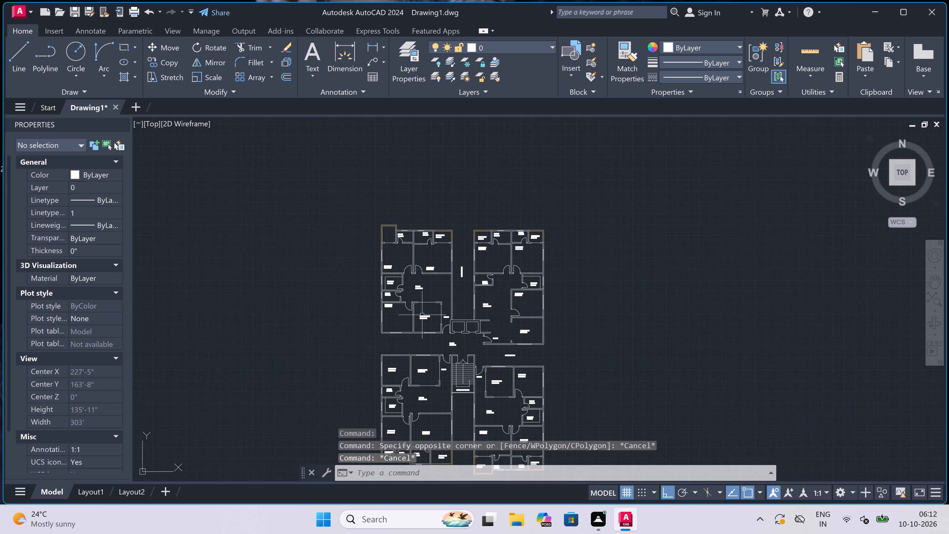
scroll(467, 273, "up", 2)
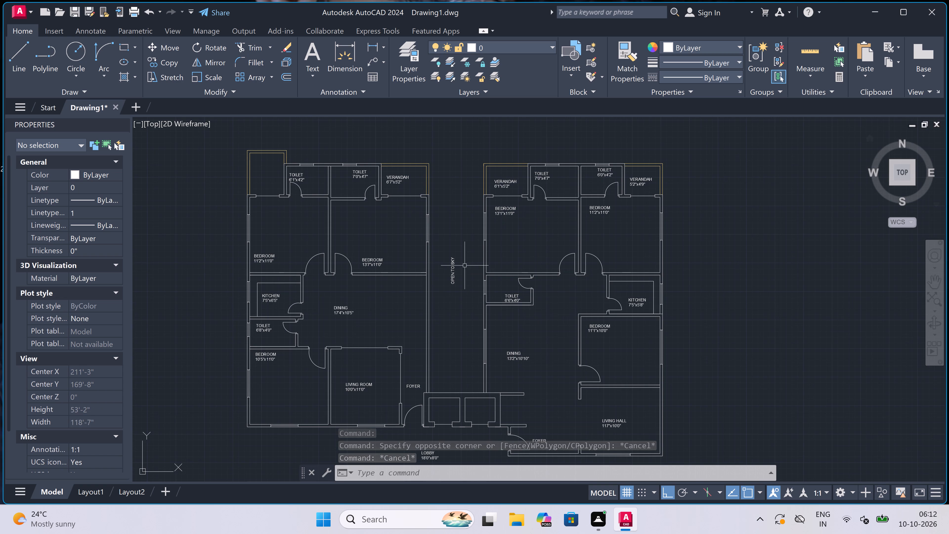
left_click(458, 256)
left_click(443, 287)
scroll(447, 283, "down", 2)
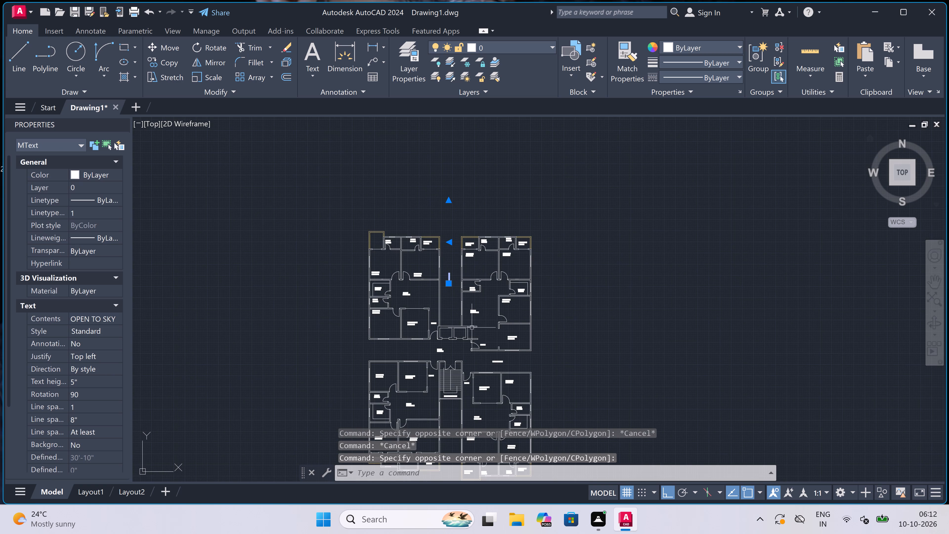
scroll(486, 352, "up", 2)
left_click_drag(541, 364, 537, 365)
left_click(487, 393)
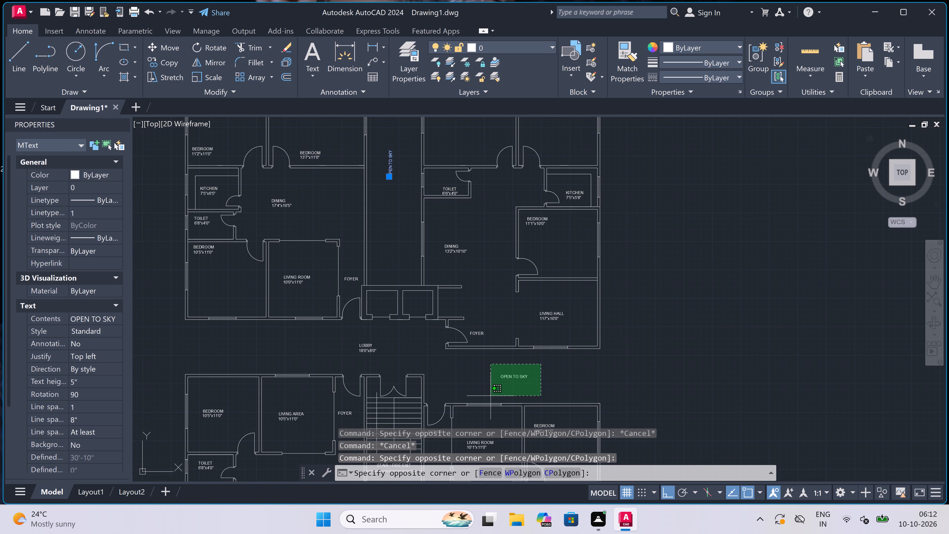
left_click(94, 381)
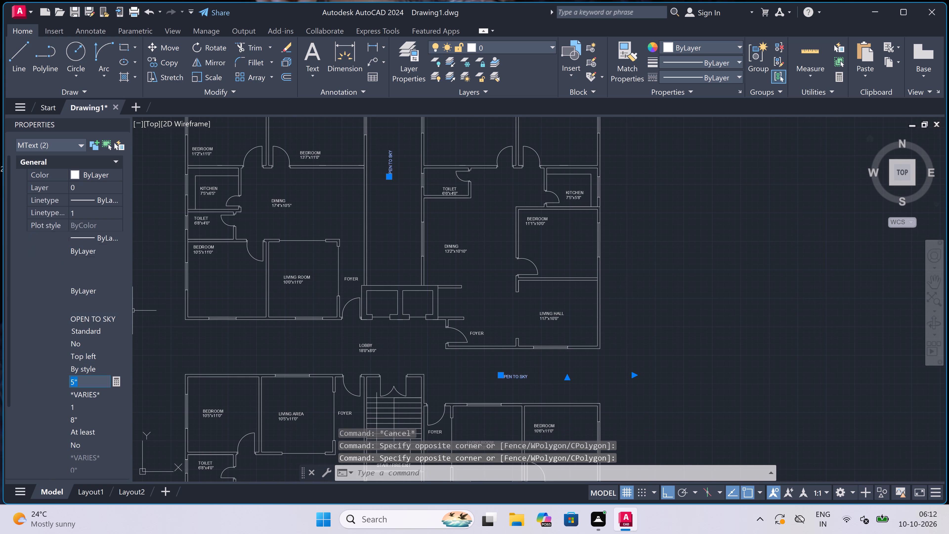
key("BackSpace")
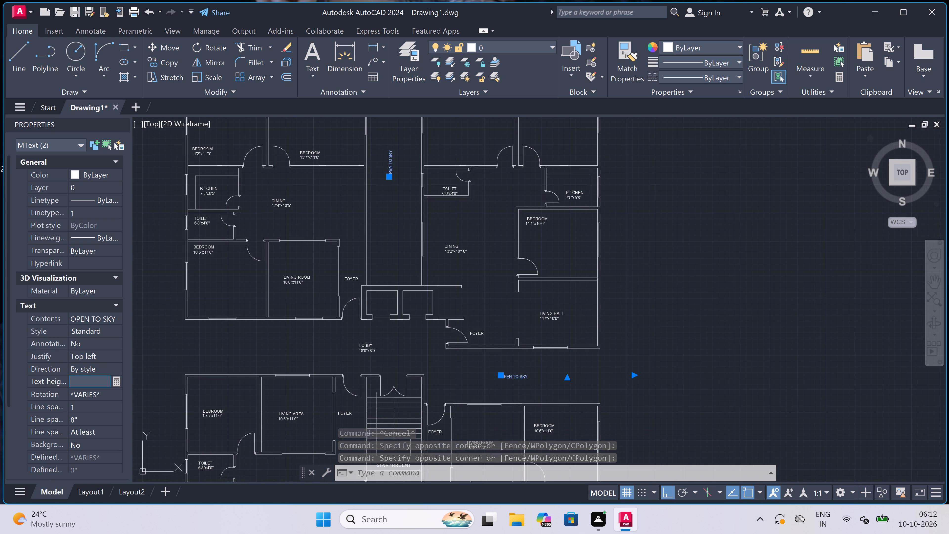
key("8")
key("shift+quotedbl")
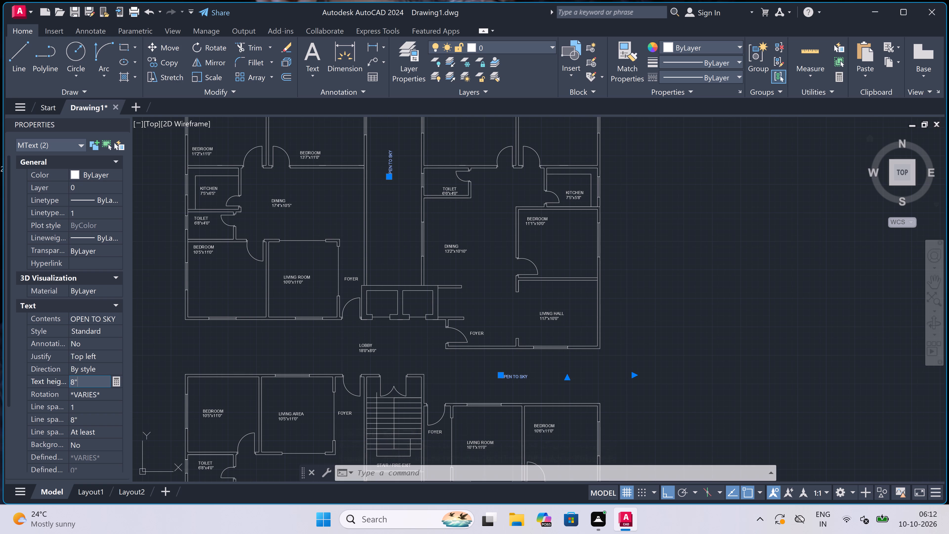
left_click(256, 352)
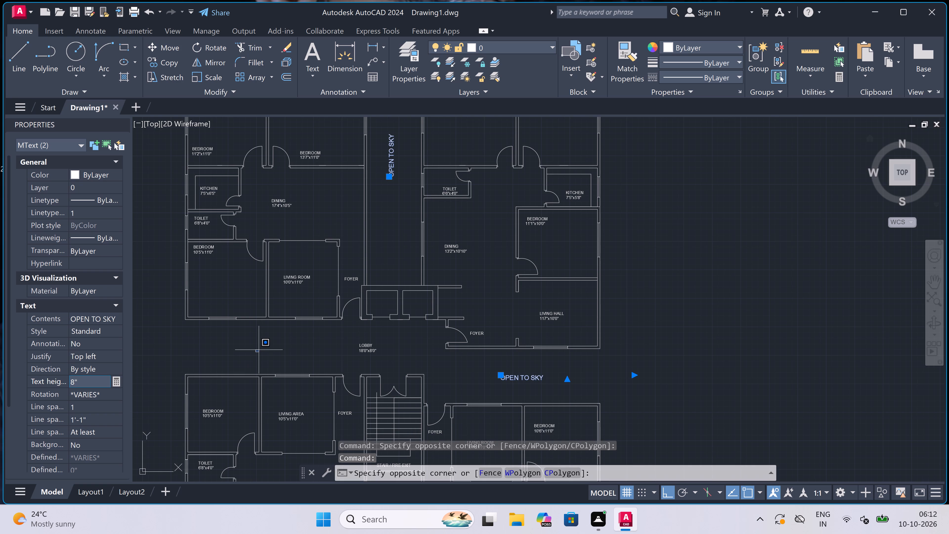
key("Escape")
key("Escape")
Draw a vertical line between the two east apartments' facing walls, closing the west side of the horizontal "OPEN TO SKY" area.
scroll(361, 330, "down", 1)
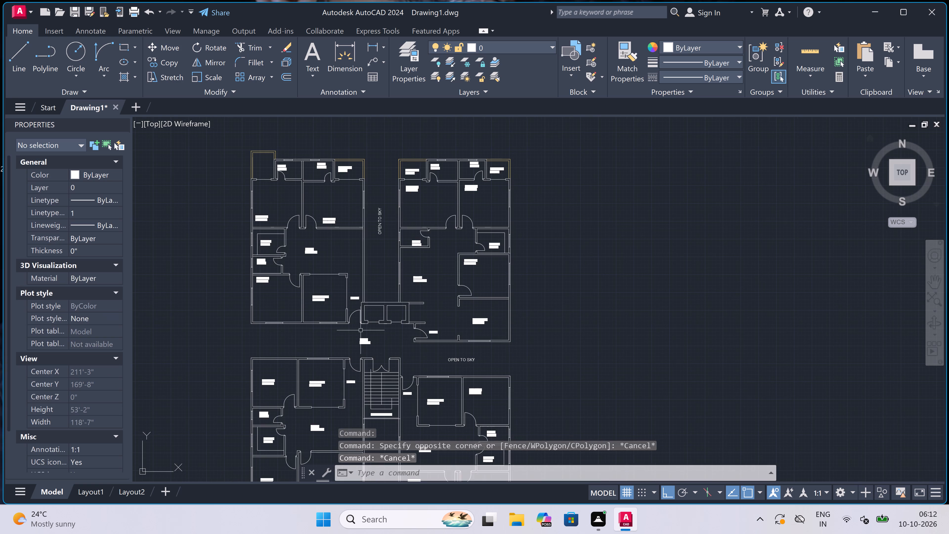
scroll(487, 372, "up", 2)
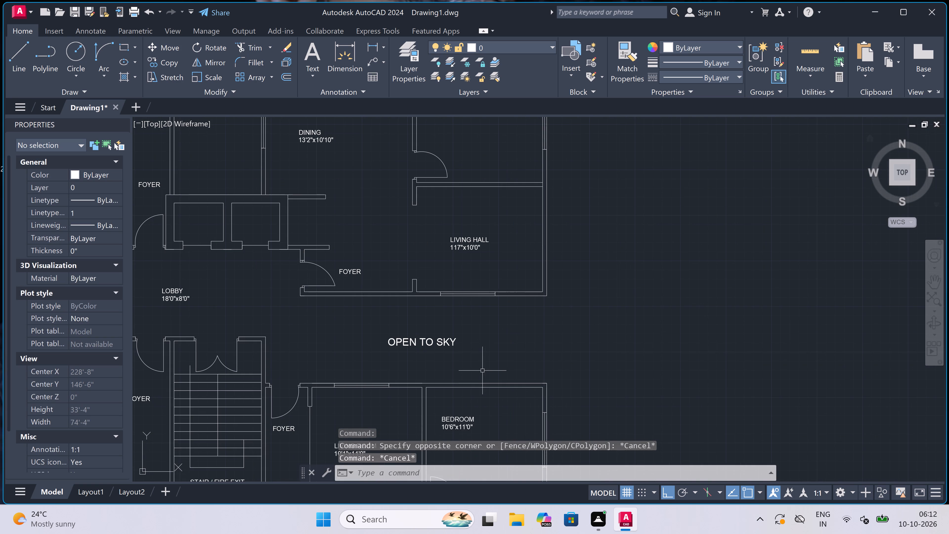
type("l")
key("space")
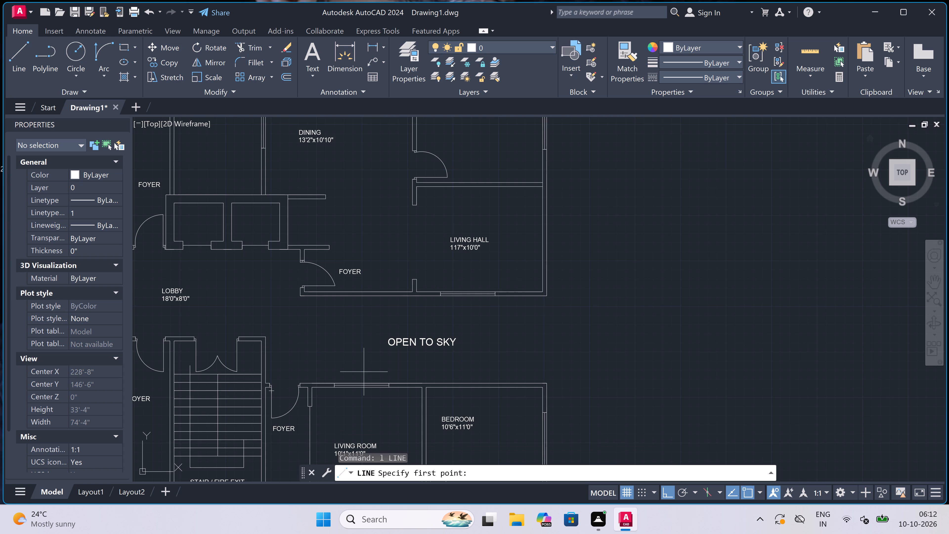
scroll(369, 328, "down", 2)
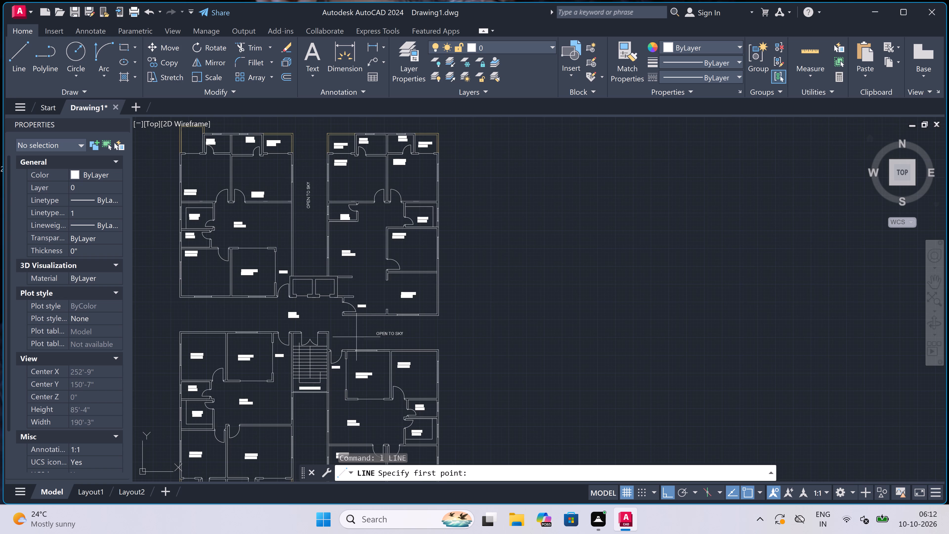
scroll(320, 342, "up", 2)
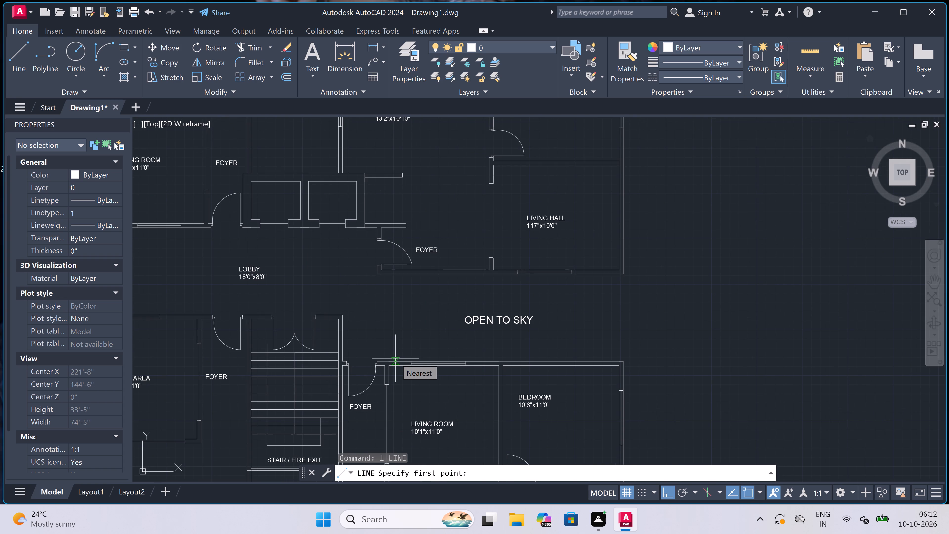
left_click(395, 358)
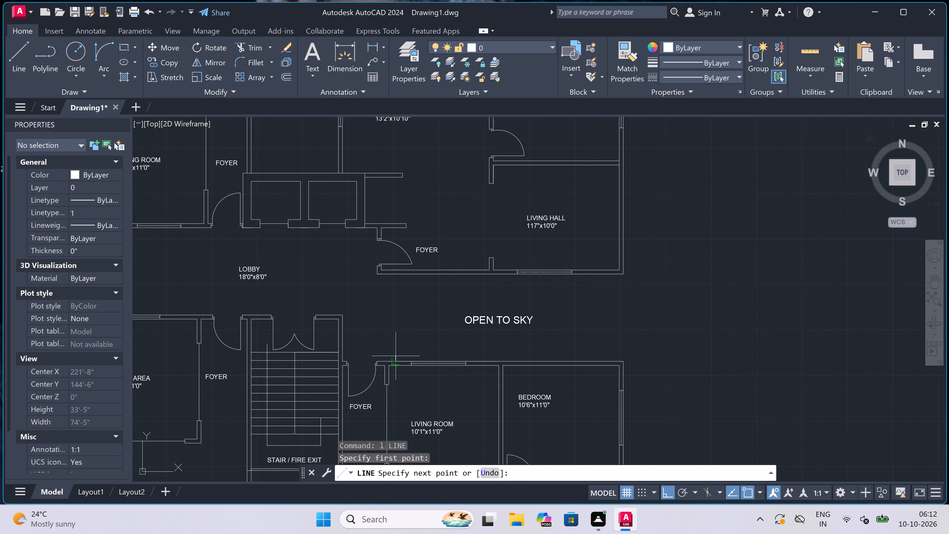
left_click(395, 276)
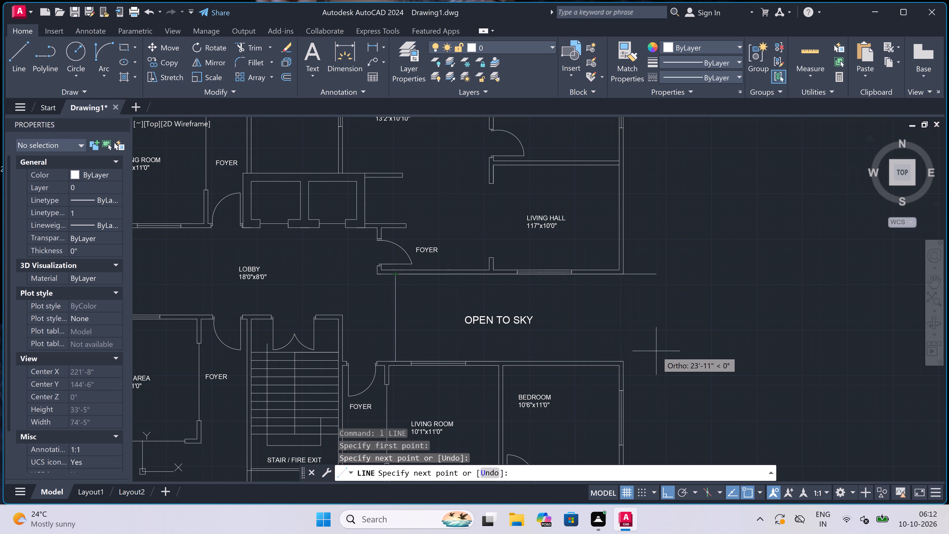
With ortho off, continue the line diagonally across the "OPEN TO SKY" area to the southeast apartment's northeast outer corner.
key("F8")
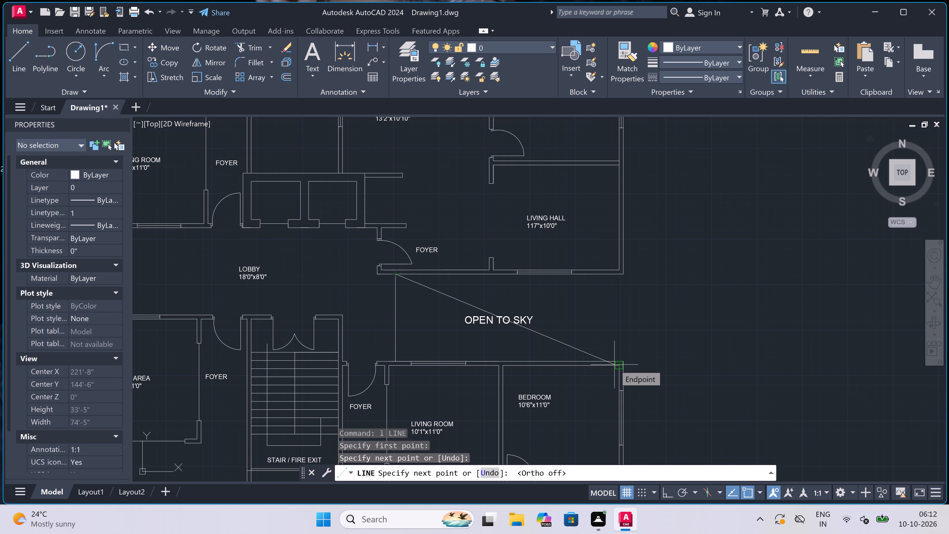
scroll(614, 364, "up", 3)
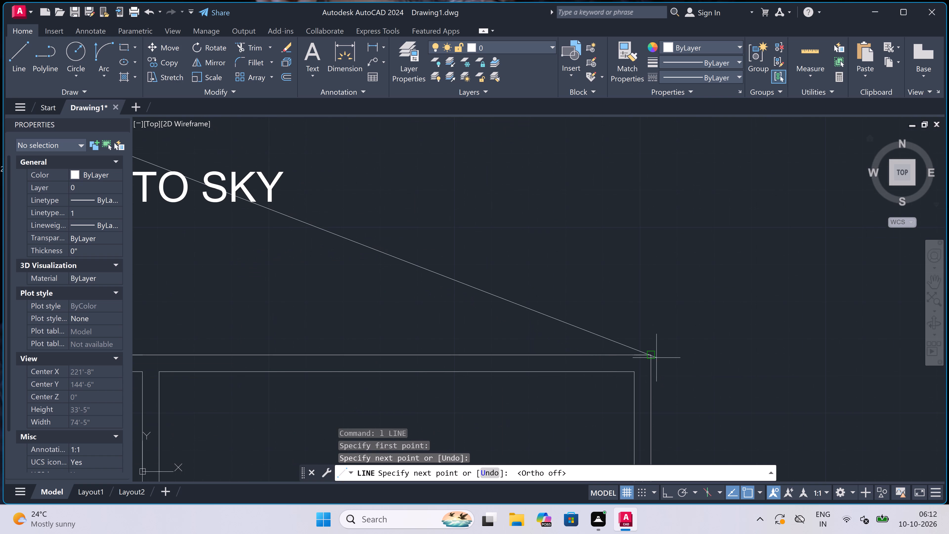
left_click(653, 356)
key("Escape")
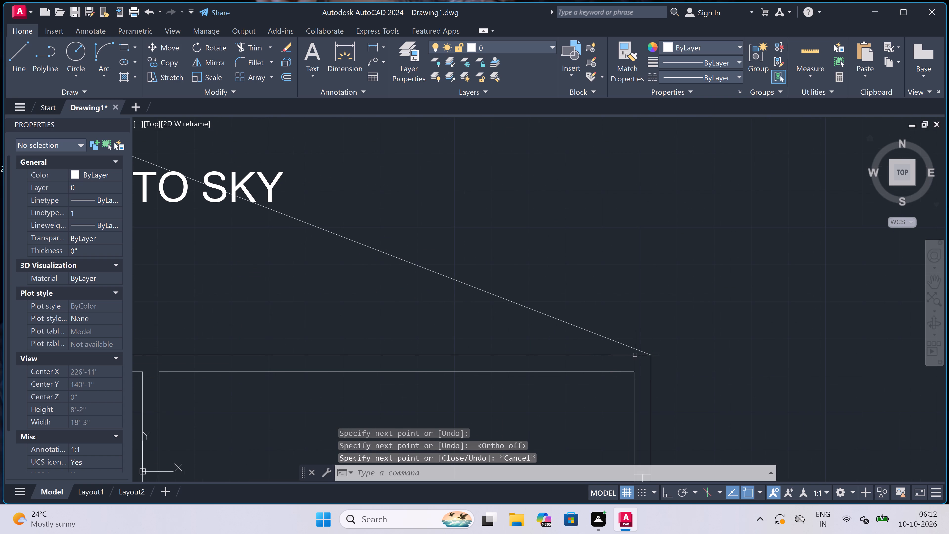
Draw the second diagonal across the horizontal "OPEN TO SKY" area, from the northeast apartment's southeast outer corner to the vertical closing line's lower end.
key("space")
scroll(631, 355, "down", 2)
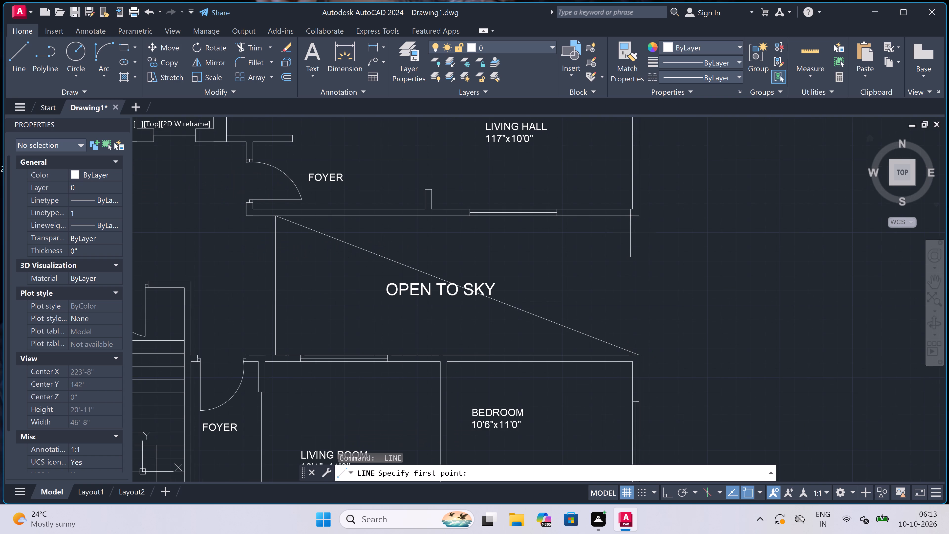
left_click(635, 217)
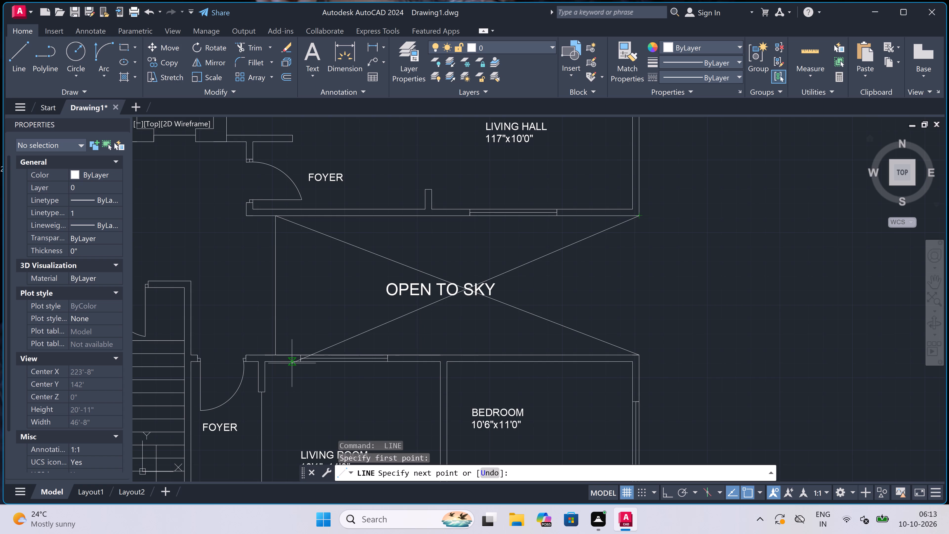
scroll(277, 357, "up", 3)
left_click(271, 351)
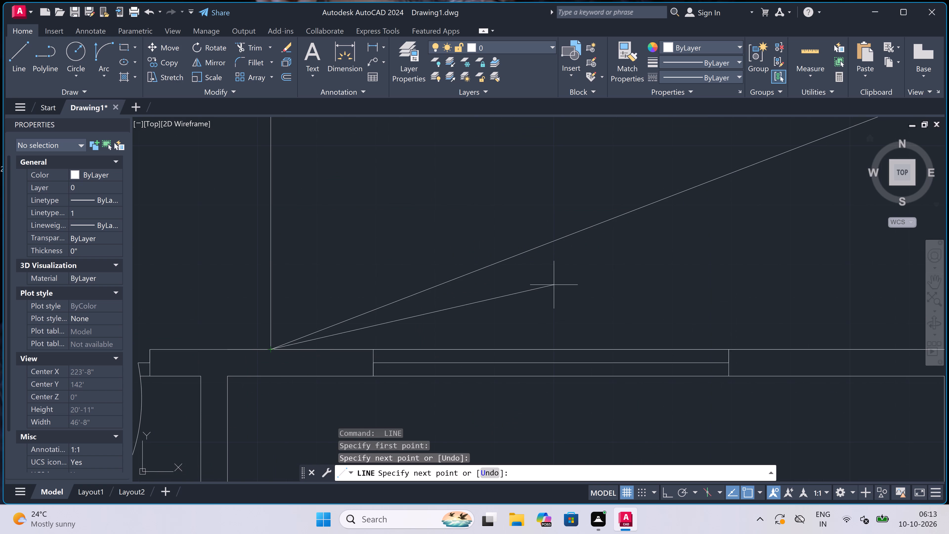
key("Escape")
Draw a diagonal line across the vertical "OPEN TO SKY" area from the northwest apartment's northeast outer corner to the northeast apartment's west wall at the lift wall.
scroll(465, 307, "down", 6)
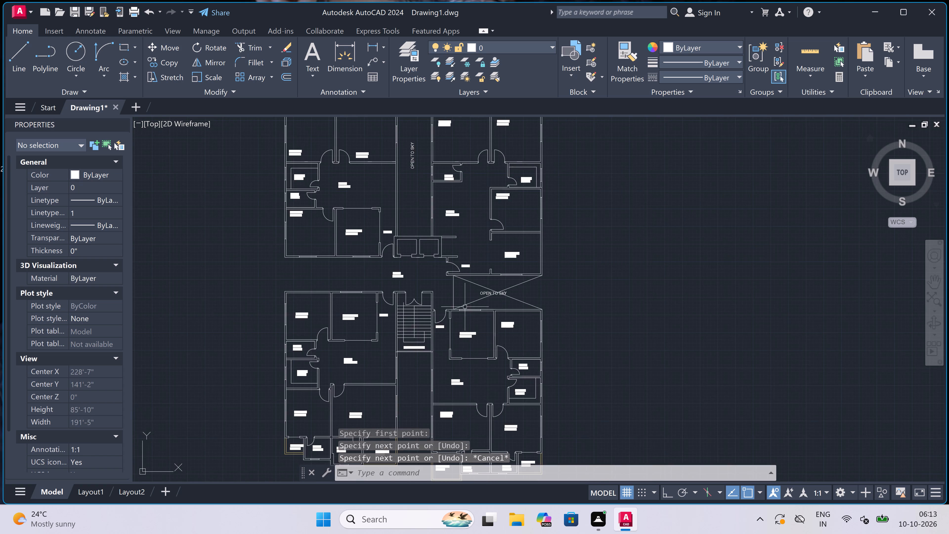
scroll(465, 307, "down", 2)
key("space")
scroll(431, 213, "up", 3)
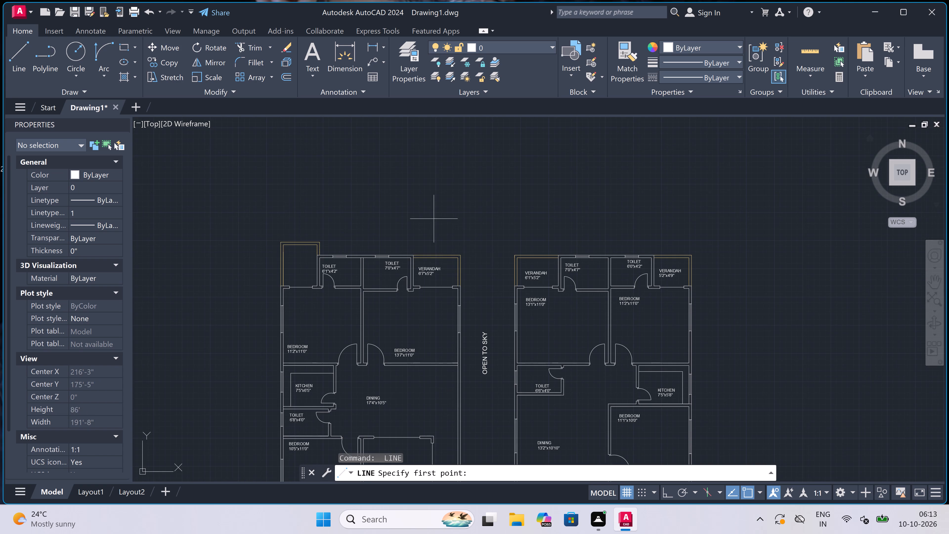
scroll(456, 256, "up", 2)
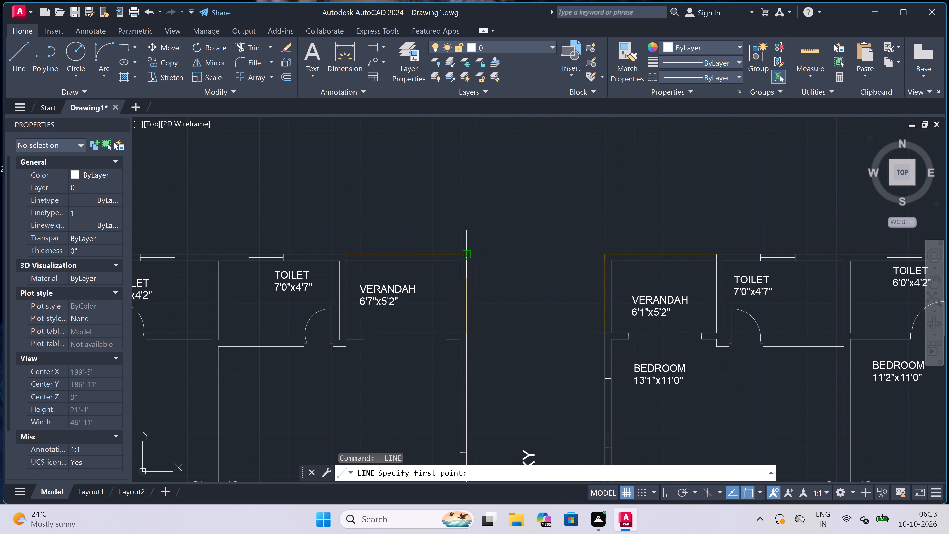
scroll(467, 253, "up", 2)
left_click(467, 253)
scroll(467, 253, "down", 5)
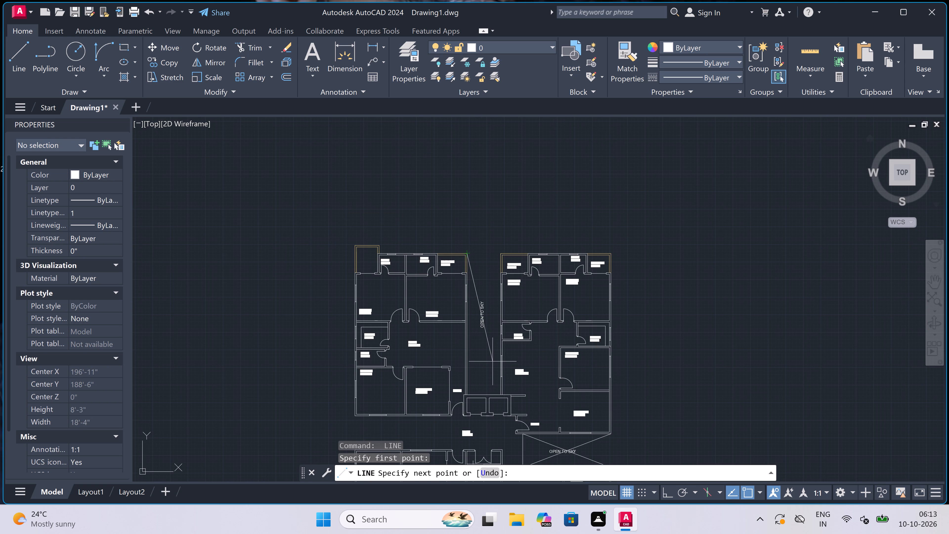
scroll(495, 391, "up", 3)
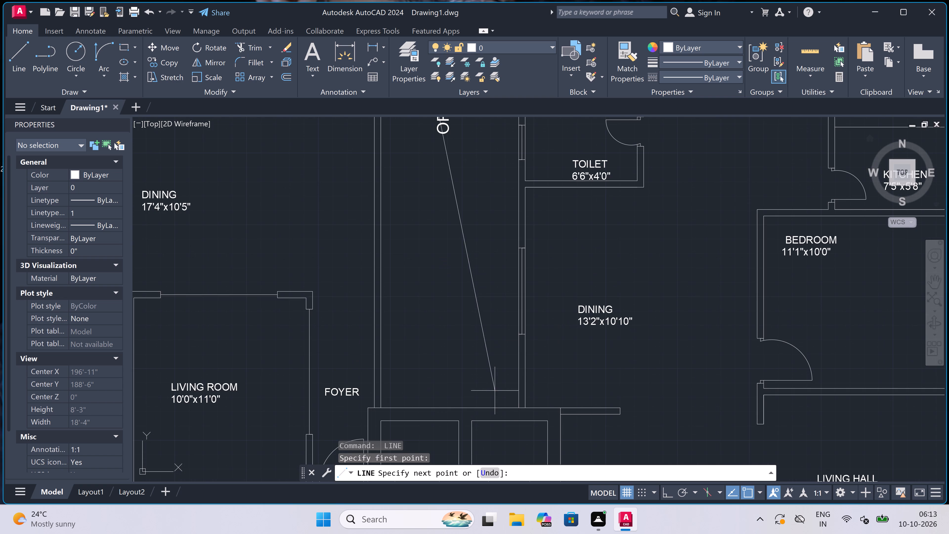
scroll(522, 404, "up", 3)
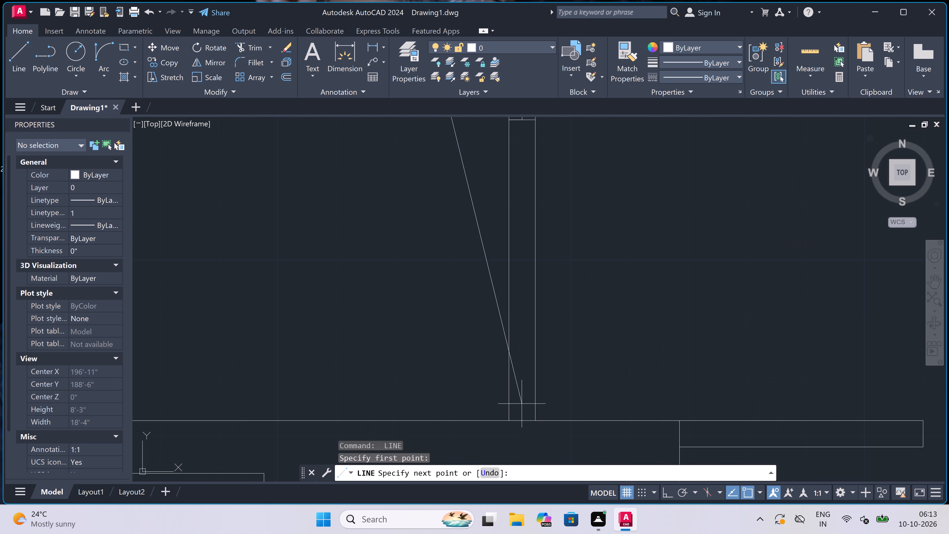
left_click(509, 417)
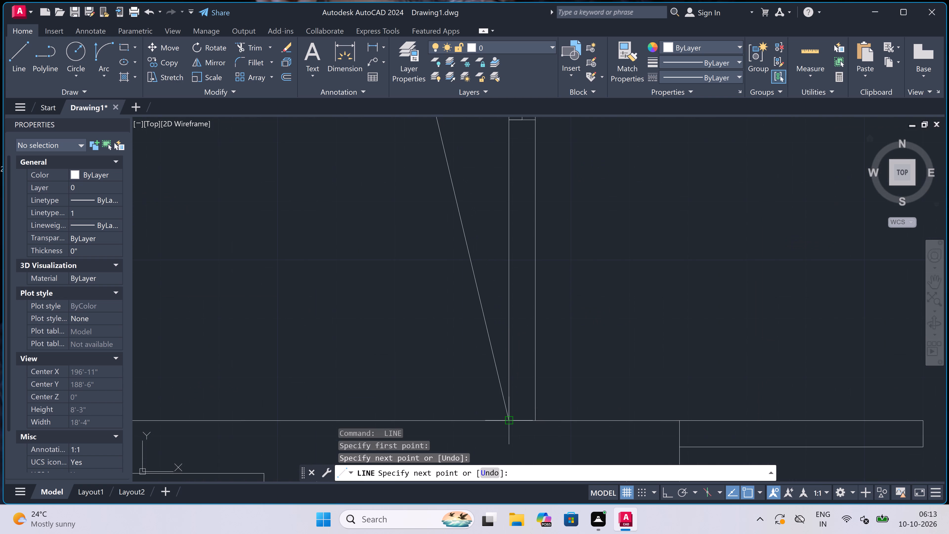
key("Escape")
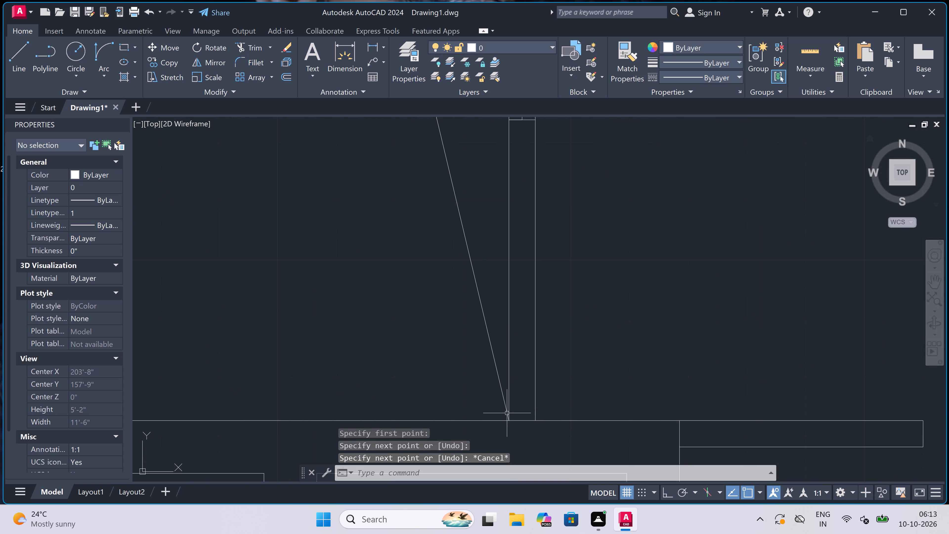
Draw the crossing diagonal from the northwest apartment's east wall at the lift wall to the northeast apartment's northwest outer corner.
key("space")
scroll(447, 434, "down", 2)
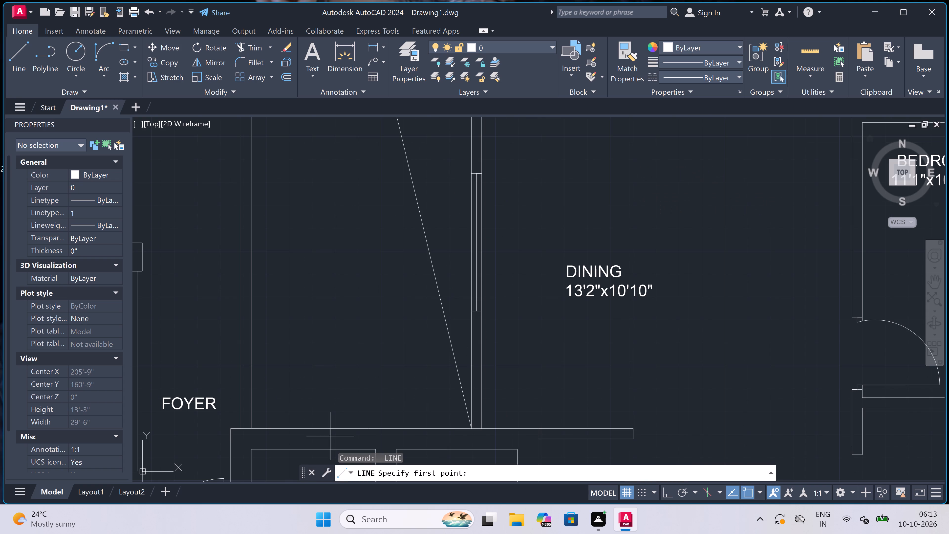
left_click(253, 427)
scroll(253, 426, "down", 3)
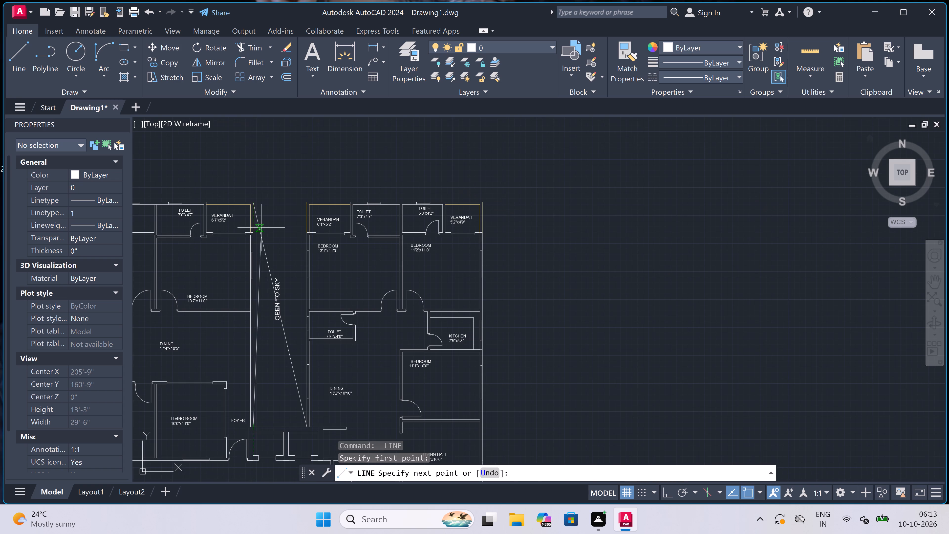
scroll(298, 194, "up", 3)
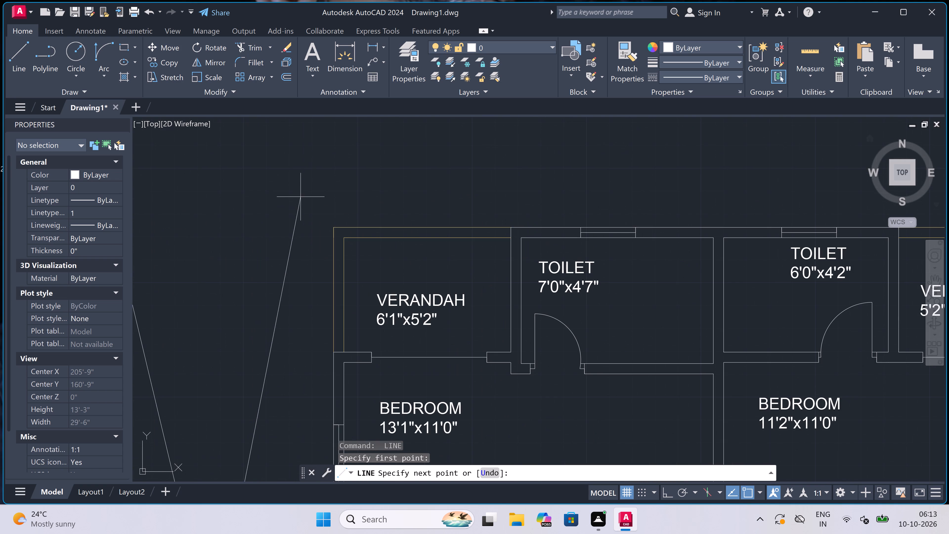
scroll(326, 211, "up", 3)
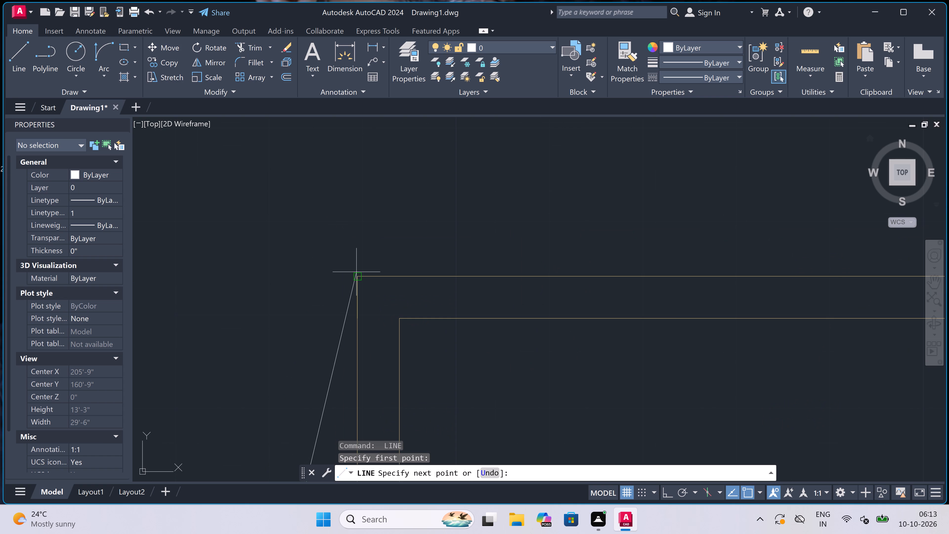
left_click(356, 275)
key("Escape")
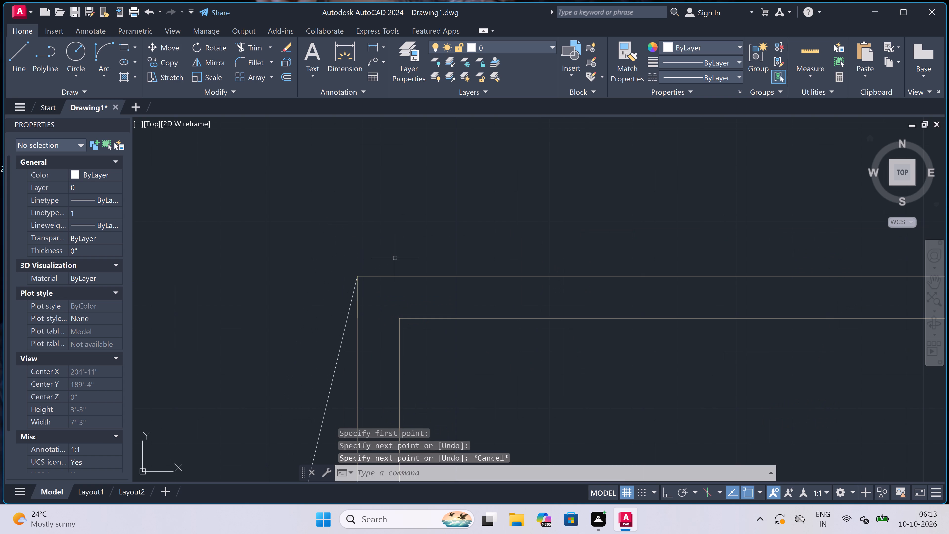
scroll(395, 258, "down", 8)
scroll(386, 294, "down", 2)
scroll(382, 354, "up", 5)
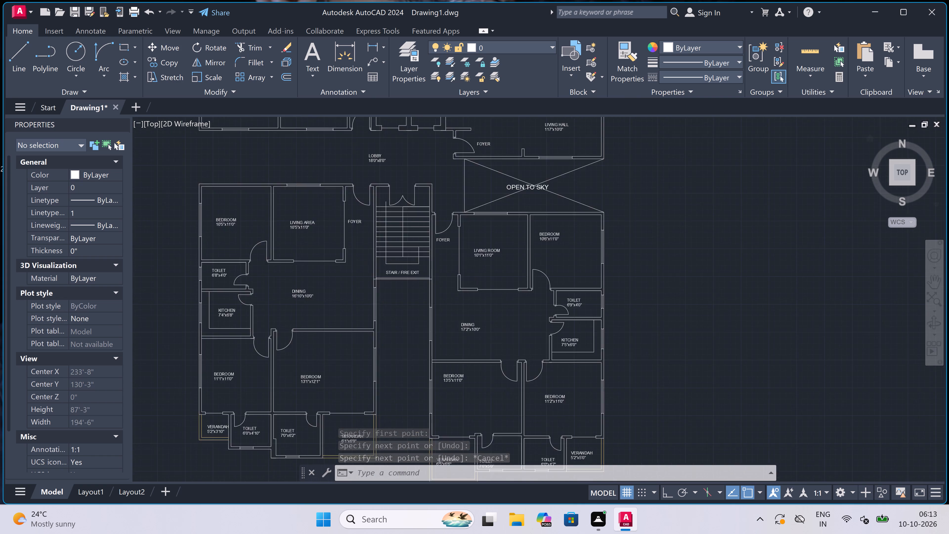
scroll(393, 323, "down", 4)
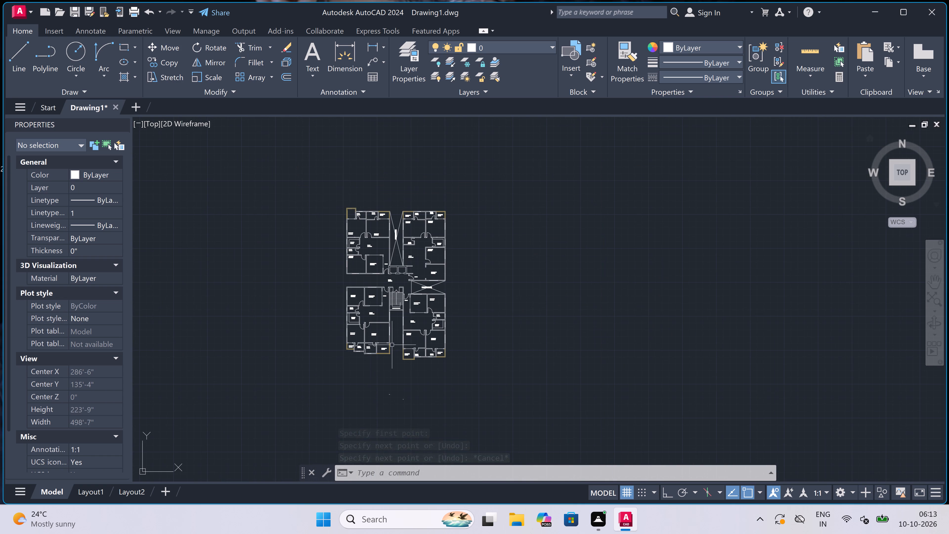
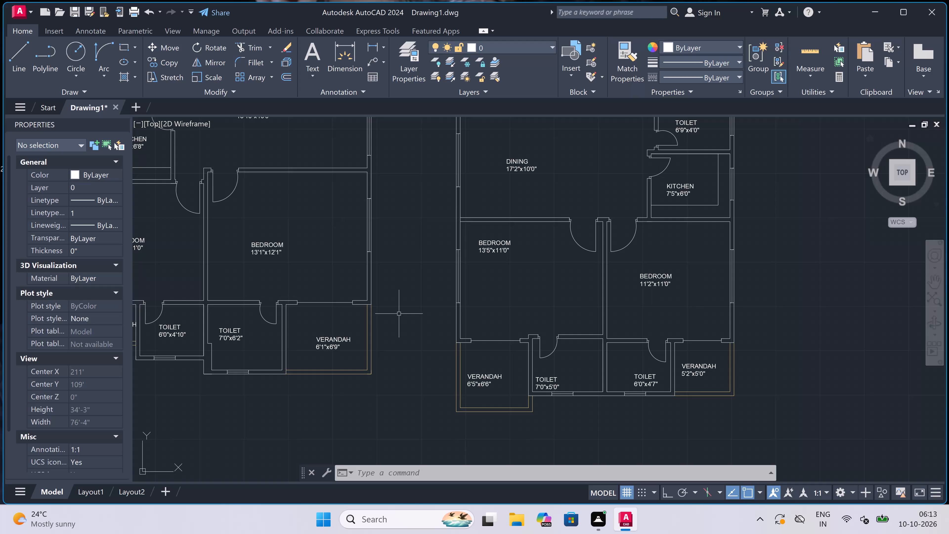
Add the multiline text "OPEN TO SKY" in the passage south of the stair, between the southwest and southeast apartments.
scroll(405, 295, "down", 2)
scroll(405, 236, "up", 2)
type("mt")
key("space")
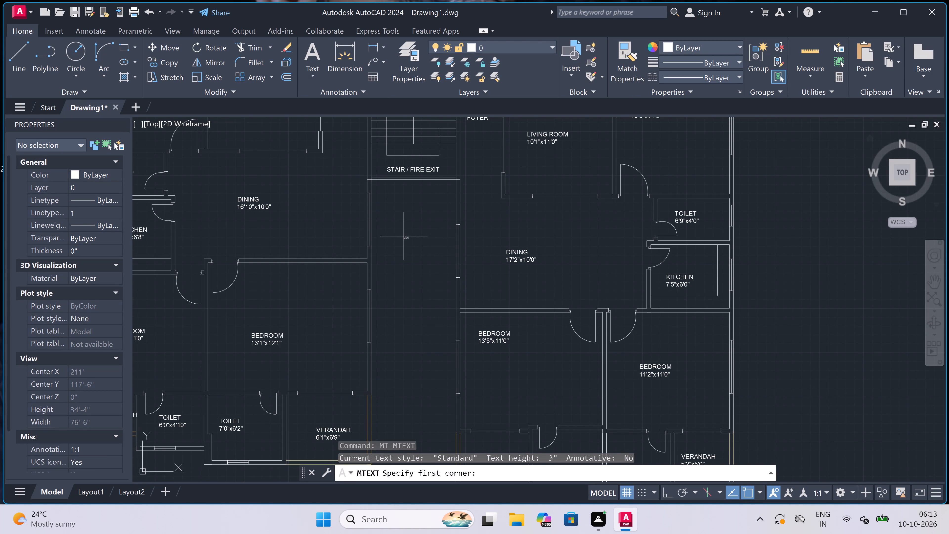
scroll(404, 237, "down", 2)
scroll(407, 253, "up", 1)
left_click(403, 309)
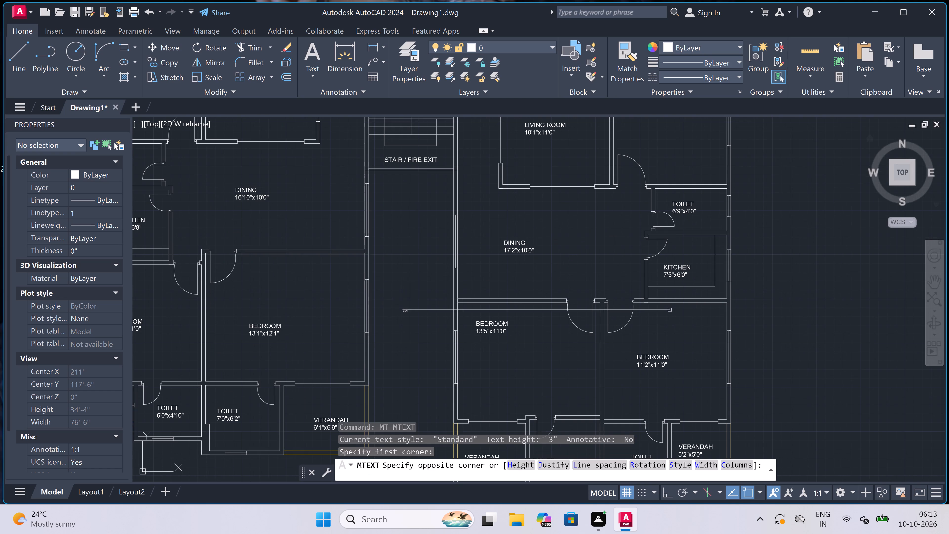
left_click(671, 309)
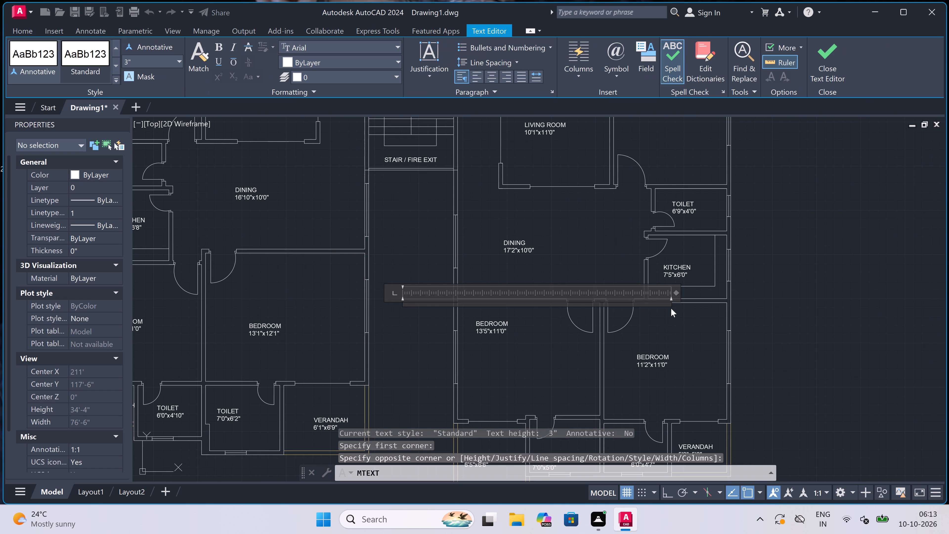
type("OPEN")
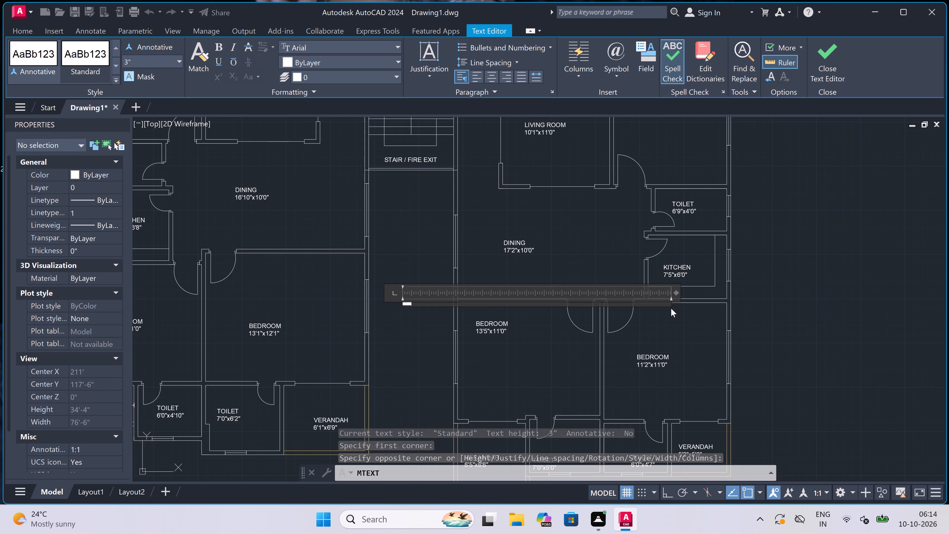
key("space")
type("TO")
key("space")
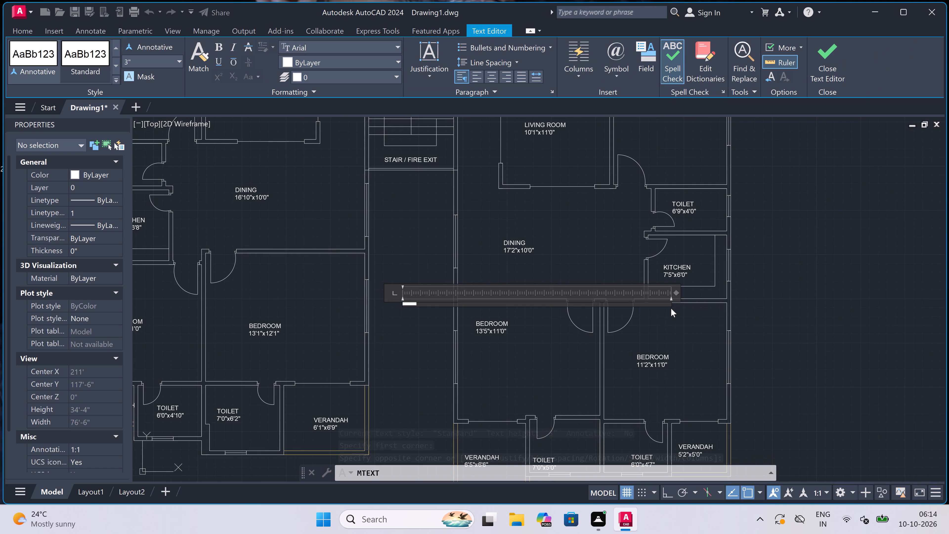
type("SKY")
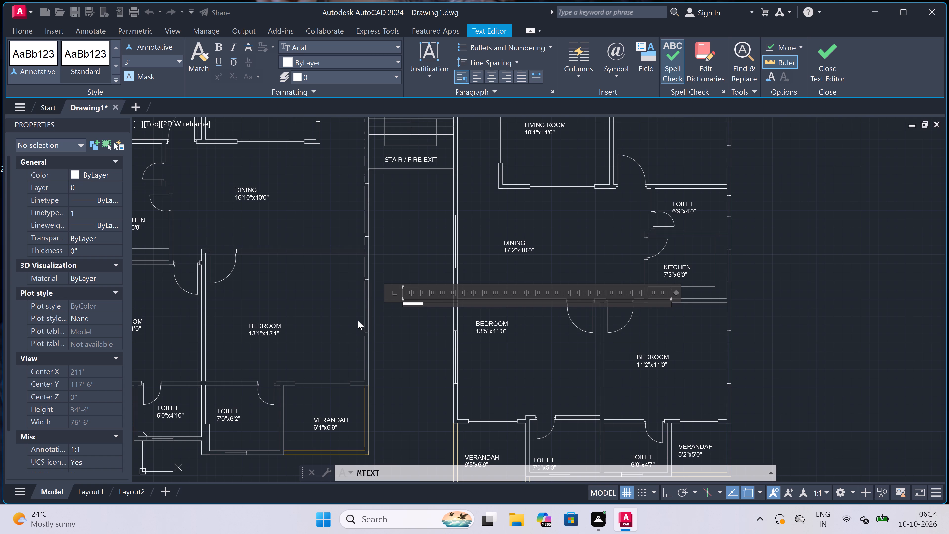
scroll(442, 310, "up", 3)
left_click(348, 329)
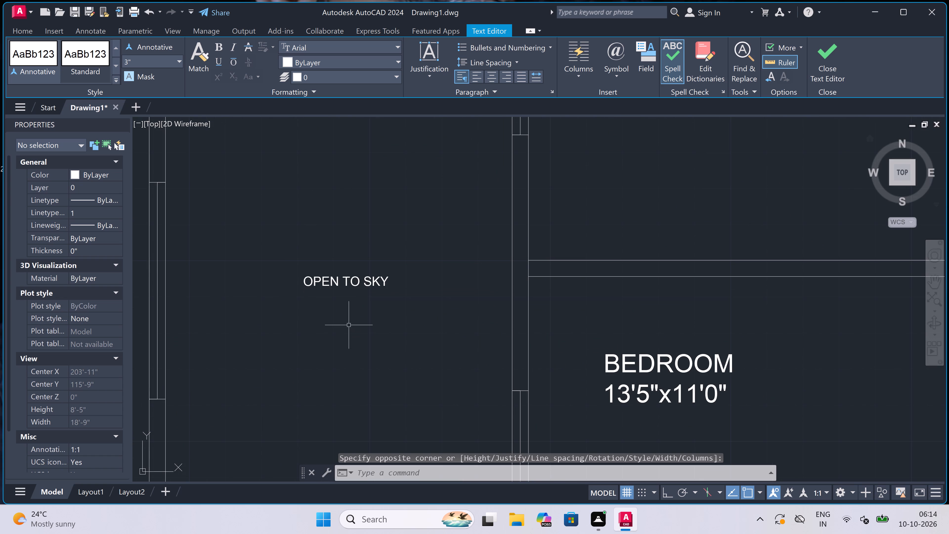
Rotate the new "OPEN TO SKY" label 90° with ortho on so it reads vertically.
left_click(346, 241)
left_click(313, 300)
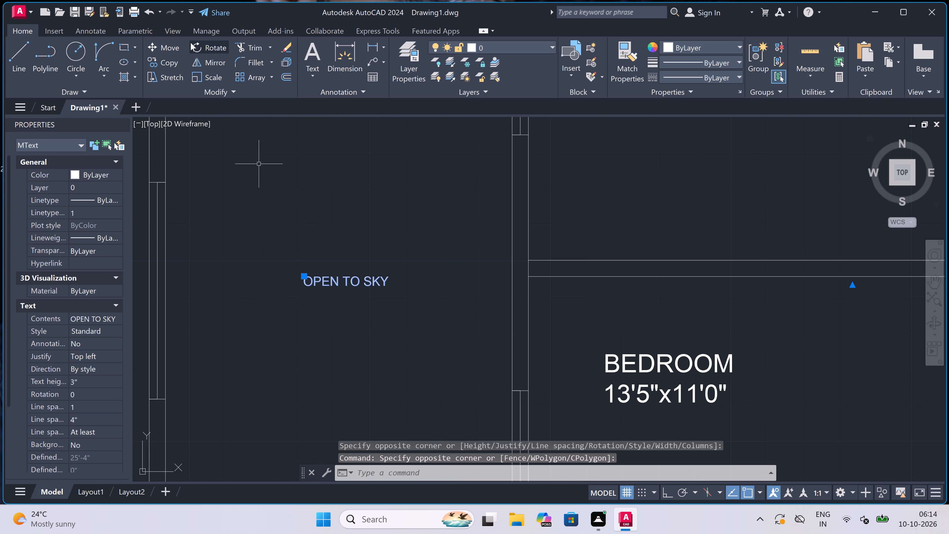
left_click(191, 42)
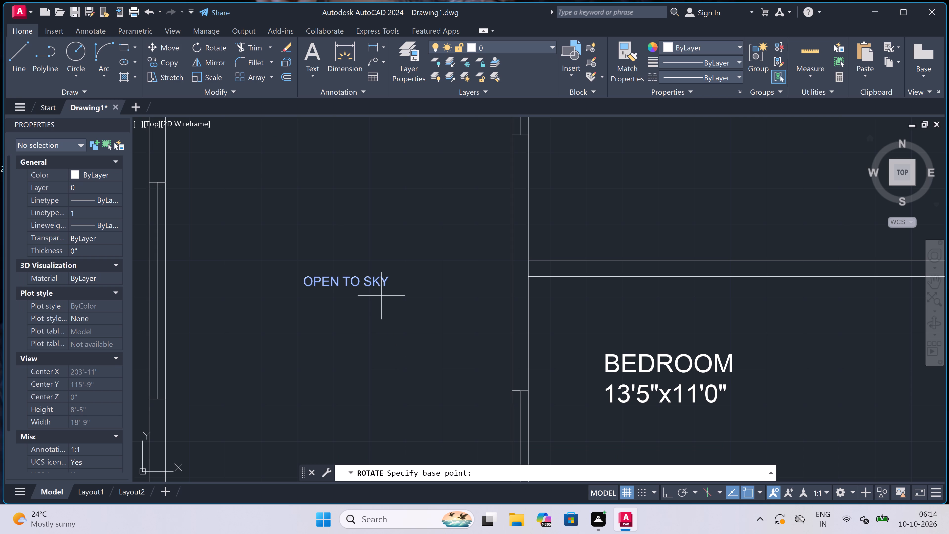
left_click(376, 288)
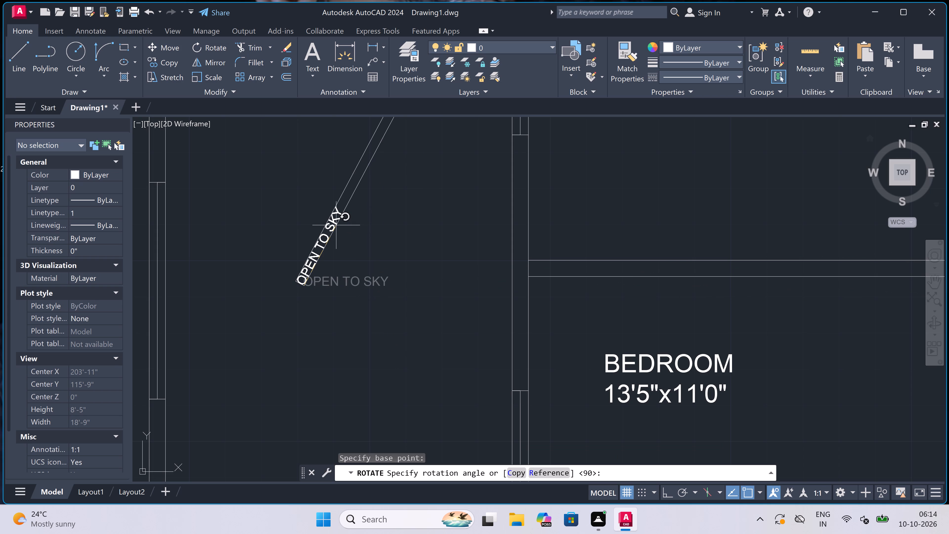
key("F8")
left_click(300, 214)
left_click(297, 226)
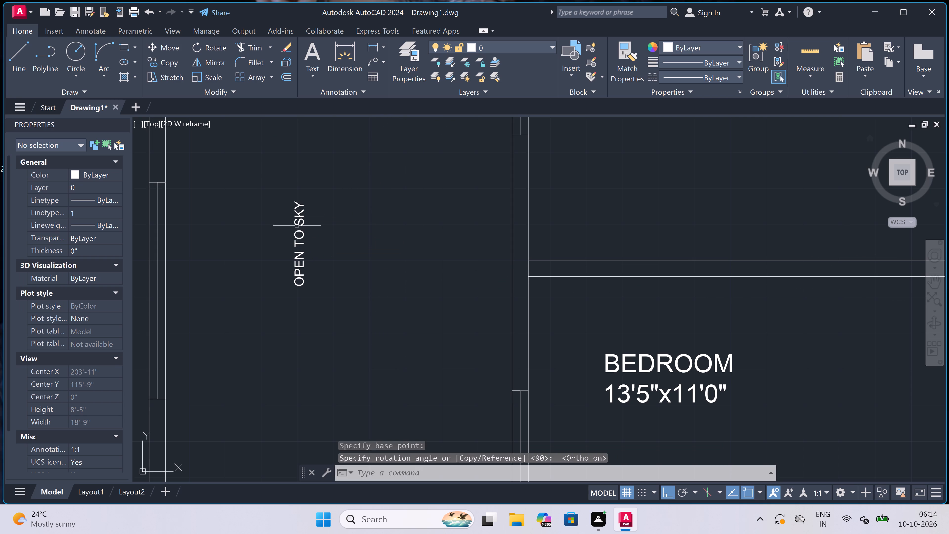
With ortho off, move the vertical "OPEN TO SKY" label to the middle of the southern passage.
left_click(292, 287)
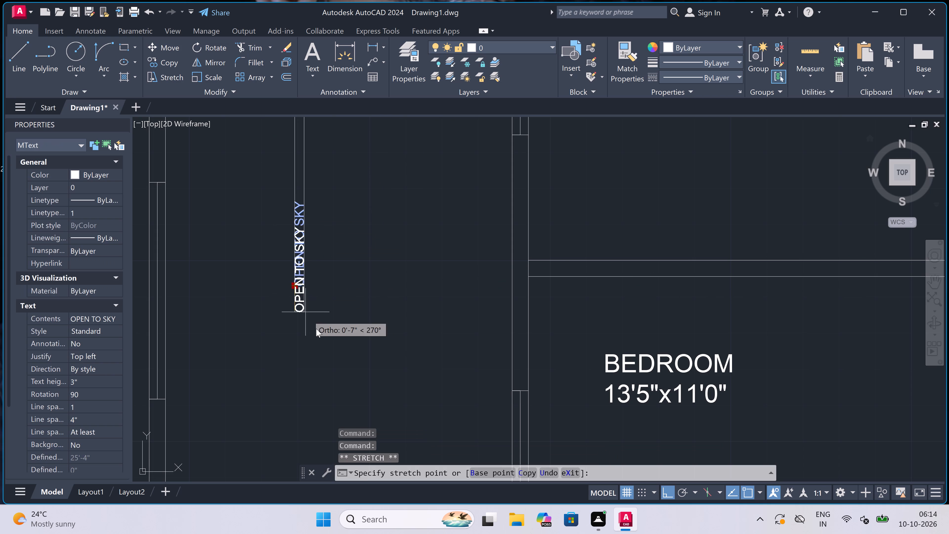
key("F8")
left_click(334, 345)
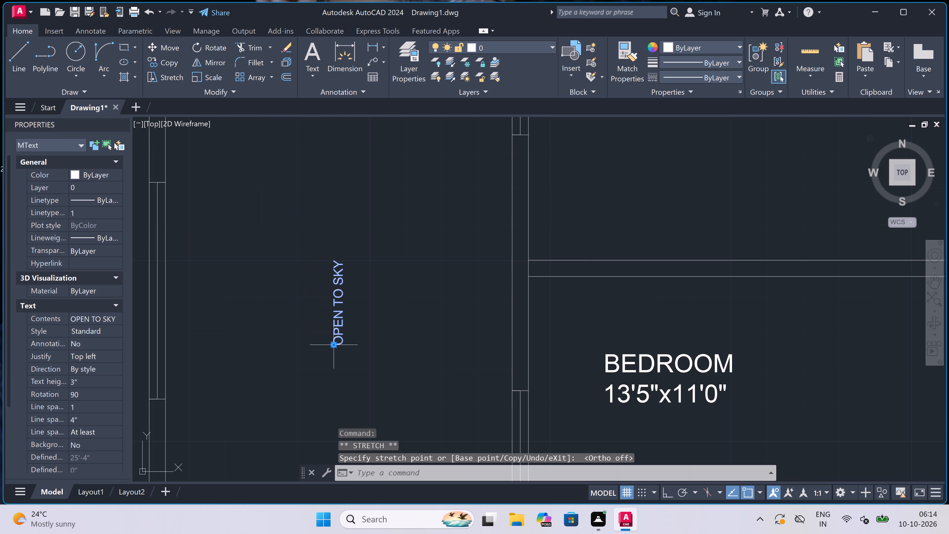
key("Escape")
Draw a diagonal line from the southwest apartment's southeast outer corner to the southeast apartment's west wall at the stair wall.
scroll(340, 318, "down", 4)
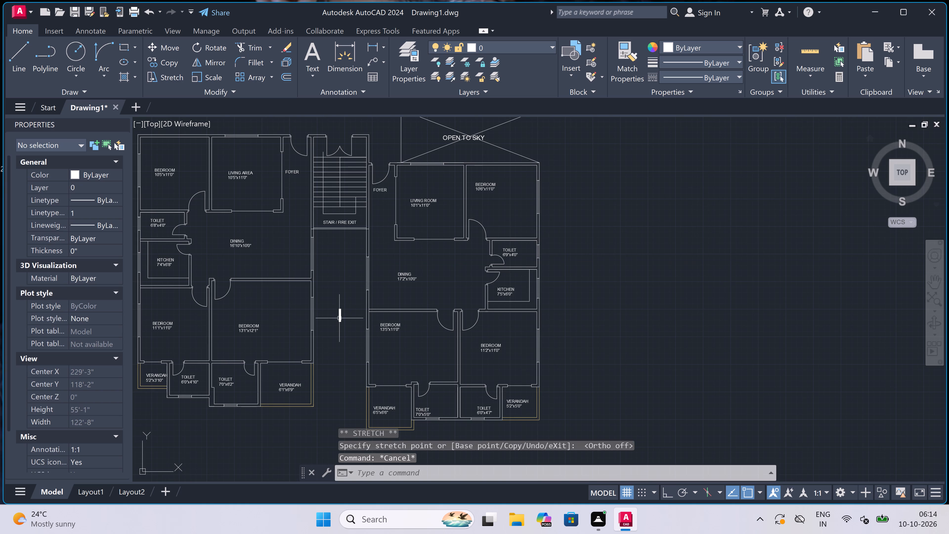
type("L")
key("space")
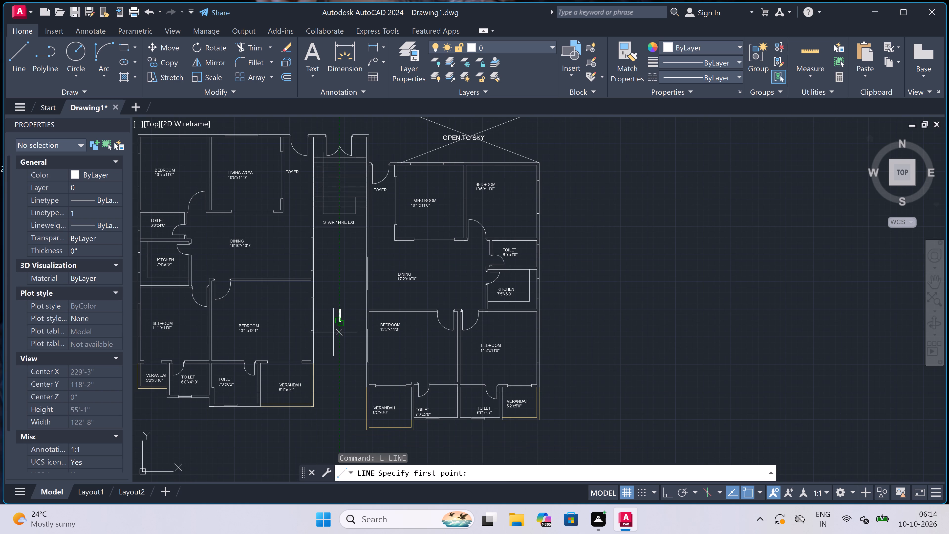
left_click(315, 402)
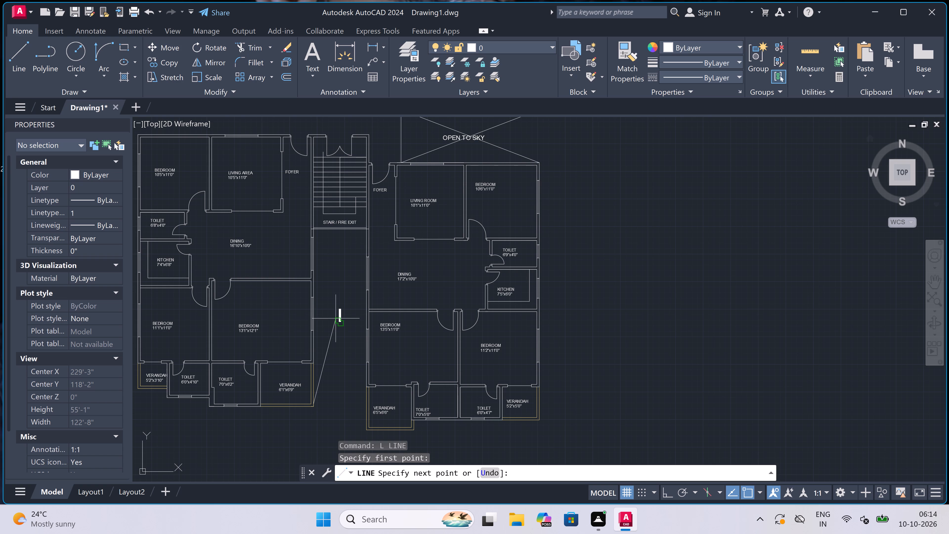
scroll(347, 227, "up", 3)
scroll(402, 236, "up", 2)
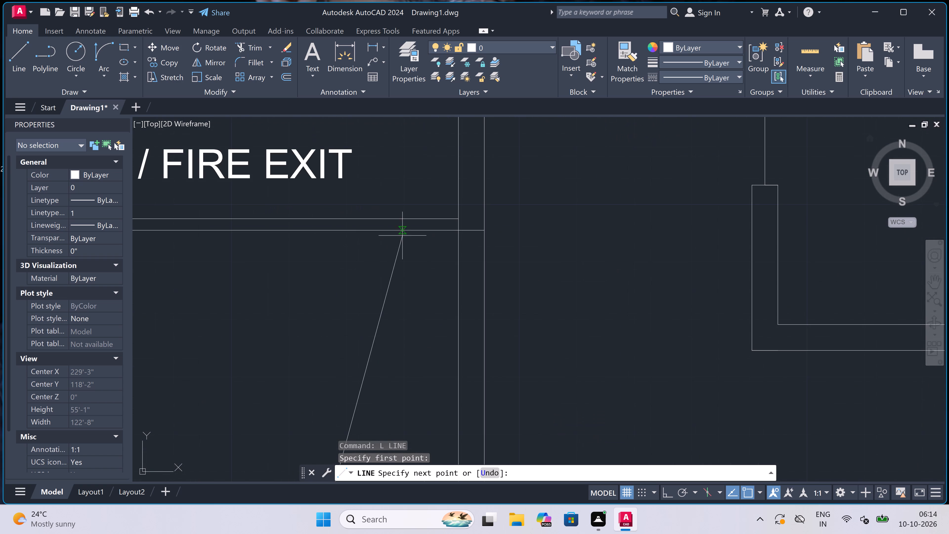
left_click(461, 227)
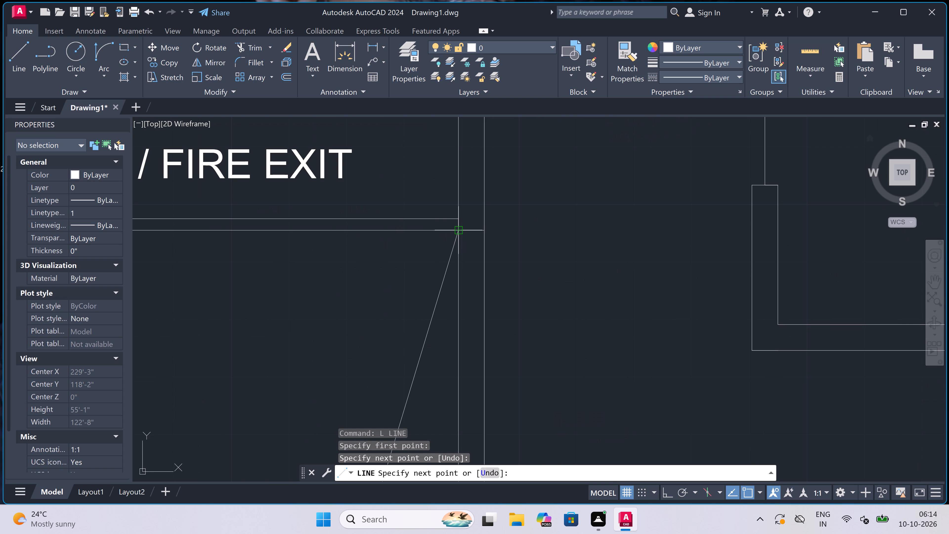
key("Escape")
Draw the crossing diagonal from the southwest apartment's east wall at the stair wall to the southeast apartment's southwest verandah corner.
scroll(461, 227, "down", 4)
key("space")
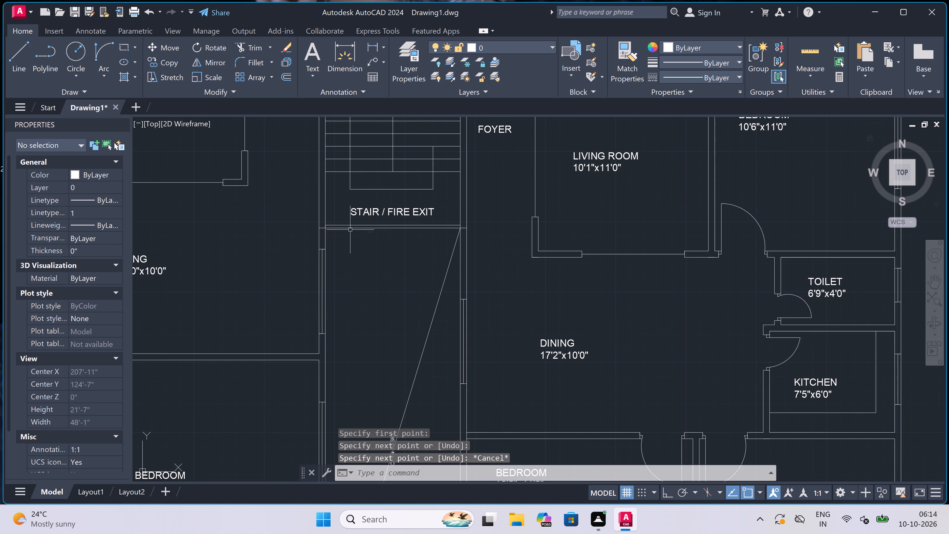
scroll(330, 227, "up", 4)
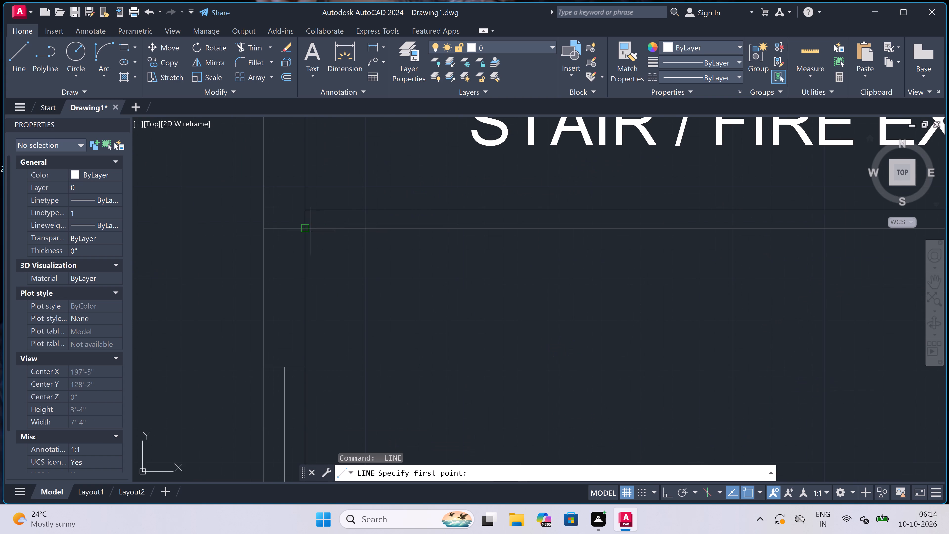
left_click(305, 227)
scroll(305, 227, "down", 6)
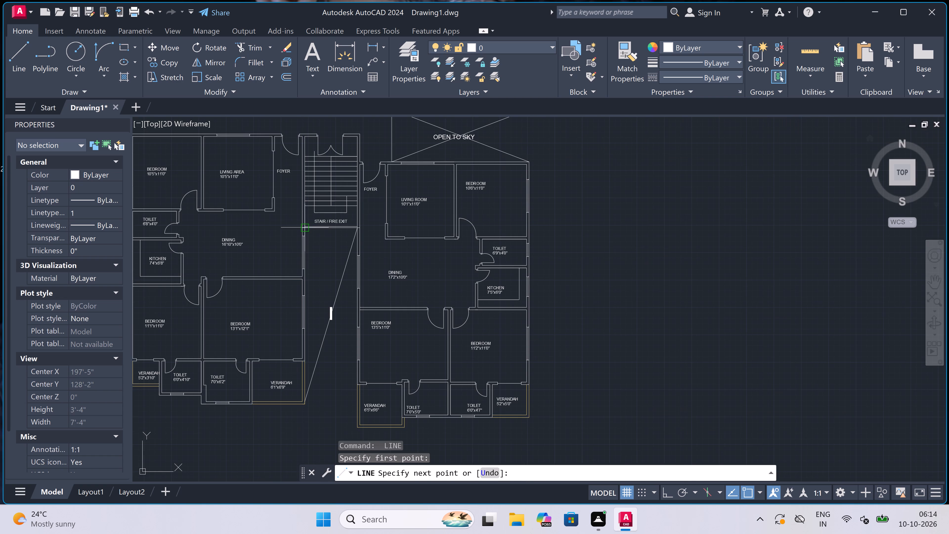
scroll(331, 402, "down", 2)
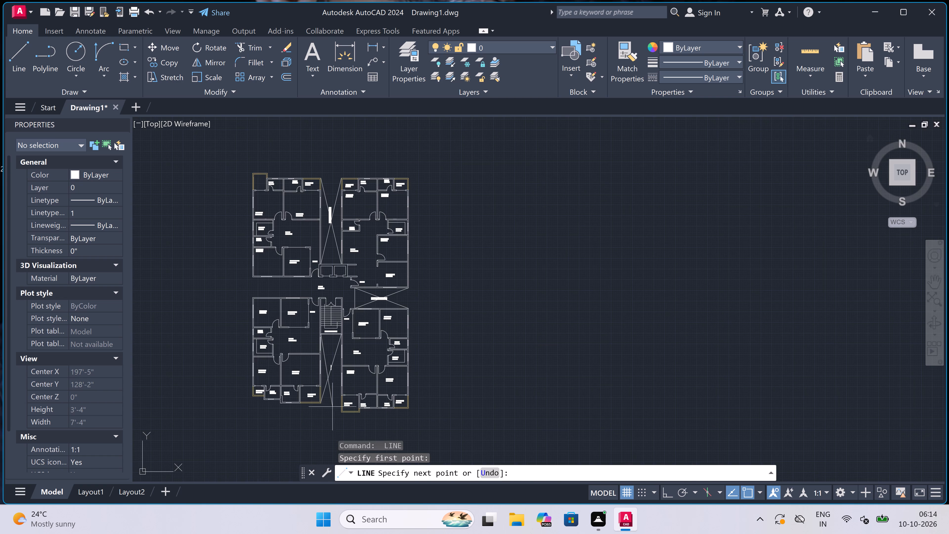
scroll(335, 416, "up", 4)
scroll(366, 398, "up", 2)
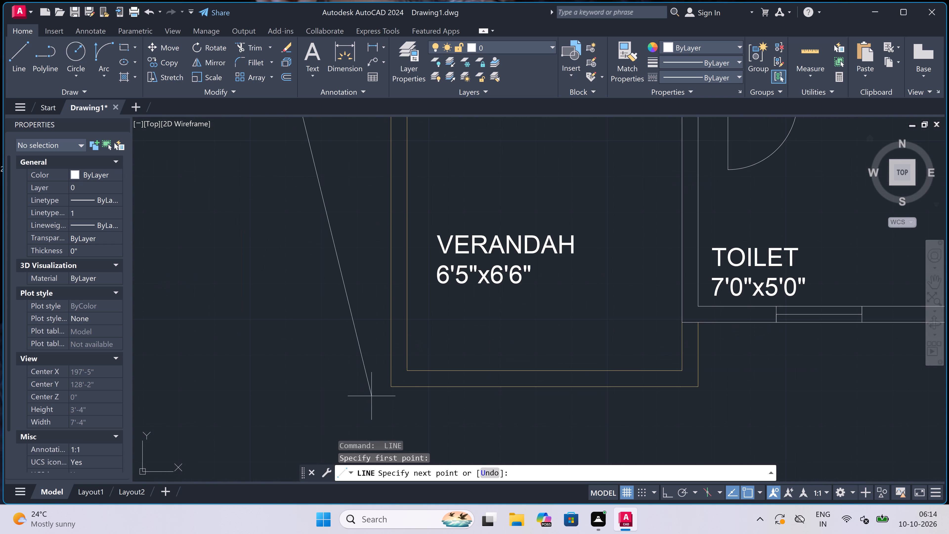
left_click(390, 383)
key("Escape")
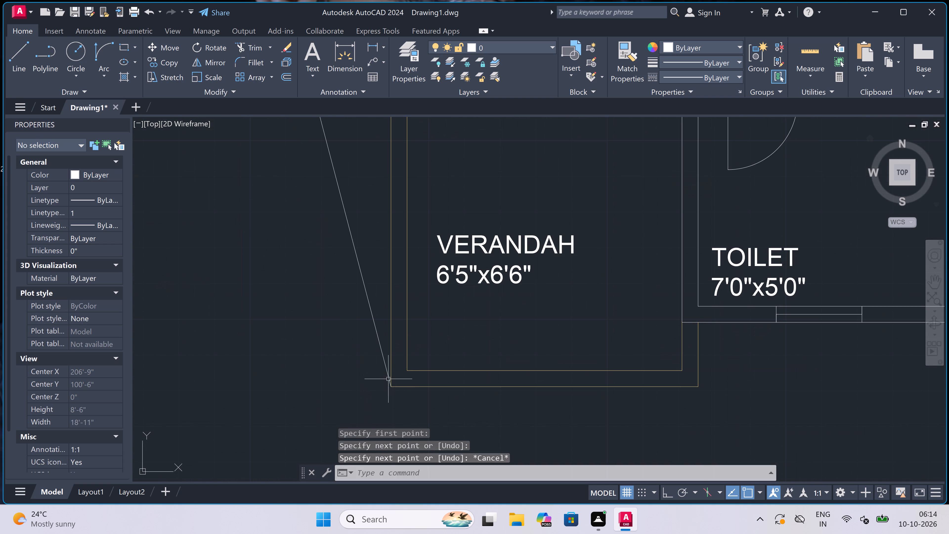
Set the text height of the southern passage's vertical "OPEN TO SKY" label to 9".
scroll(388, 379, "down", 3)
scroll(361, 135, "up", 3)
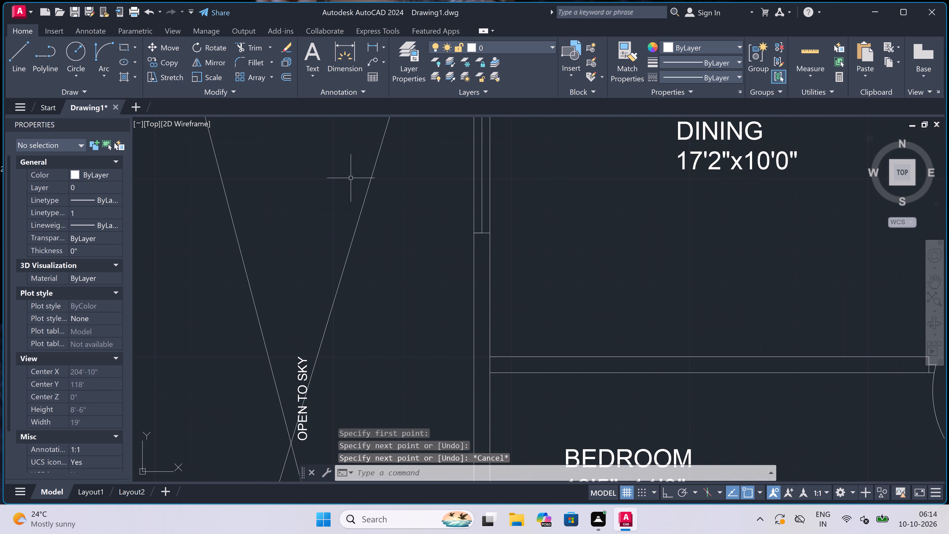
scroll(328, 313, "down", 2)
scroll(318, 352, "up", 2)
scroll(308, 320, "up", 2)
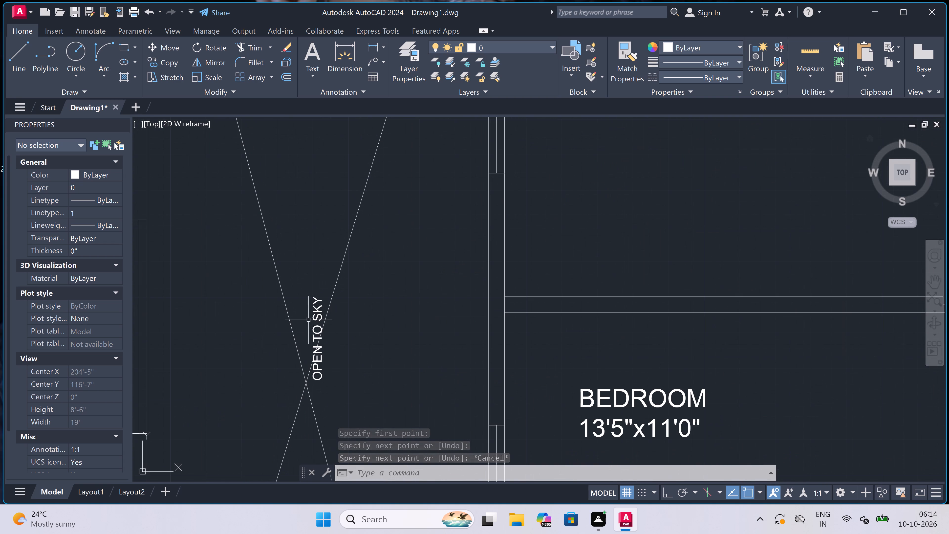
left_click(331, 278)
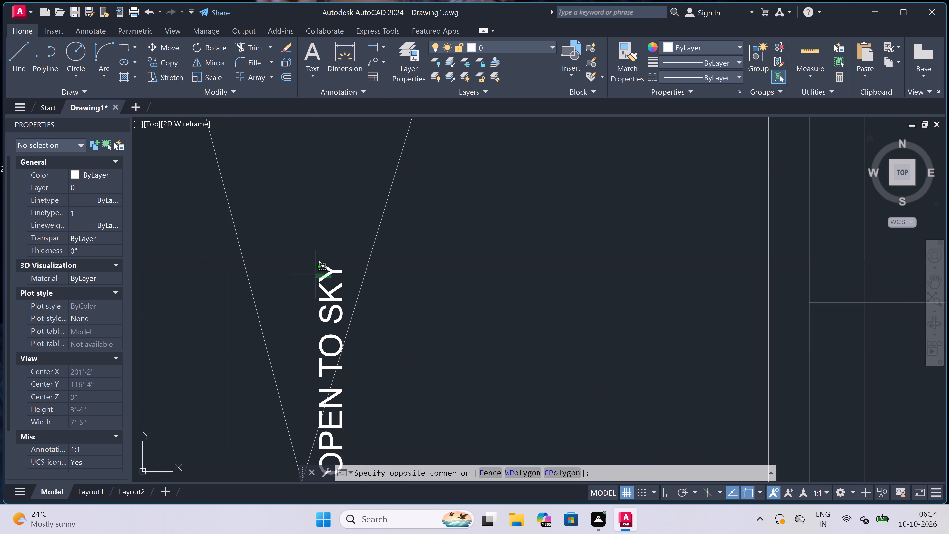
left_click(311, 276)
left_click(90, 376)
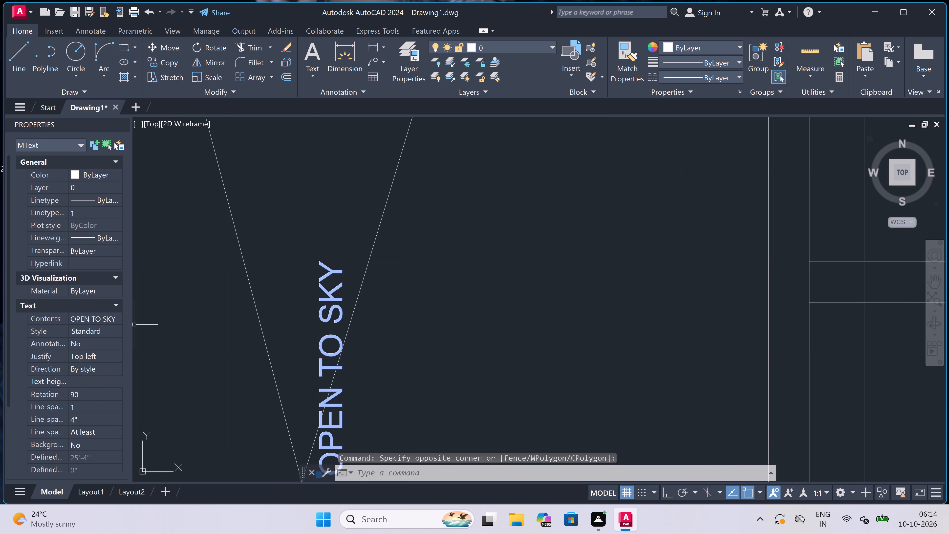
key("BackSpace")
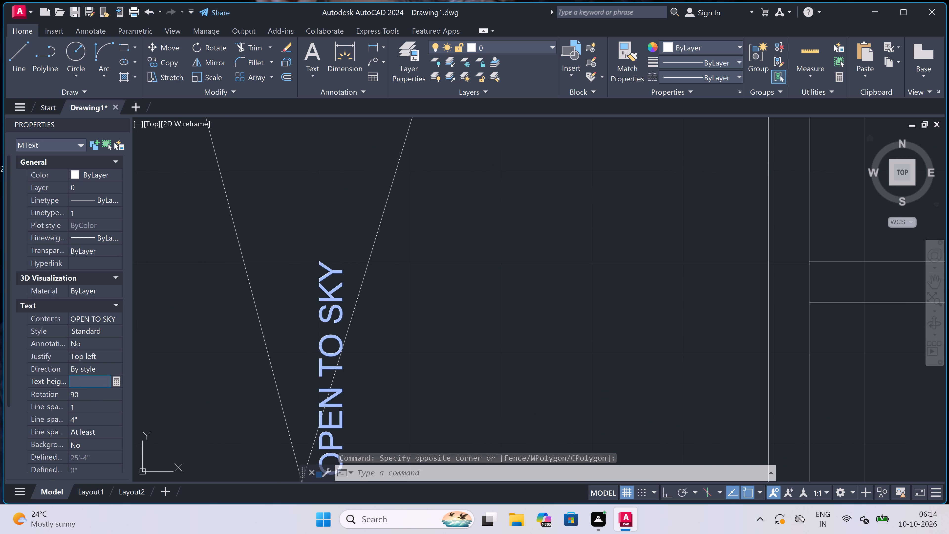
key("9")
key("shift+quotedbl")
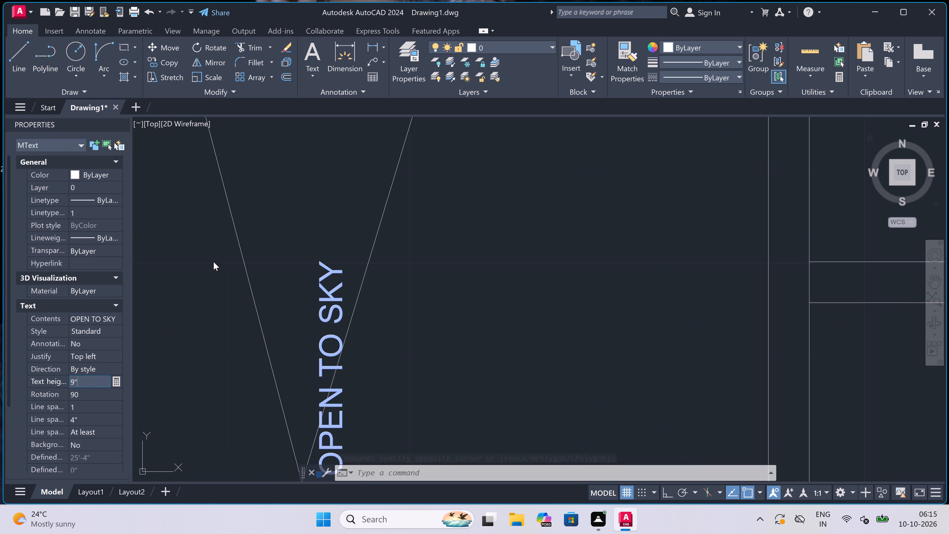
left_click(284, 204)
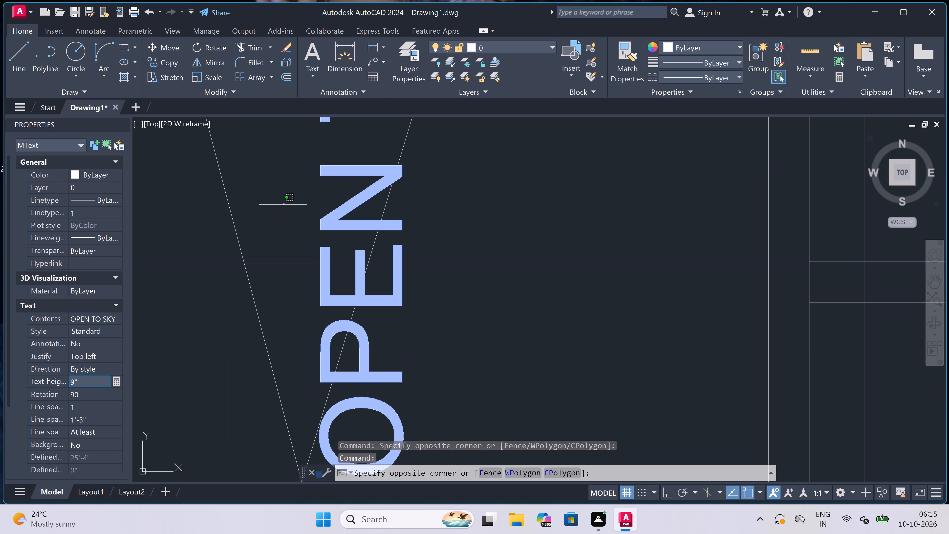
key("Escape")
key("Escape")
key("Escape")
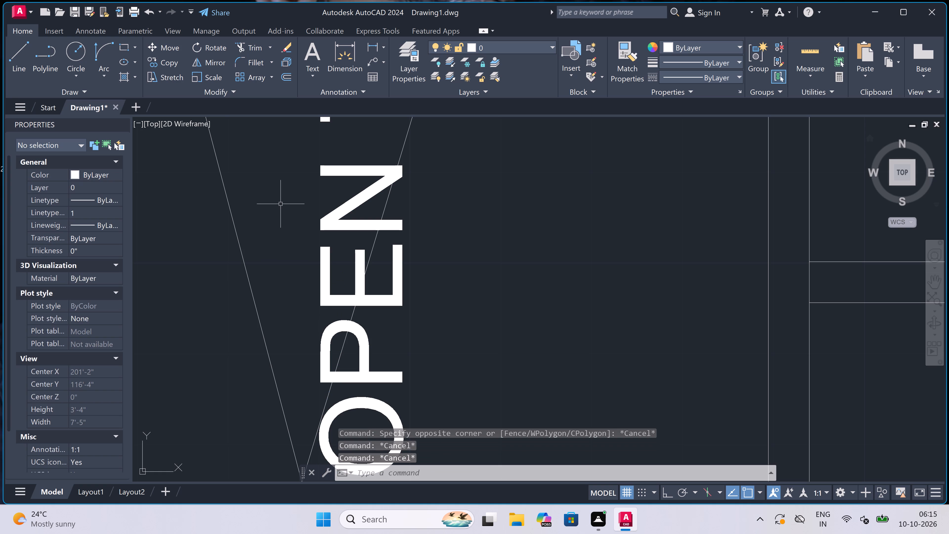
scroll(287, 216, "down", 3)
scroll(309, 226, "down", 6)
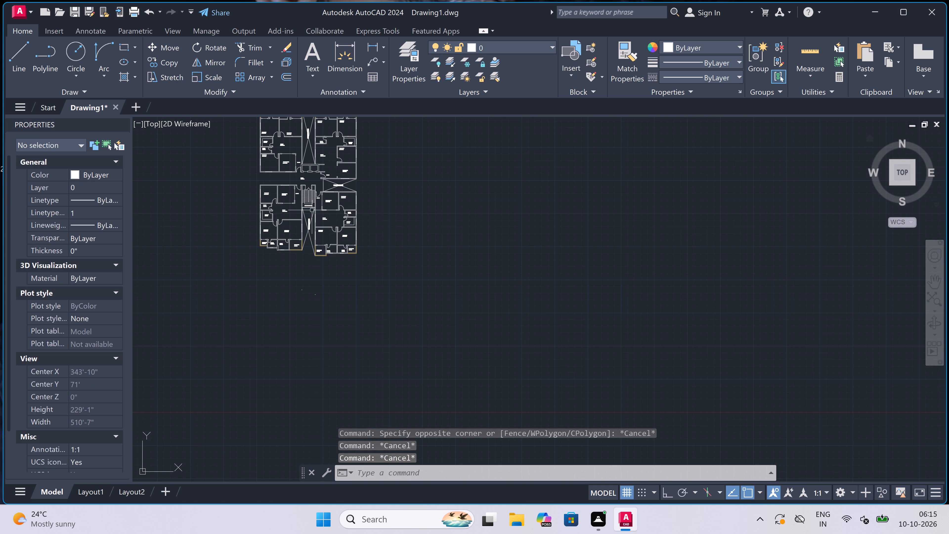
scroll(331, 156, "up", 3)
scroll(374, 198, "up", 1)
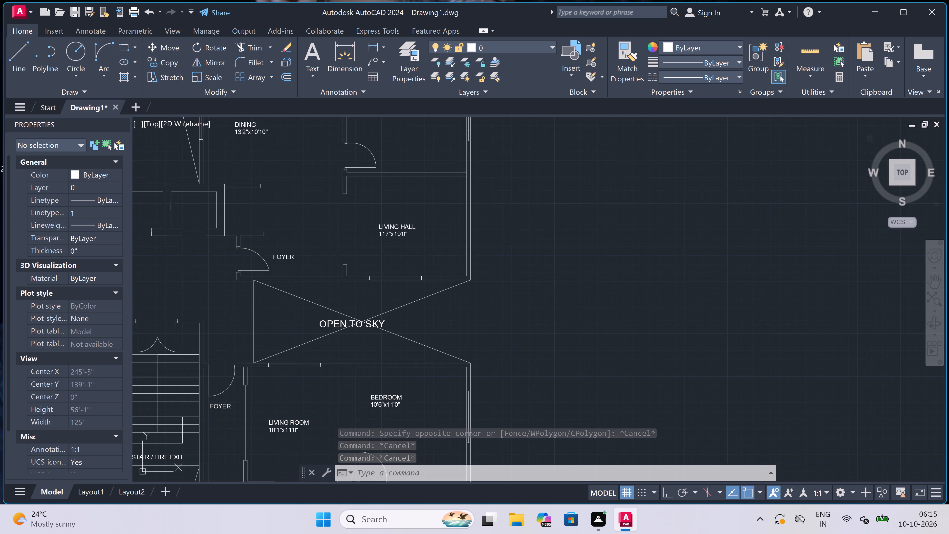
Set the text height of the eastern passage's "OPEN TO SKY" label to 9".
scroll(339, 337, "up", 2)
left_click(318, 304)
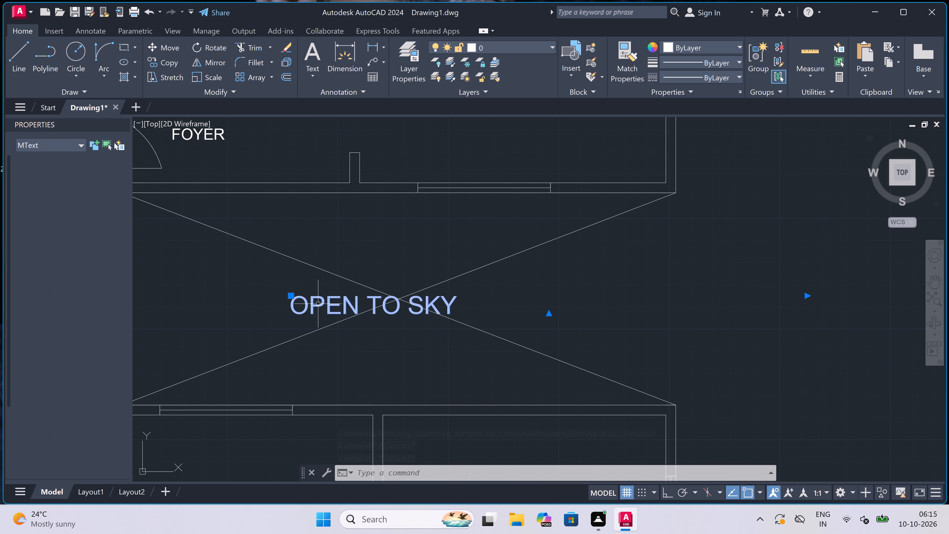
left_click(83, 379)
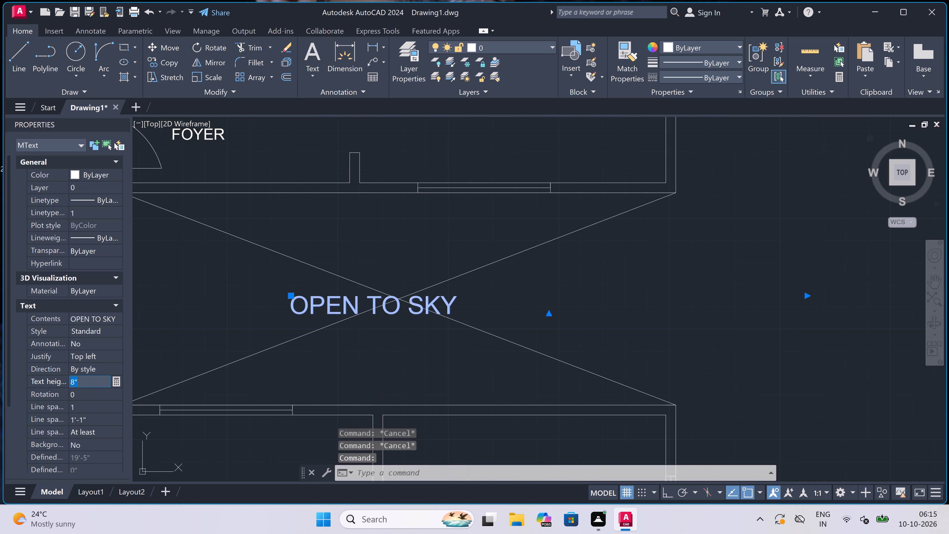
key("BackSpace")
type("9\"")
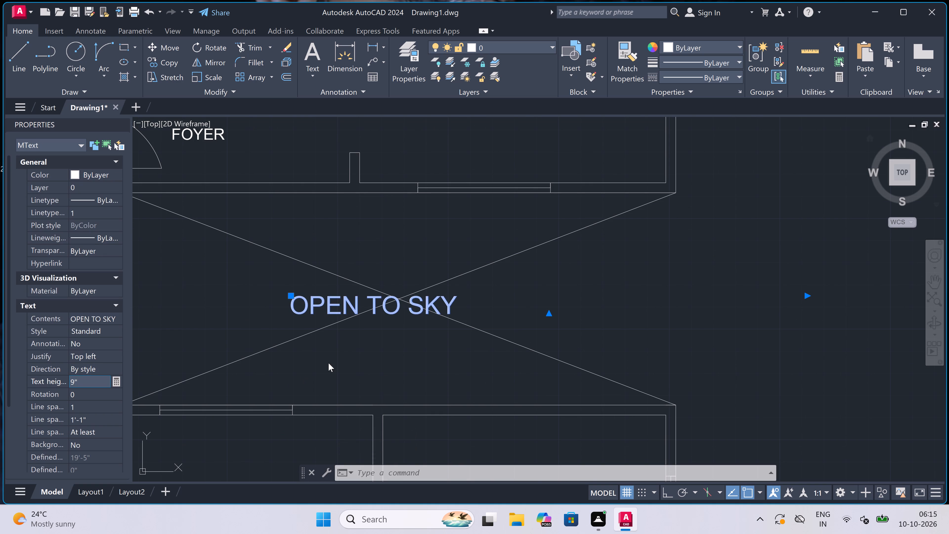
double_click(328, 363)
key("Escape")
key("Escape")
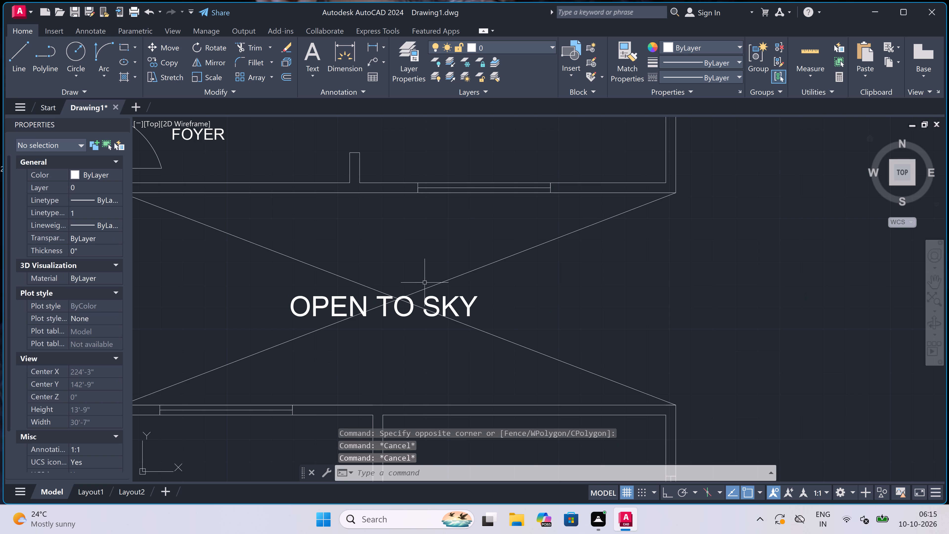
Copy the eastern passage's "OPEN TO SKY" label into the western passage between the northwest and southwest apartments.
scroll(424, 281, "down", 6)
scroll(338, 277, "up", 3)
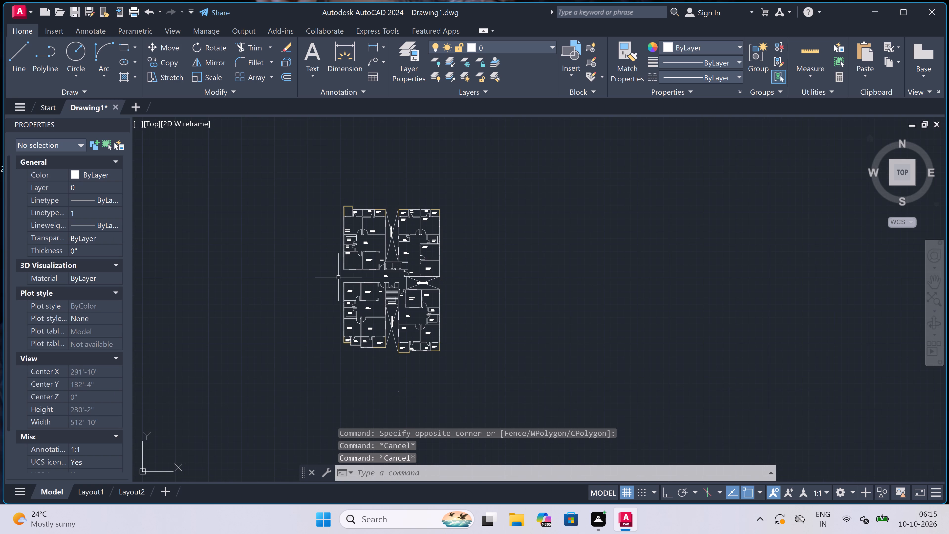
scroll(487, 272, "up", 3)
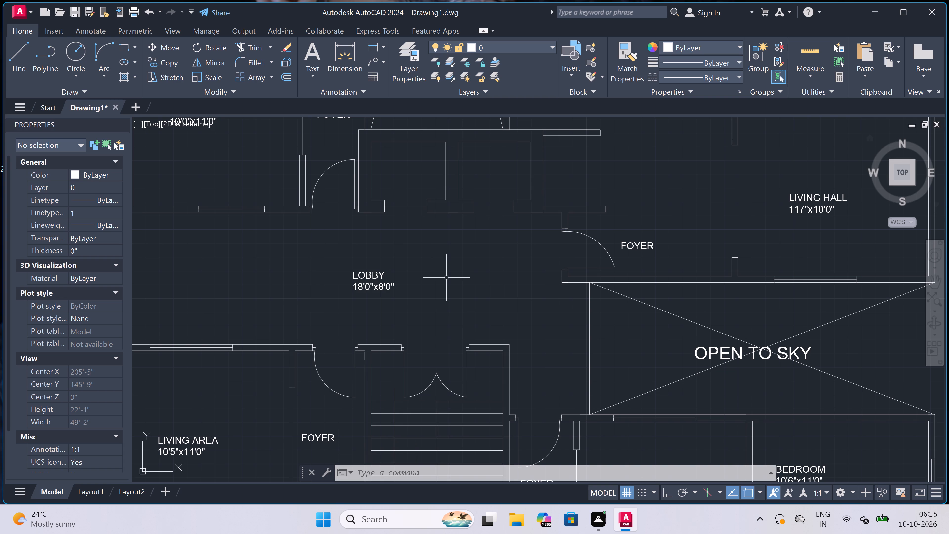
scroll(446, 278, "down", 3)
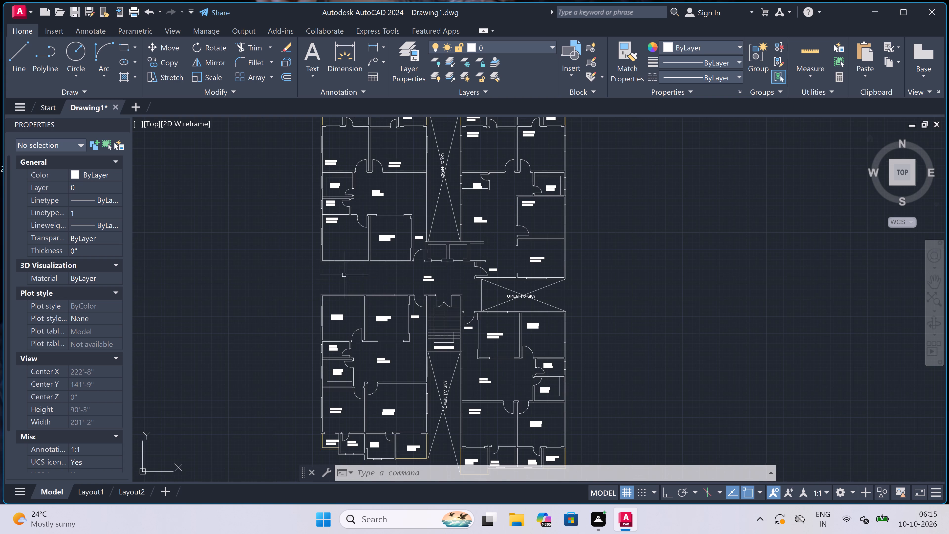
scroll(381, 274, "up", 2)
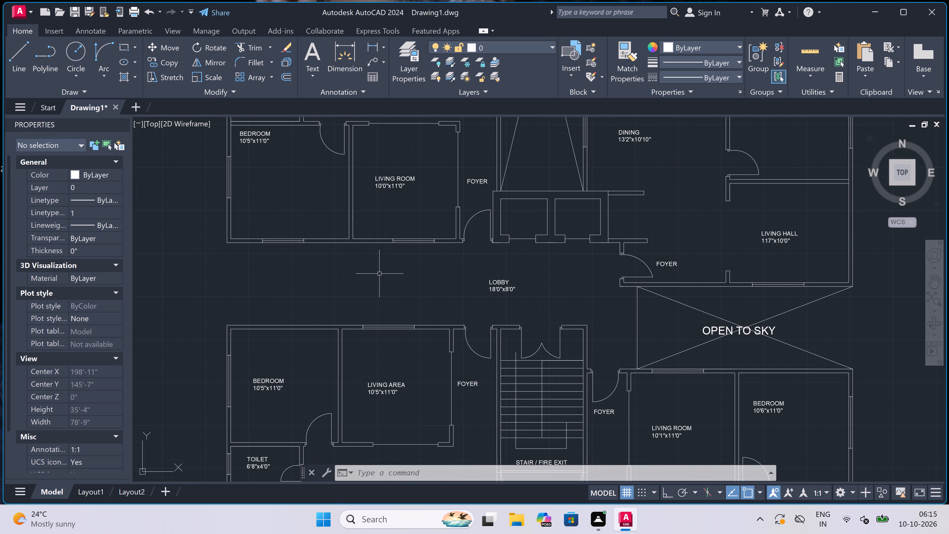
left_click(713, 329)
left_click(174, 59)
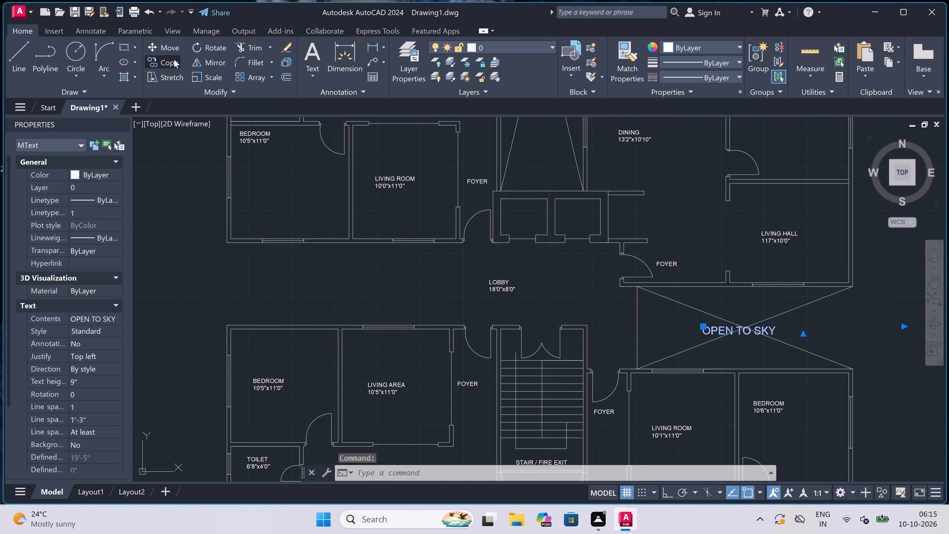
left_click(743, 327)
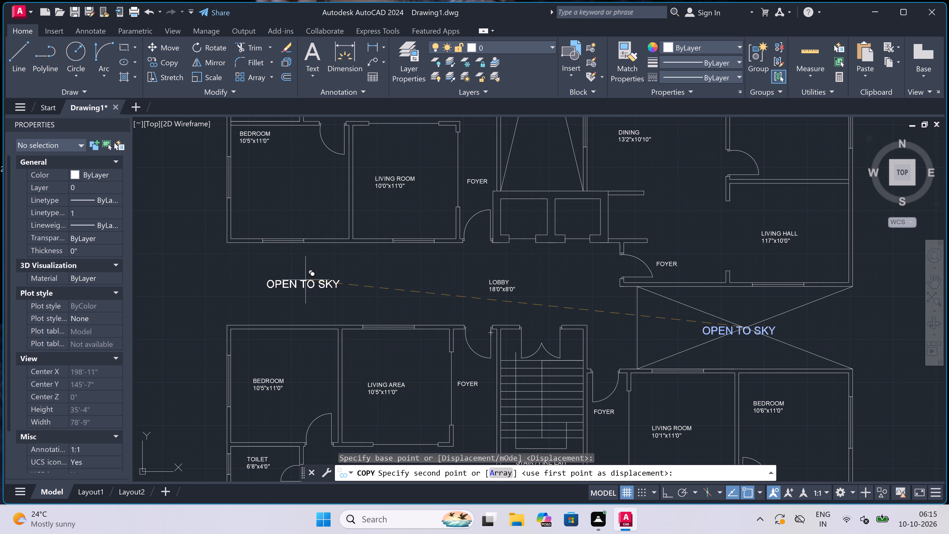
left_click(315, 279)
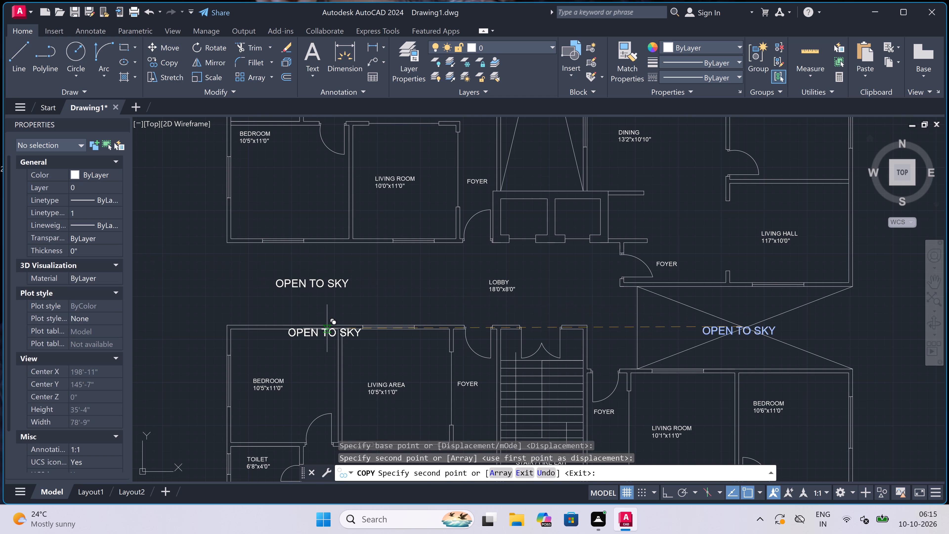
key("Escape")
Draw an 8' line across the western passage beside the lobby, continuing diagonally from its north end to the southwest apartment's northwest corner.
type("l")
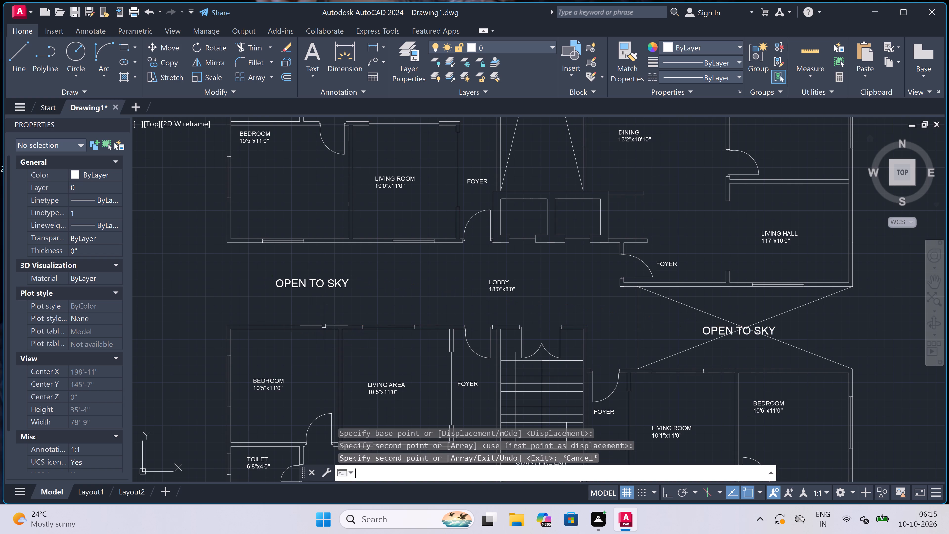
key("space")
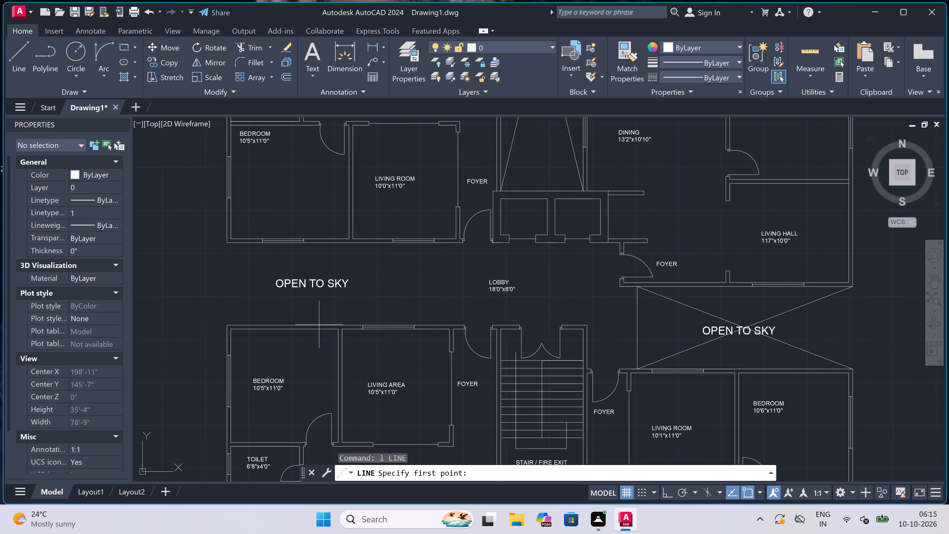
scroll(310, 322, "up", 1)
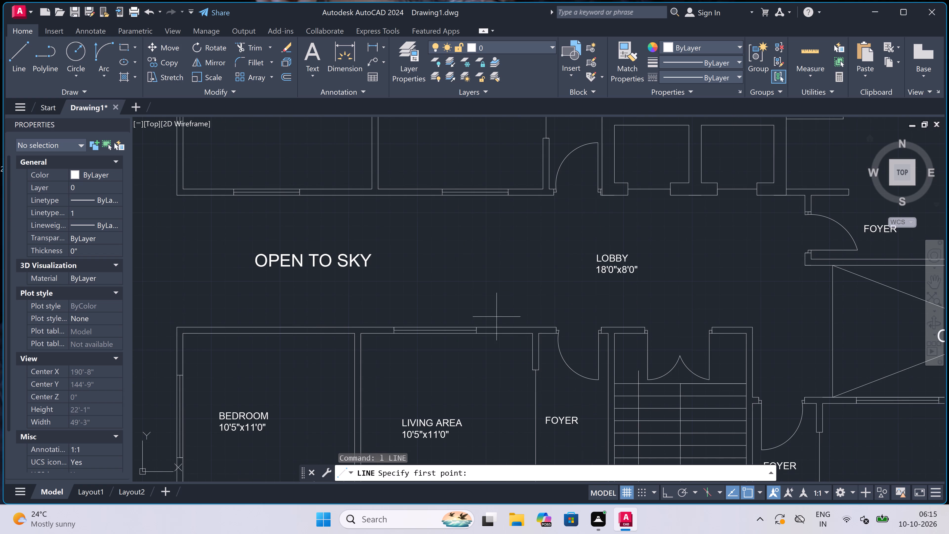
left_click(495, 325)
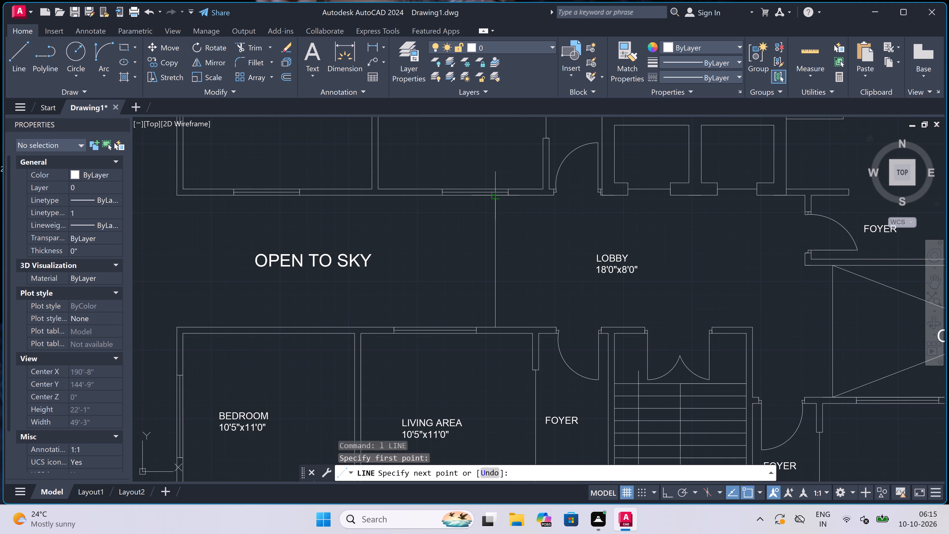
left_click(494, 198)
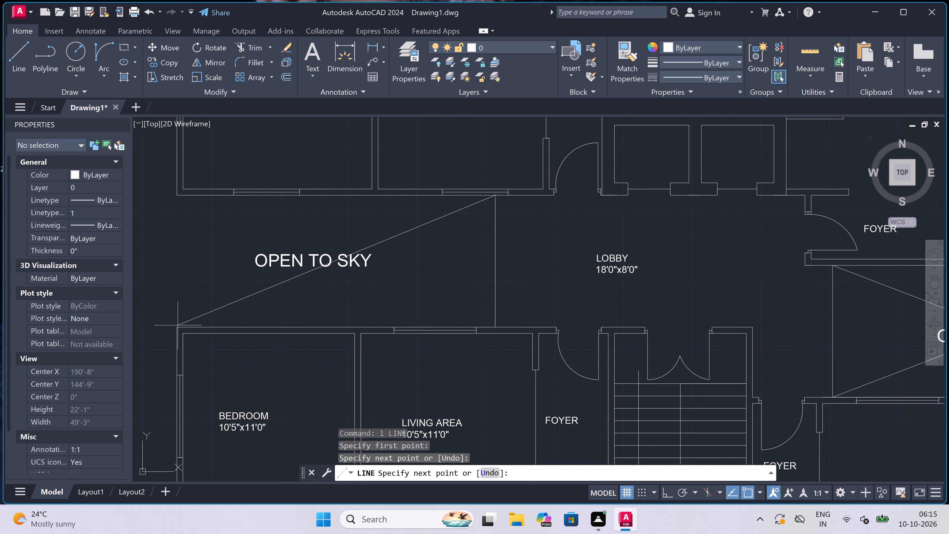
left_click(177, 326)
key("Escape")
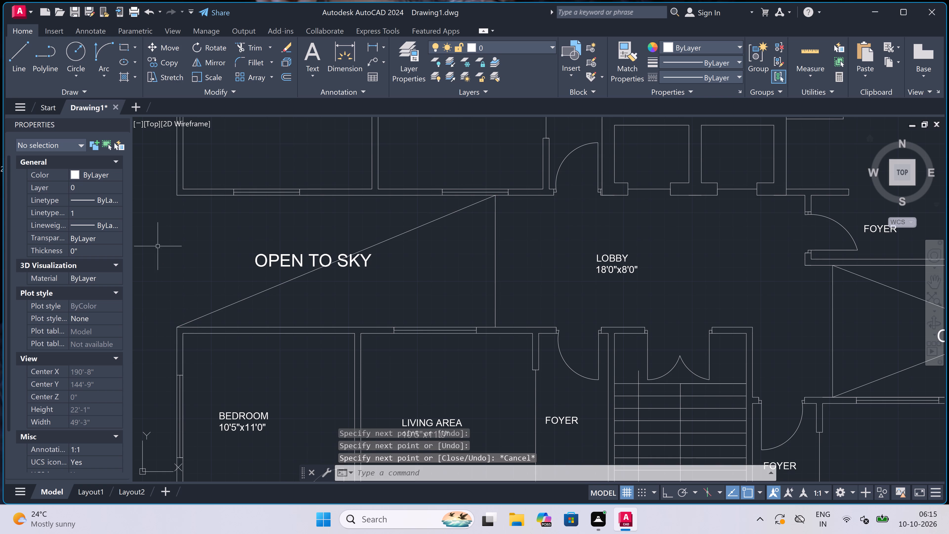
Draw the western passage's crossing diagonal from the northwest apartment's southwest corner to the south end of the line beside the lobby.
key("space")
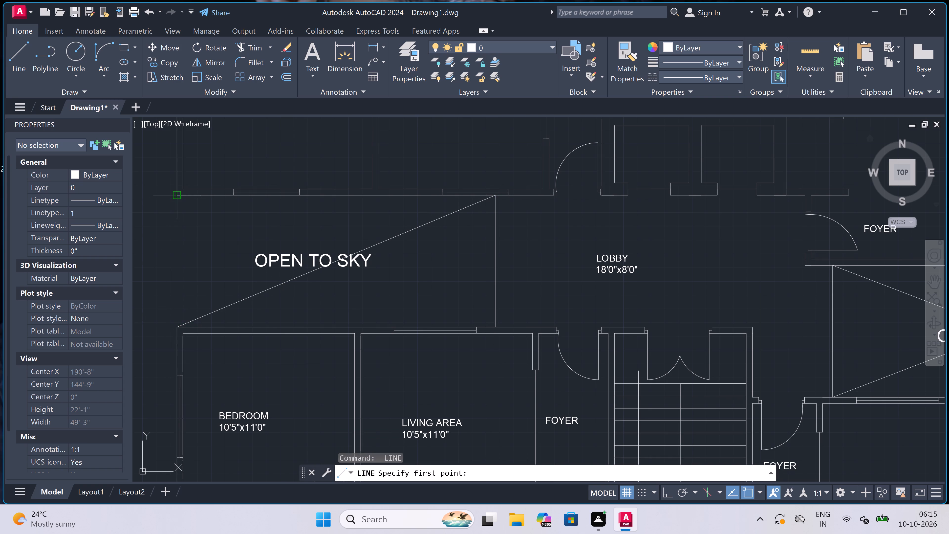
left_click(177, 196)
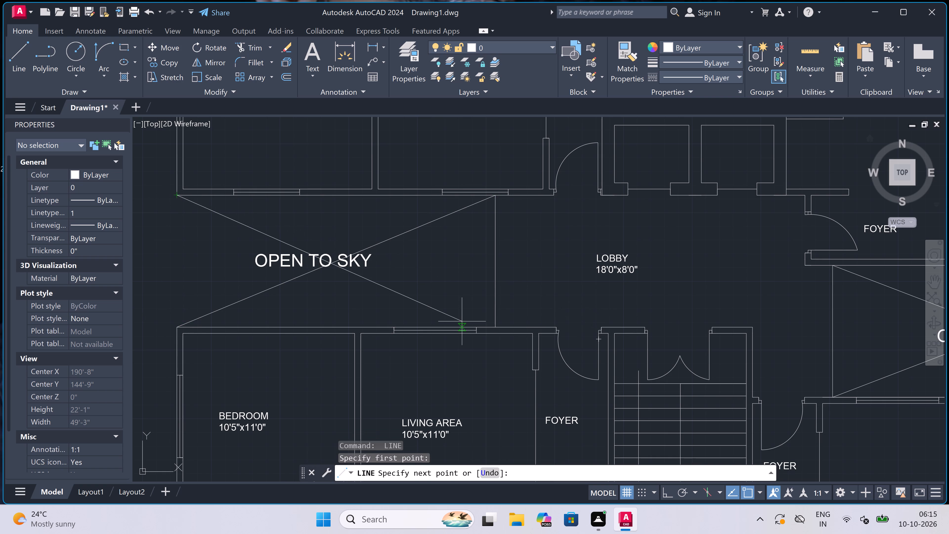
left_click(494, 326)
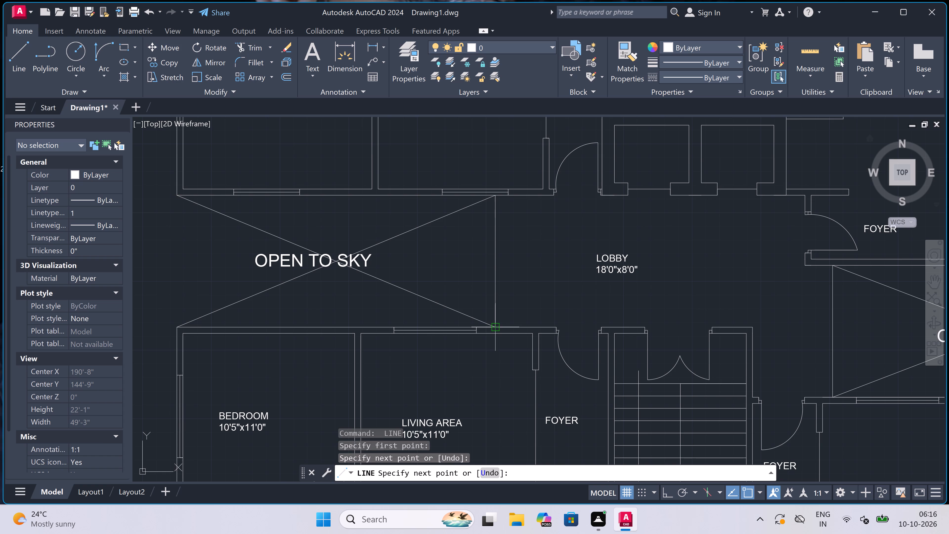
key("Escape")
Erase the two vertical lines that separate the lobby from the western and eastern open-to-sky areas.
scroll(352, 250, "down", 5)
scroll(352, 251, "up", 2)
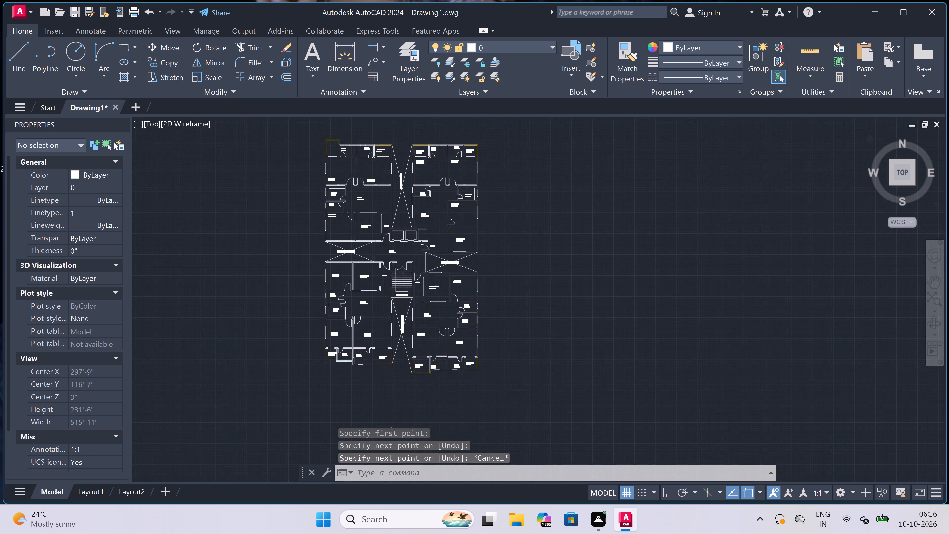
scroll(352, 251, "down", 1)
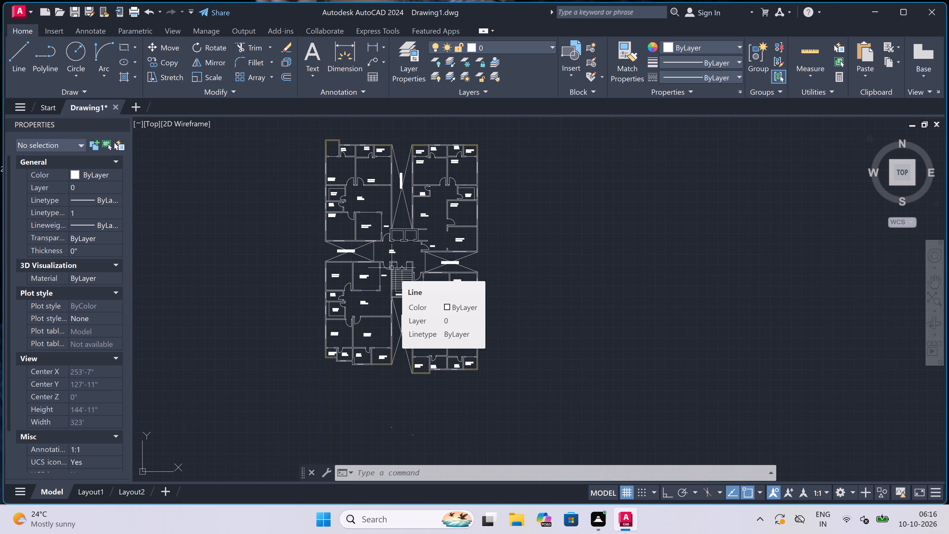
scroll(392, 268, "up", 3)
scroll(382, 234, "down", 1)
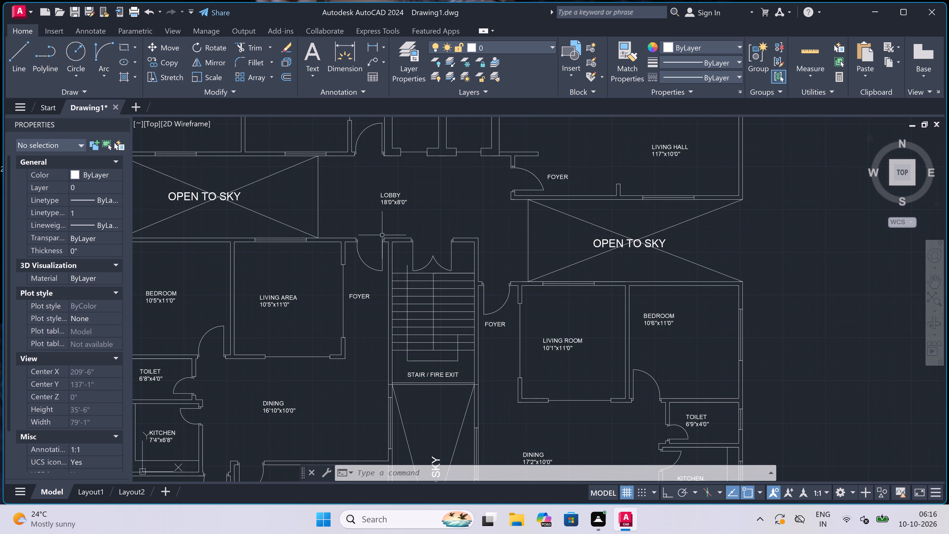
scroll(339, 198, "up", 2)
left_click(388, 190)
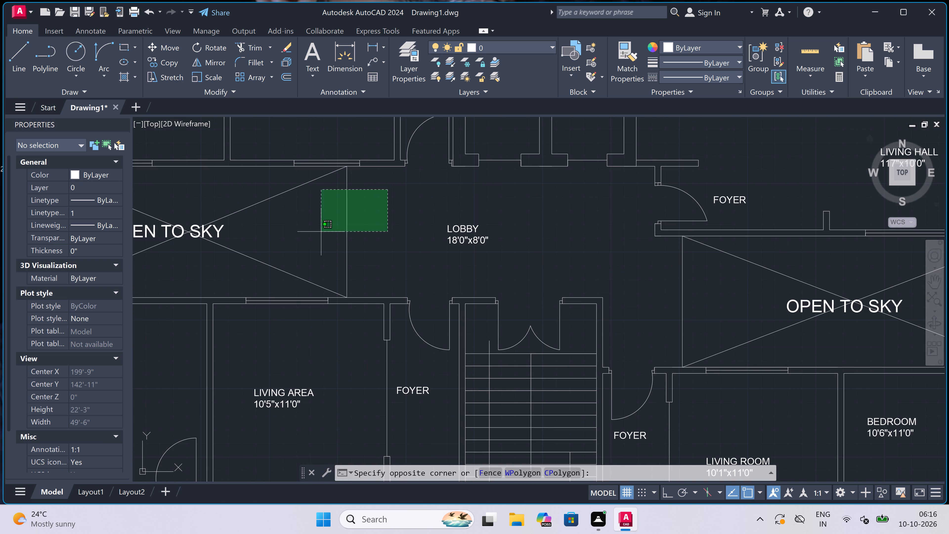
left_click(320, 234)
left_click(707, 275)
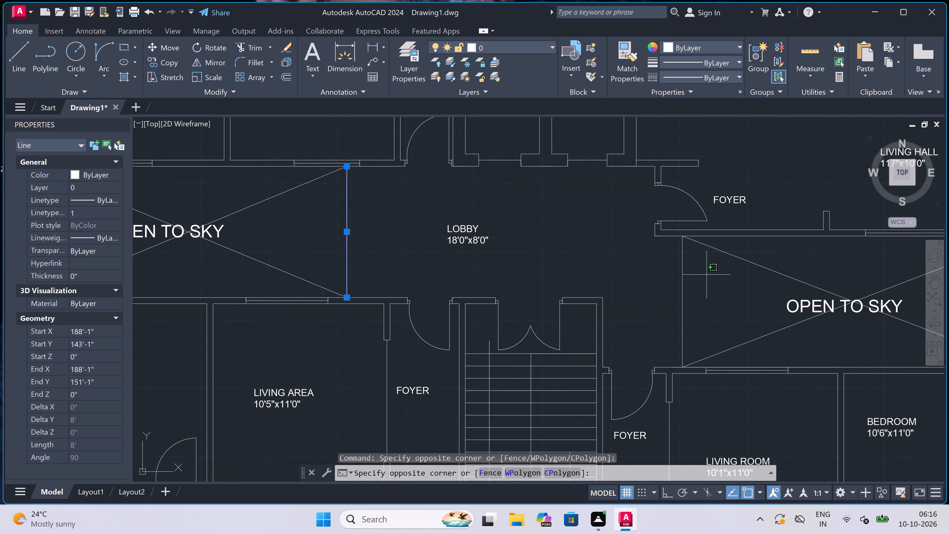
left_click(651, 305)
key("Delete")
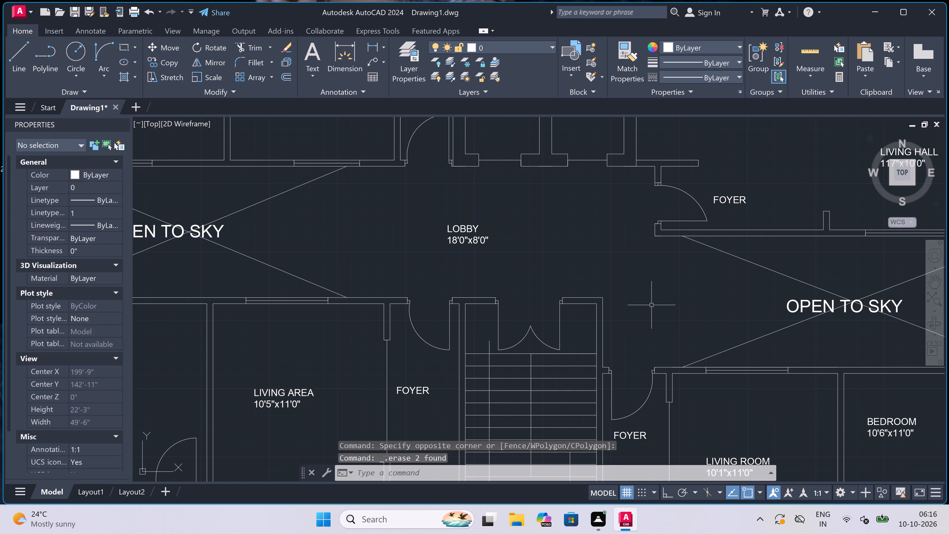
On layer line1 with ortho on, draw a vertical line joining the lobby-side ends of the western passage's diagonals.
left_click(501, 51)
left_click(495, 78)
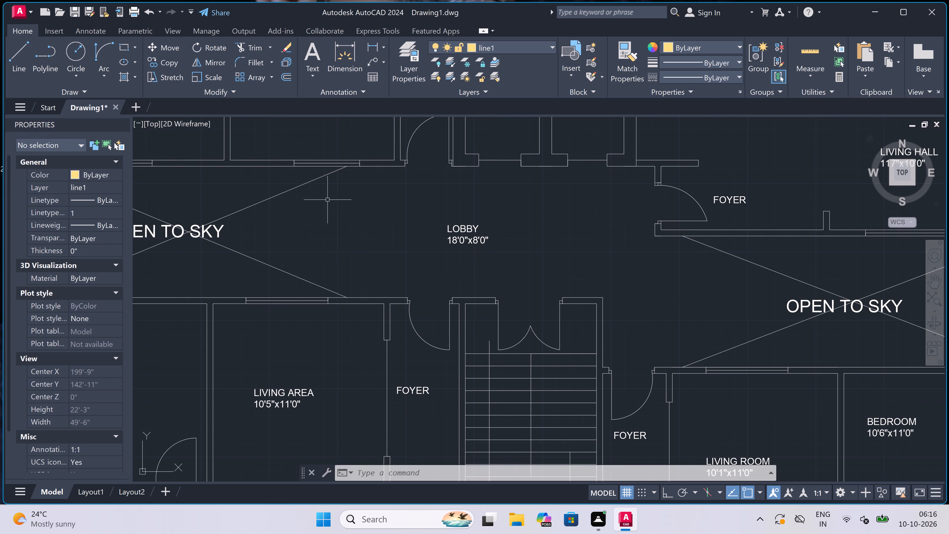
type("l")
key("space")
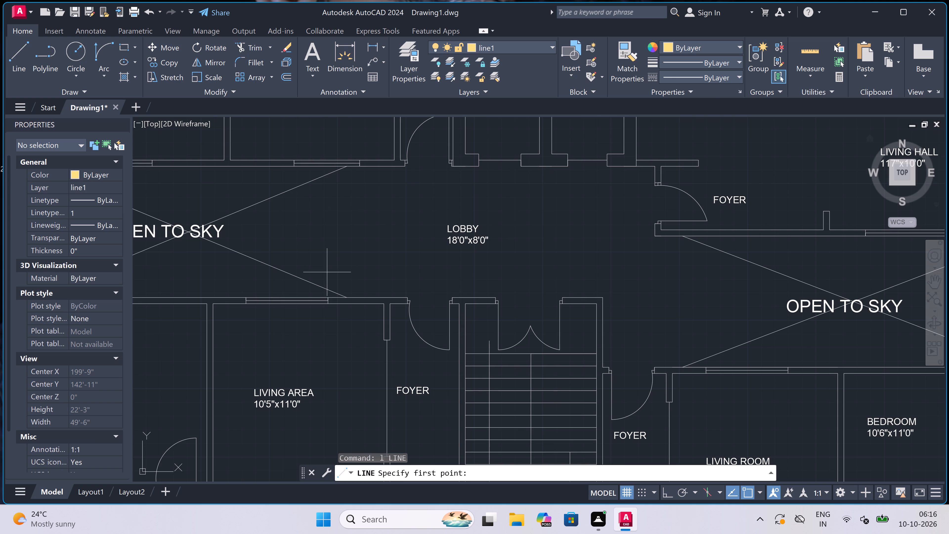
left_click(346, 298)
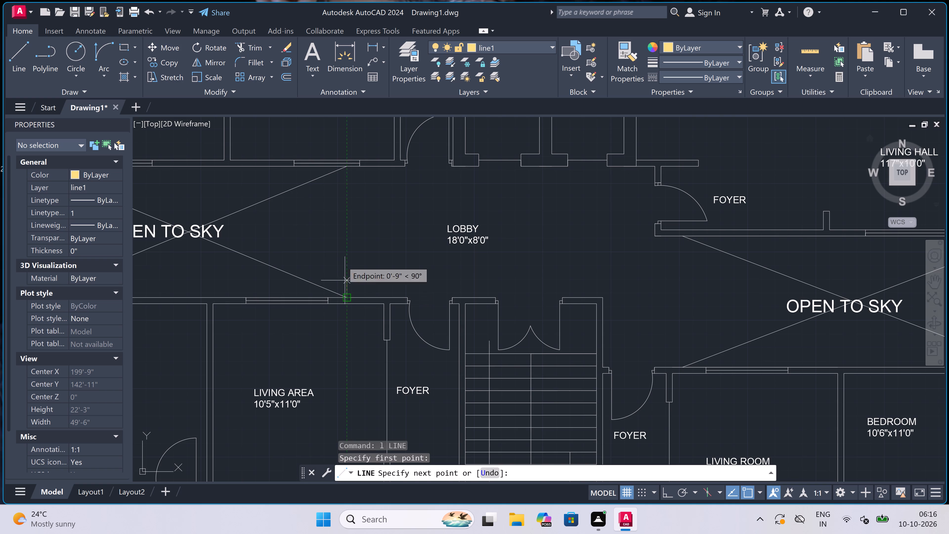
scroll(336, 177, "up", 2)
key("F8")
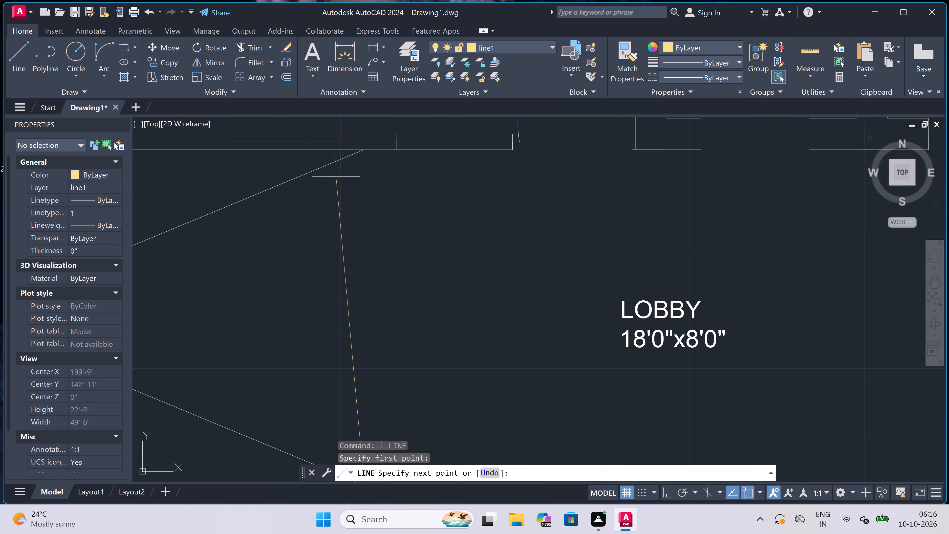
scroll(361, 149, "up", 2)
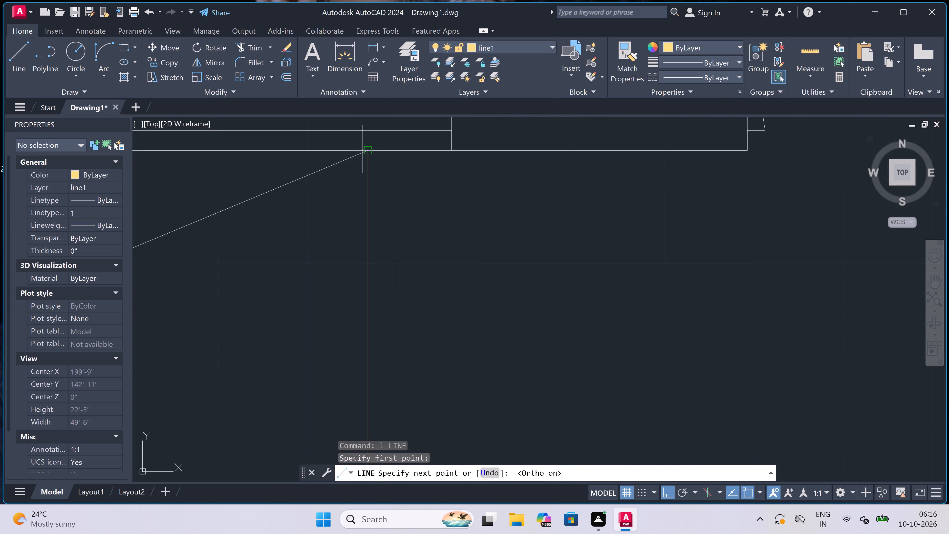
left_click(363, 149)
key("Escape")
scroll(369, 205, "down", 6)
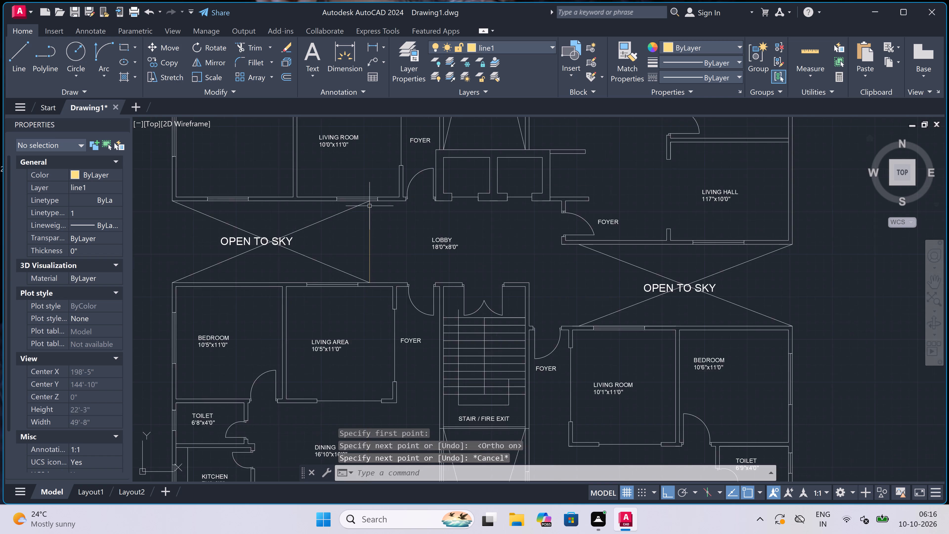
Draw a vertical line on layer line1 joining the lobby-side ends of the eastern passage's diagonals.
scroll(369, 206, "down", 1)
key("space")
scroll(505, 235, "up", 2)
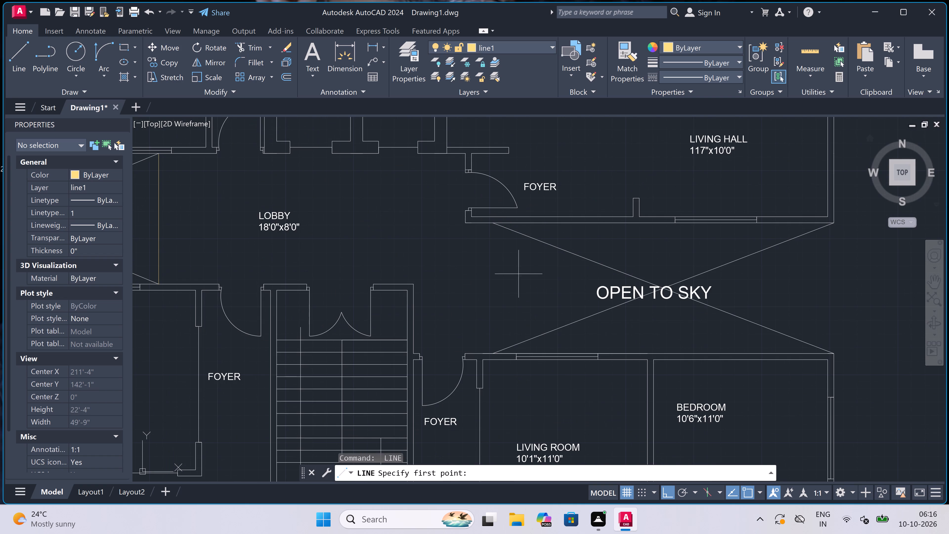
scroll(511, 302, "up", 1)
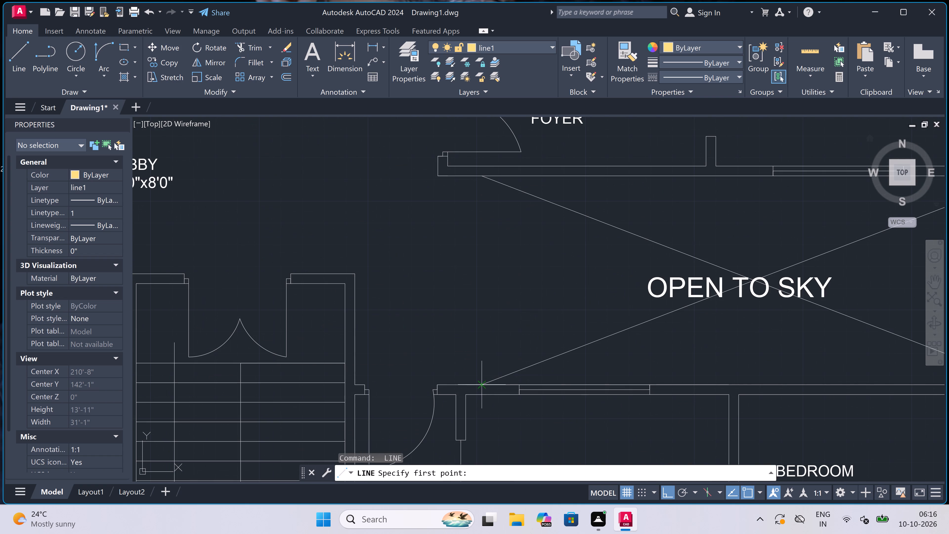
left_click(484, 386)
scroll(487, 174, "up", 1)
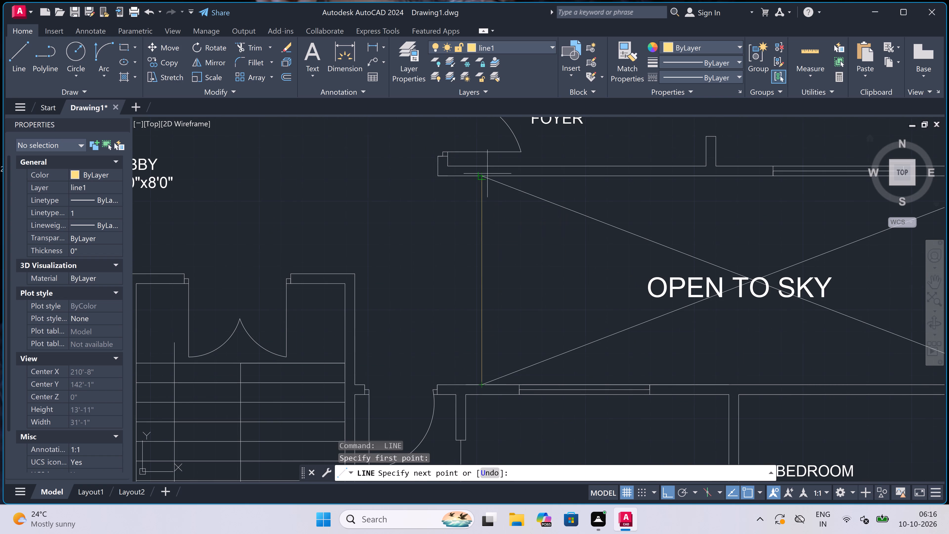
scroll(487, 174, "up", 2)
left_click(465, 184)
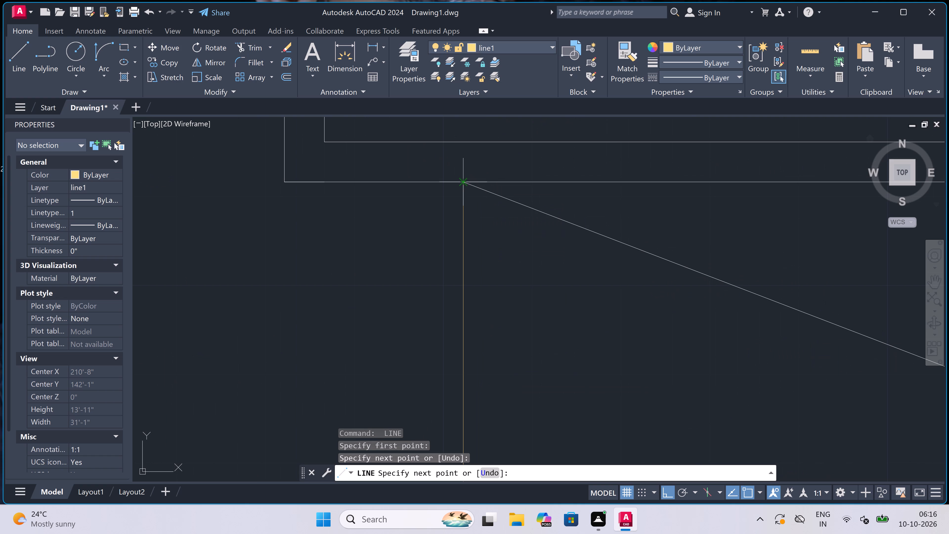
key("Escape")
Erase the vertical centre line running through the treads of the staircase.
scroll(425, 200, "down", 6)
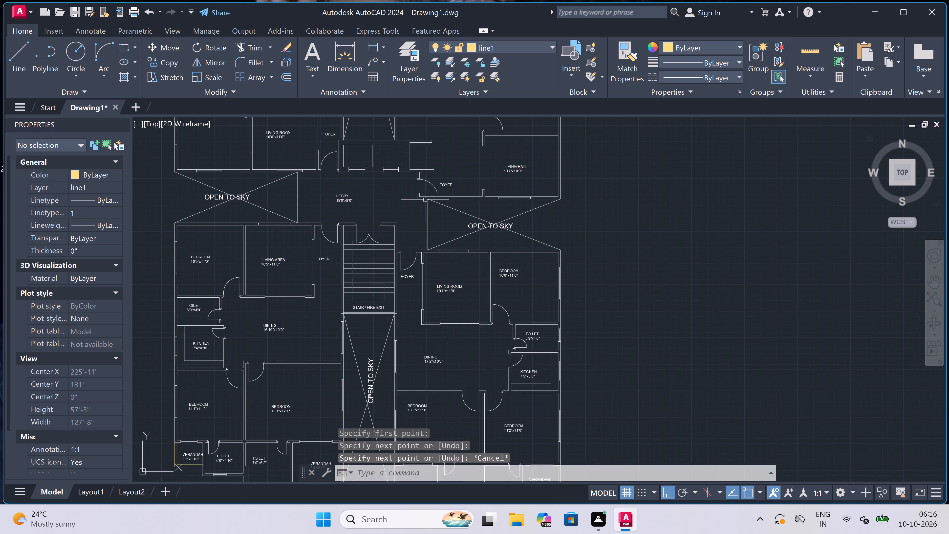
scroll(425, 200, "down", 4)
scroll(423, 178, "up", 3)
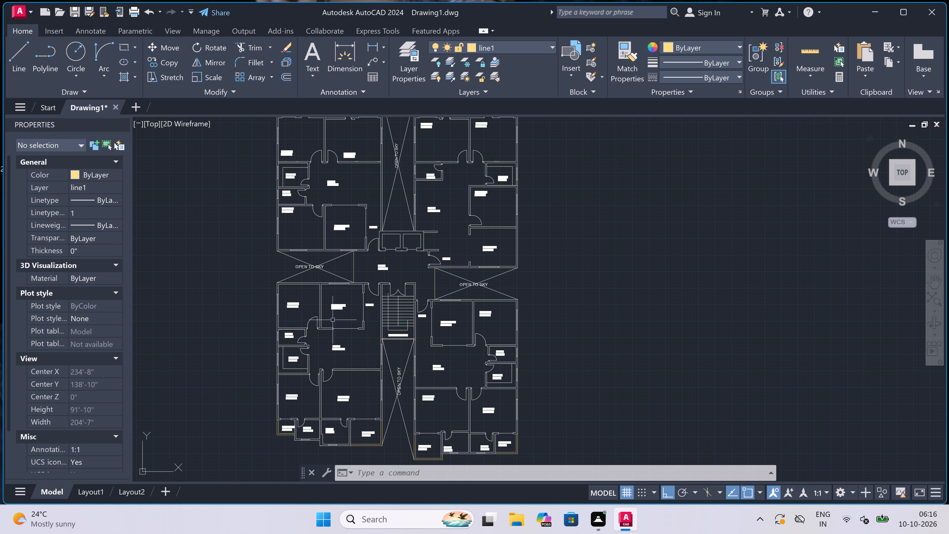
scroll(366, 311, "up", 3)
key("Escape")
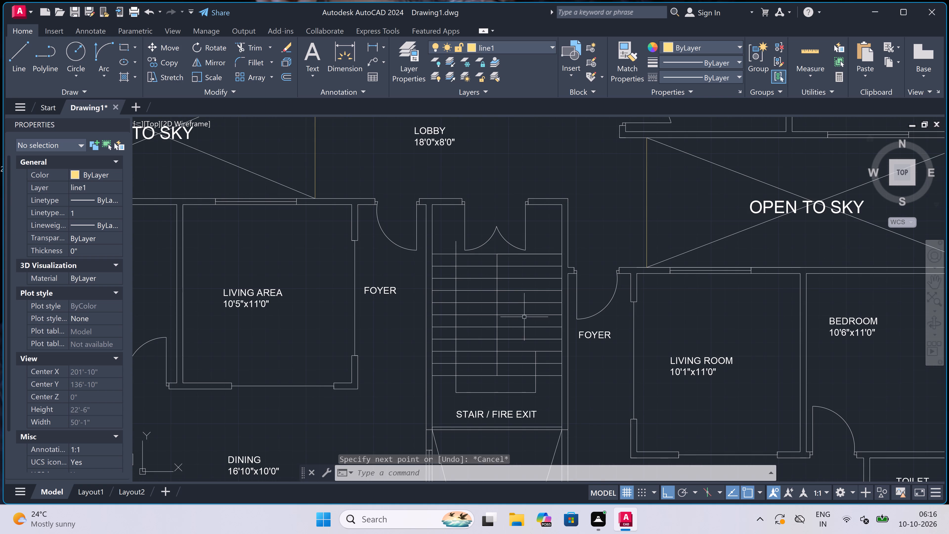
scroll(513, 317, "up", 2)
left_click(485, 258)
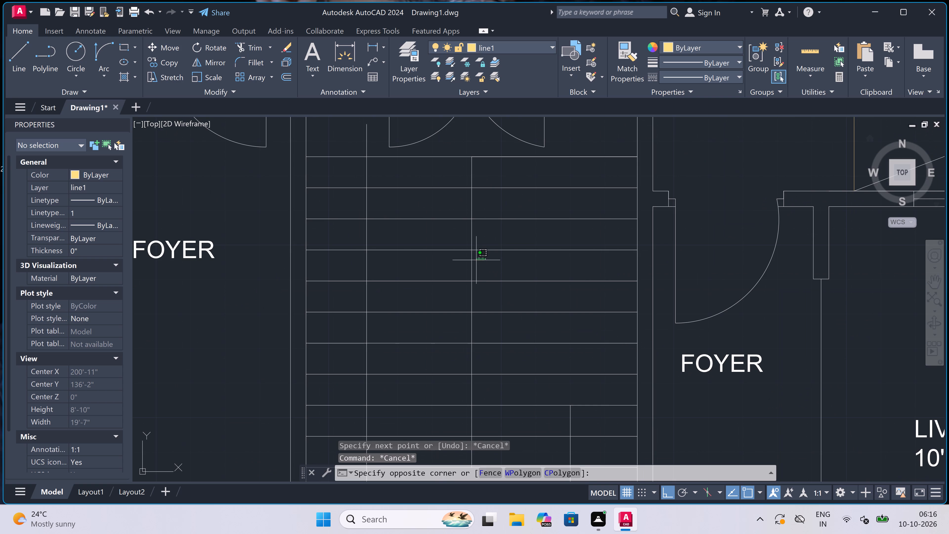
left_click(427, 268)
key("Delete")
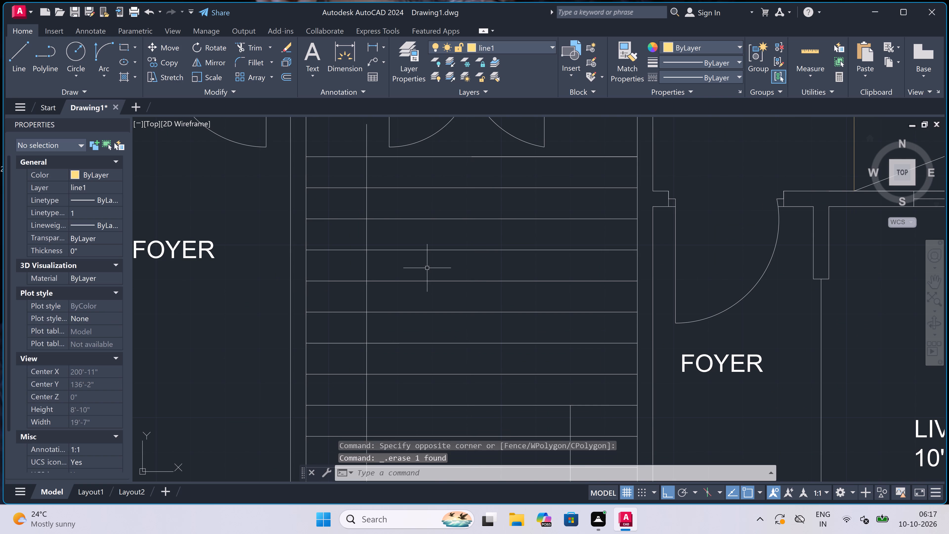
Draw a centre line from the staircase's northernmost to southernmost tread, returning 1" west of it to outline a closed narrow strip.
type("l")
key("space")
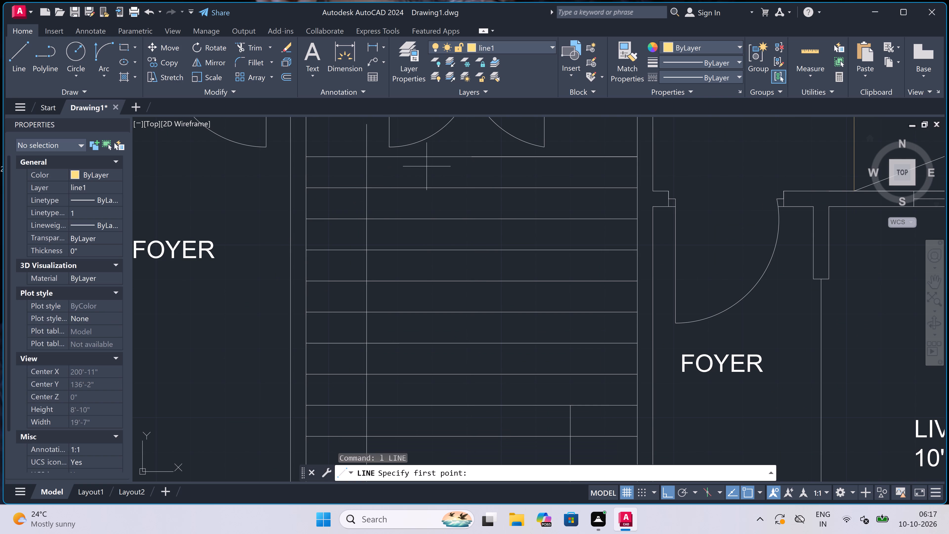
left_click(471, 158)
scroll(471, 158, "down", 1)
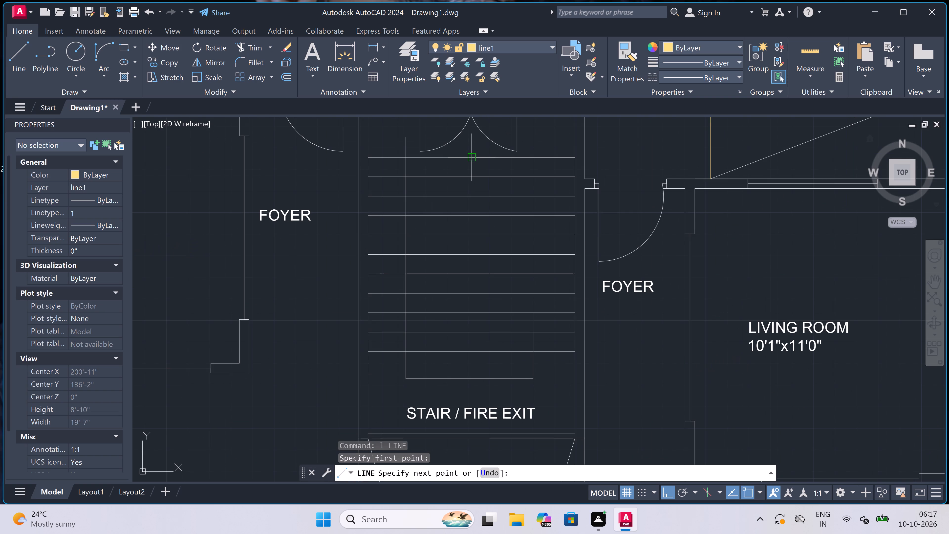
scroll(475, 353, "up", 1)
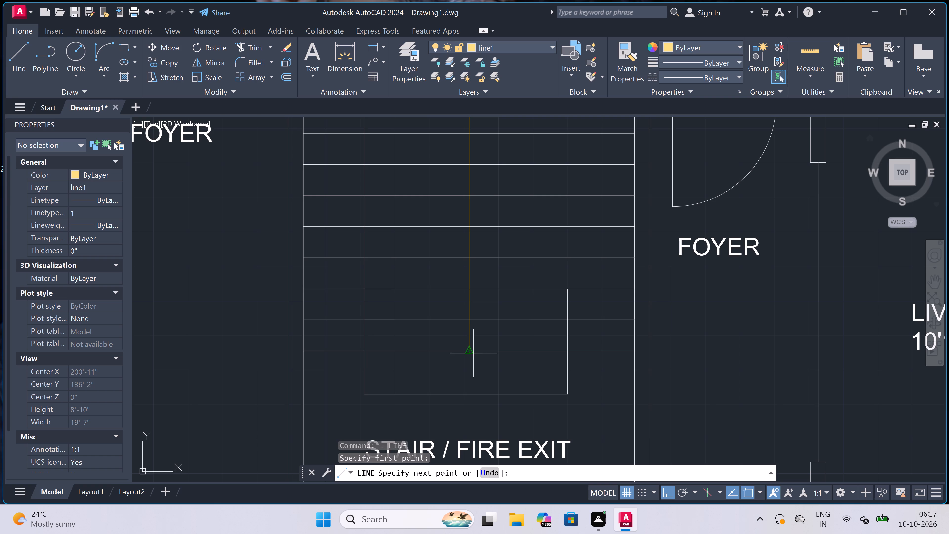
left_click(470, 352)
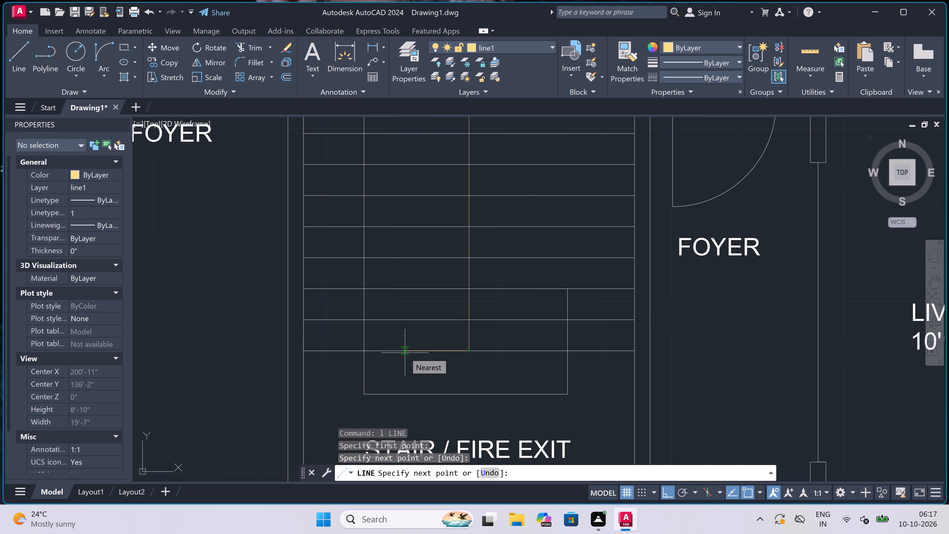
key("1")
key("shift+quotedbl")
key("space")
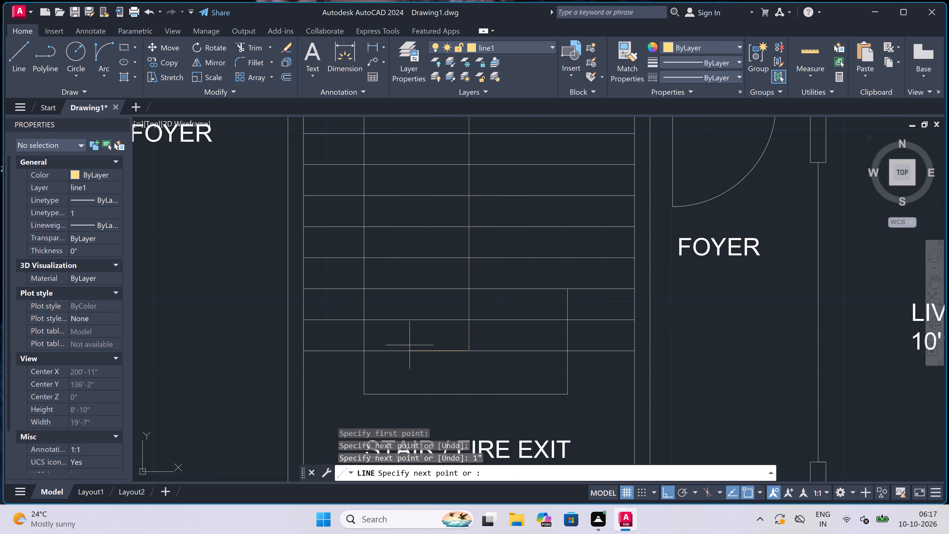
scroll(468, 253, "down", 3)
scroll(463, 211, "up", 4)
scroll(483, 149, "up", 3)
scroll(491, 141, "down", 4)
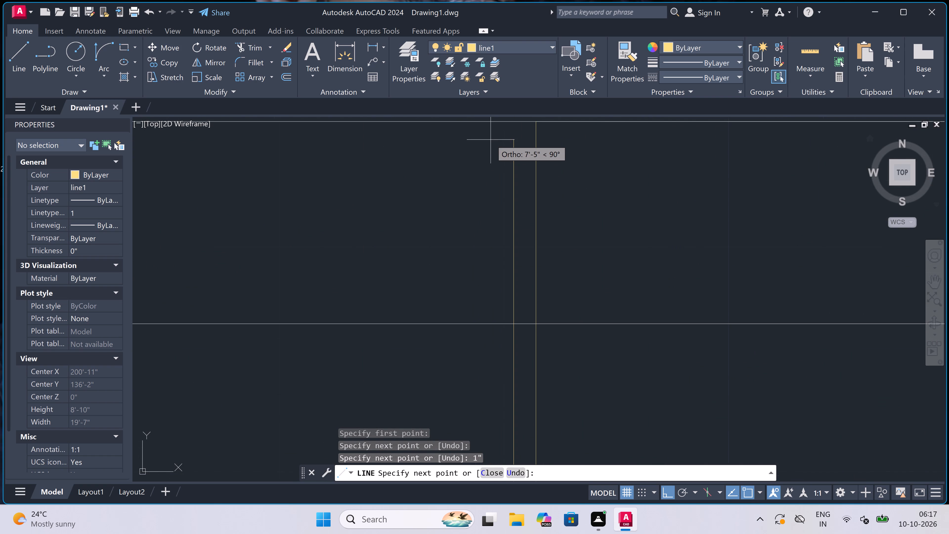
scroll(502, 127, "up", 5)
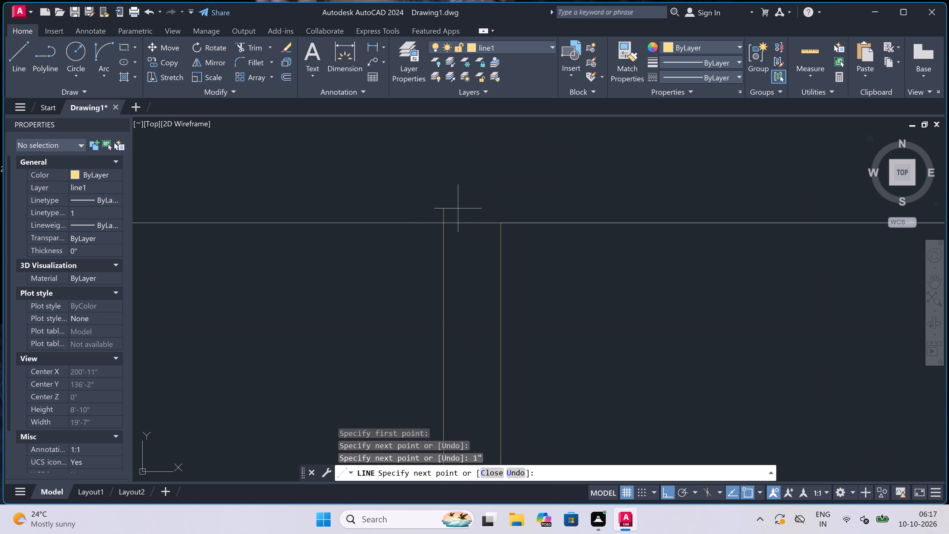
left_click(444, 219)
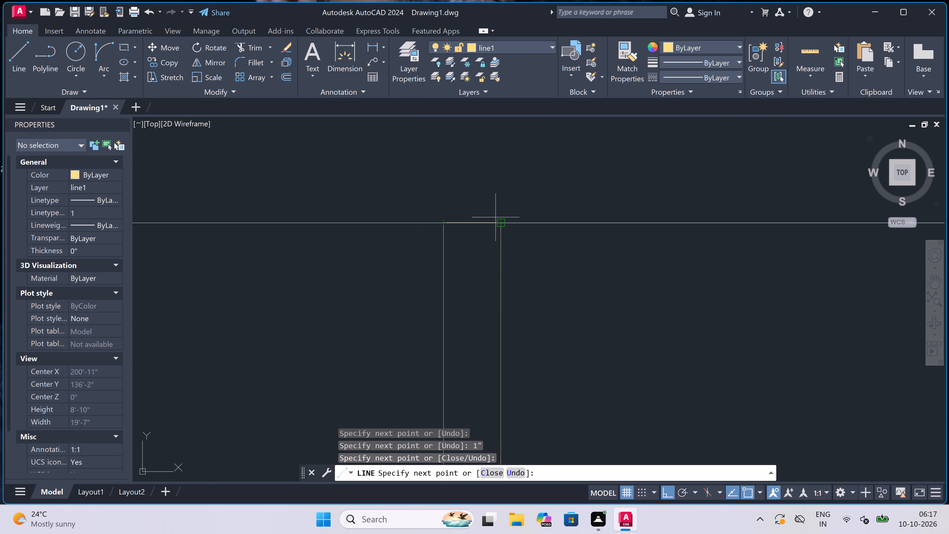
left_click(498, 221)
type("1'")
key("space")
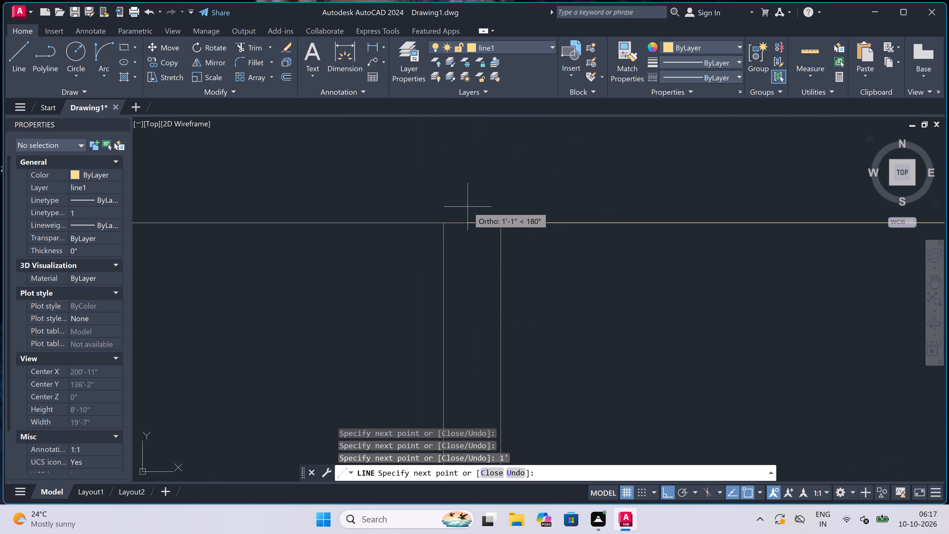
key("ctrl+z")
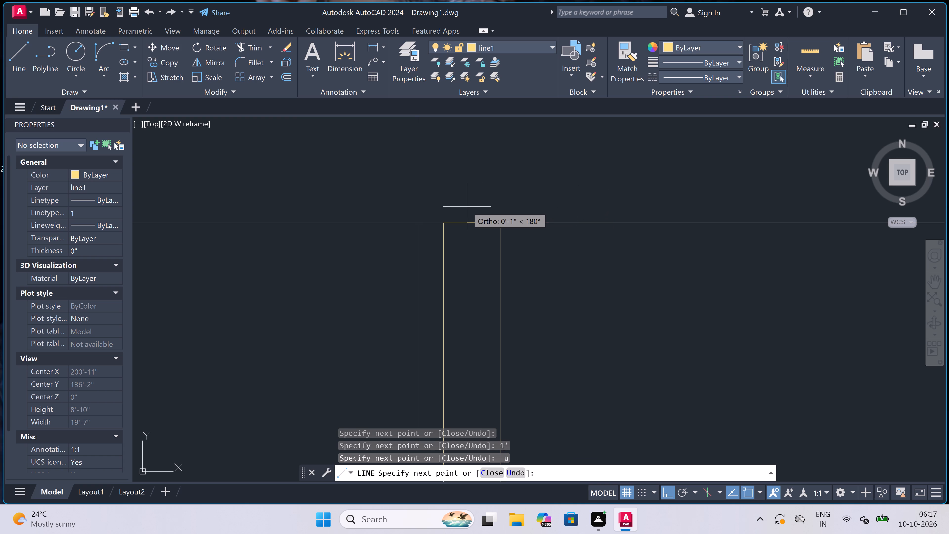
Continue the line 1" east of the stair's centre line, south to the last tread and back to the centre line, closing a matching strip.
type("1\"")
key("space")
scroll(539, 224, "down", 8)
scroll(545, 341, "up", 1)
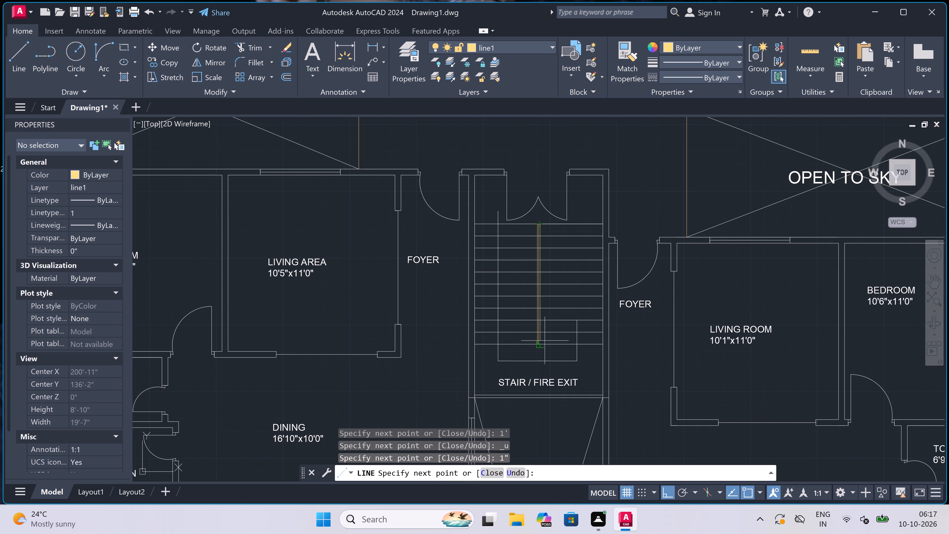
scroll(545, 341, "up", 2)
scroll(530, 367, "up", 4)
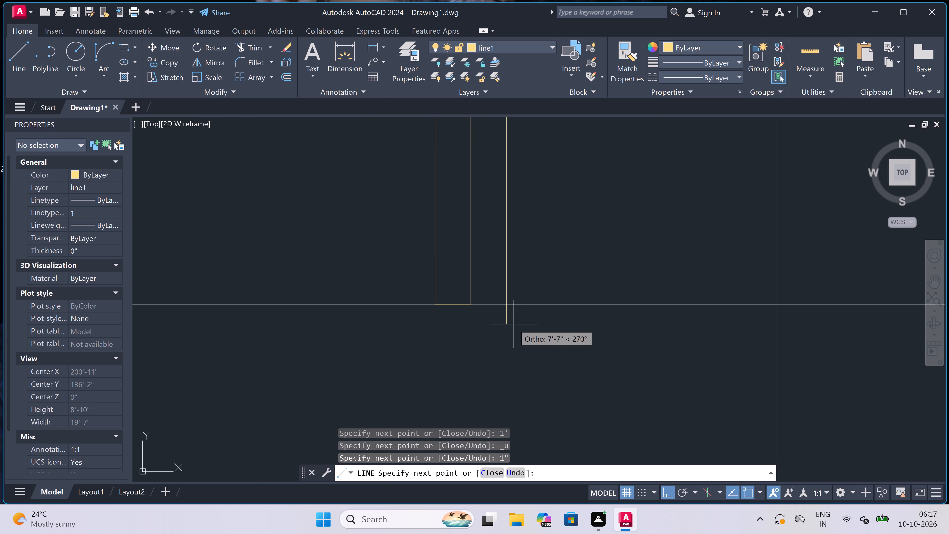
left_click(506, 307)
scroll(506, 304, "up", 2)
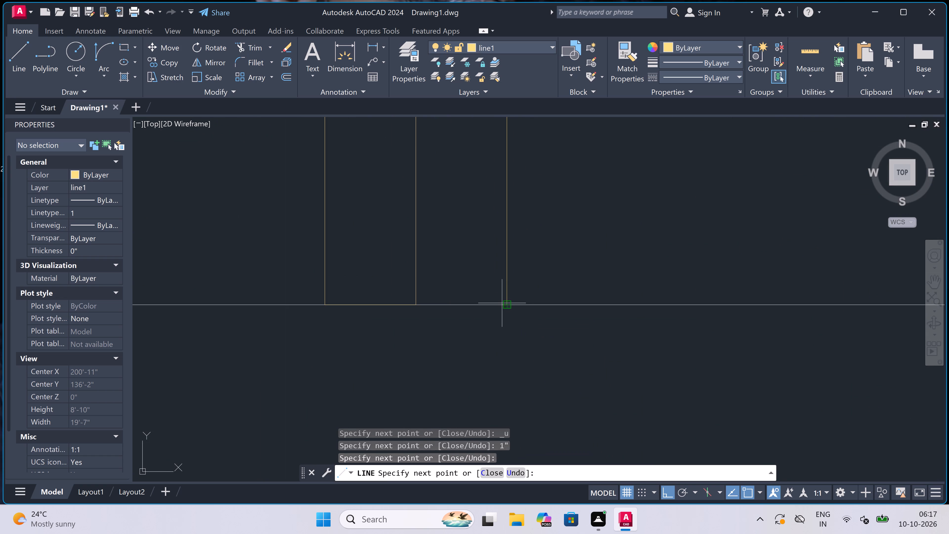
left_click(413, 302)
key("Escape")
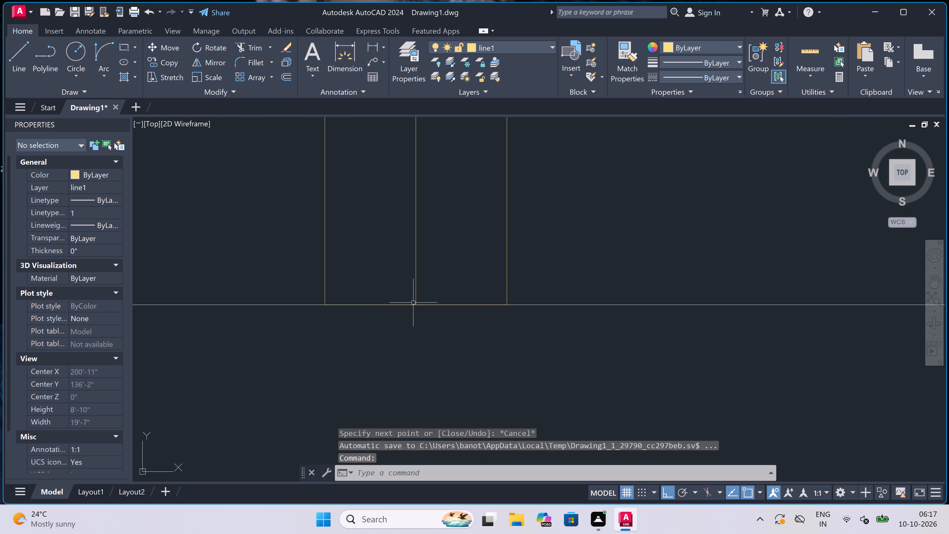
Add the multiline text "UP" in 3" Standard style at the stair entrance, west of the double door, just north of the first tread.
scroll(395, 289, "down", 9)
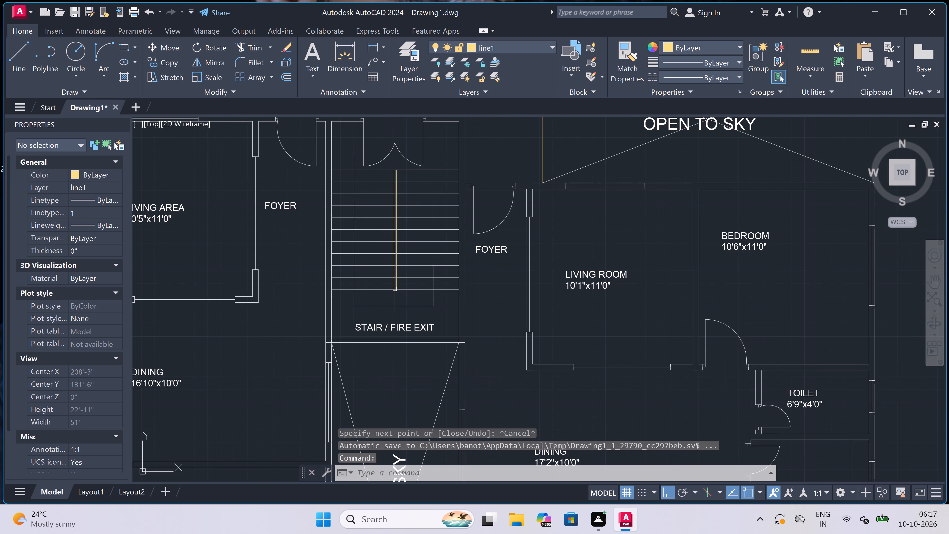
scroll(395, 289, "down", 3)
scroll(385, 269, "up", 3)
scroll(384, 244, "up", 1)
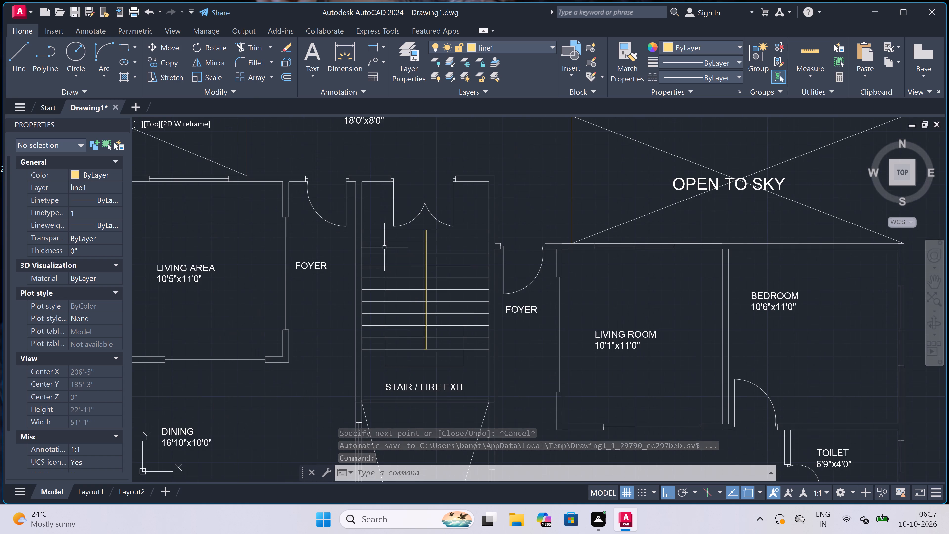
scroll(379, 154, "up", 3)
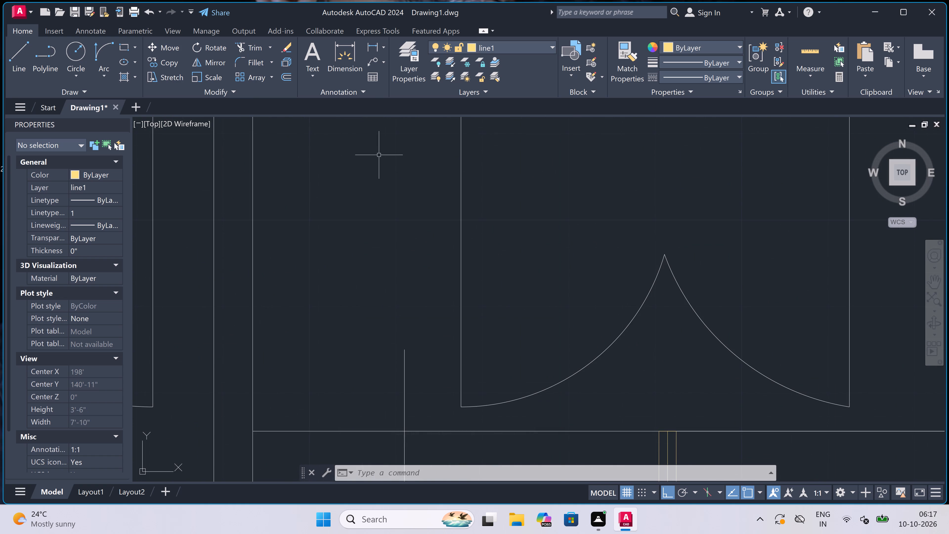
type("mt")
key("space")
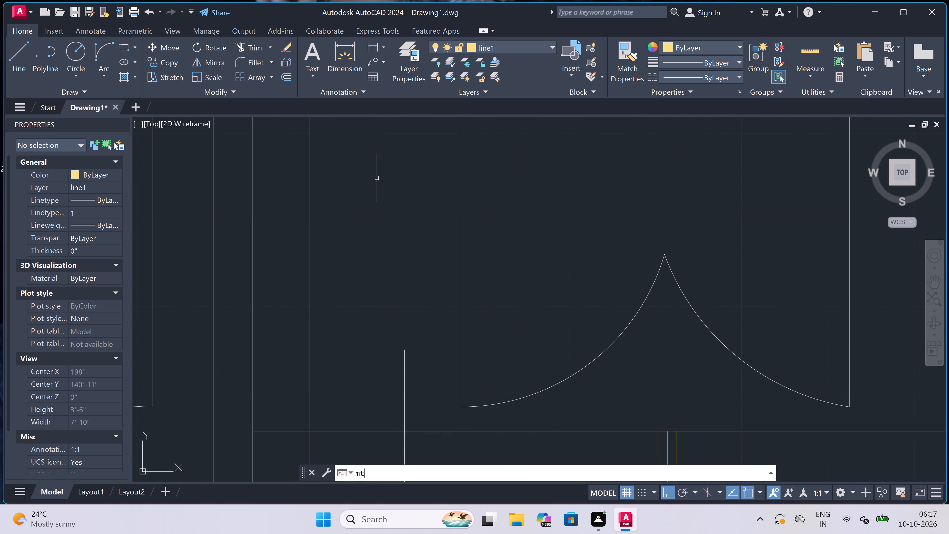
left_click(280, 271)
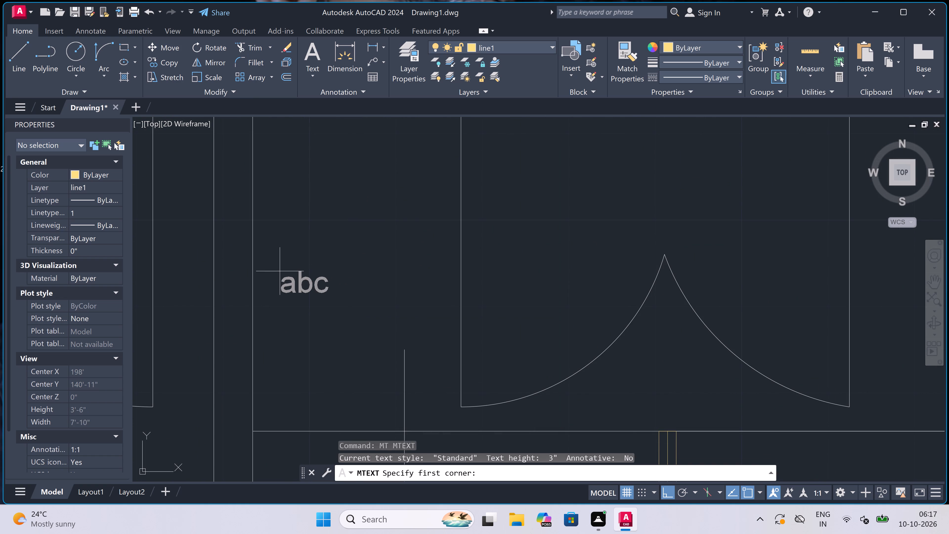
left_click(572, 285)
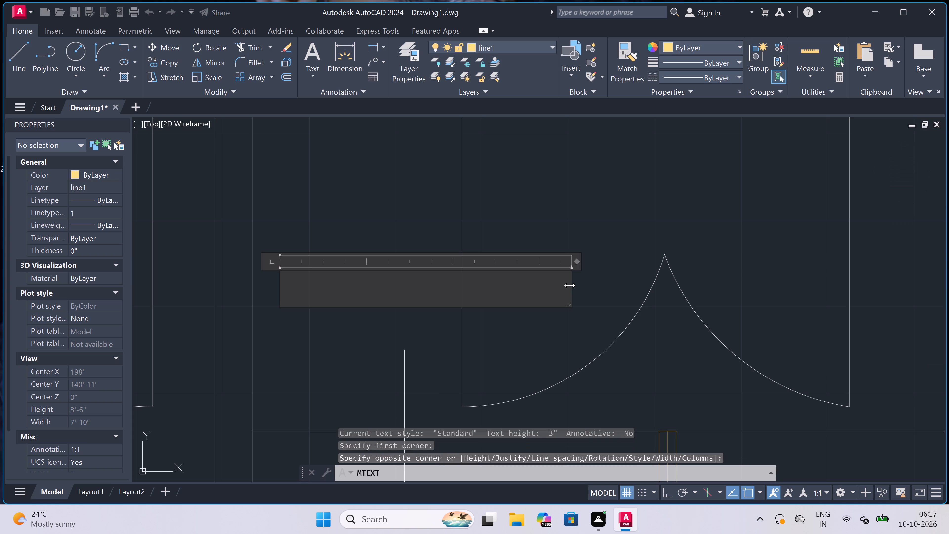
type("UP")
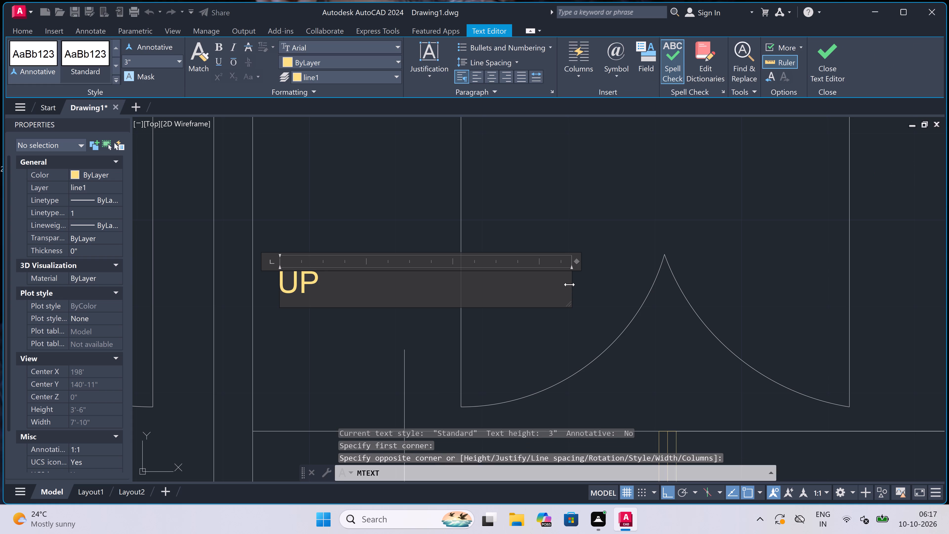
key("BackSpace")
key("BackSpace")
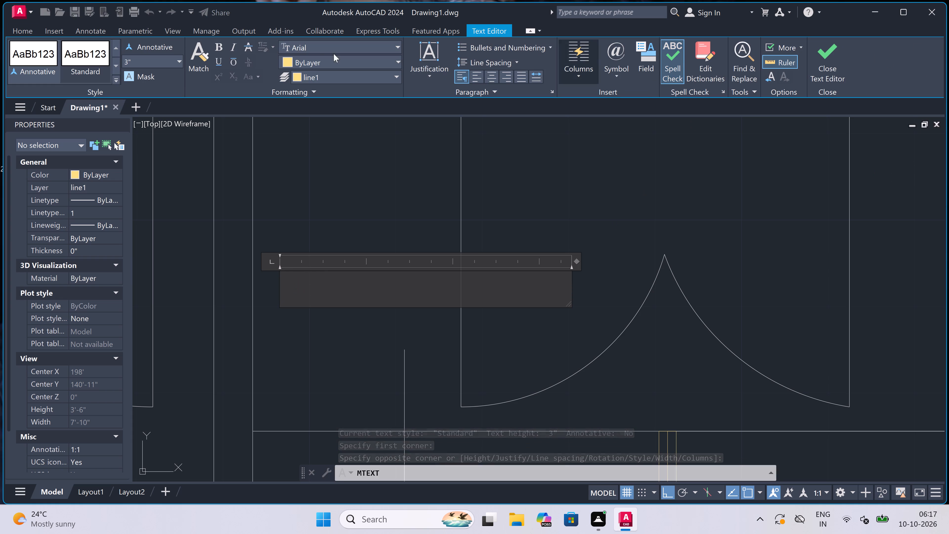
type("UP")
left_click(318, 306)
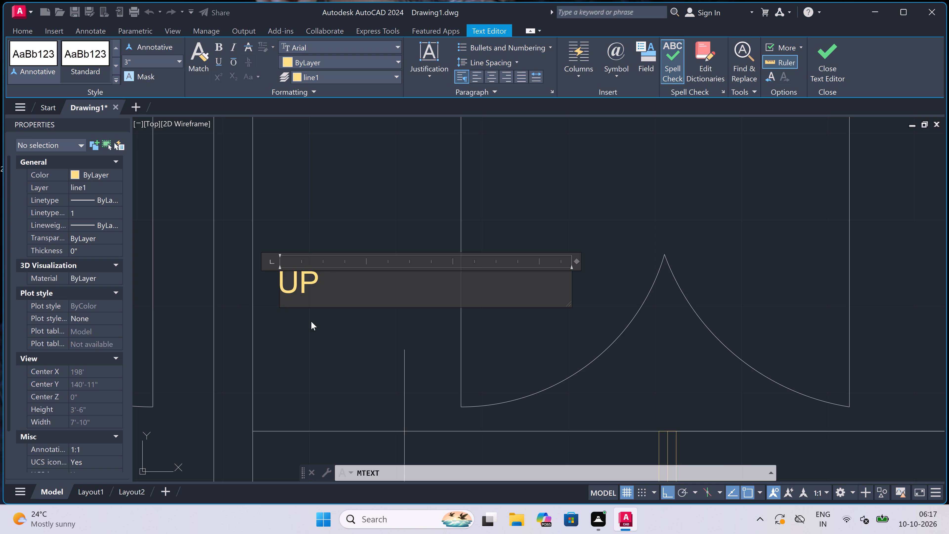
left_click(307, 336)
Change the colour of the "UP" stair label to ByBlock.
left_click(304, 270)
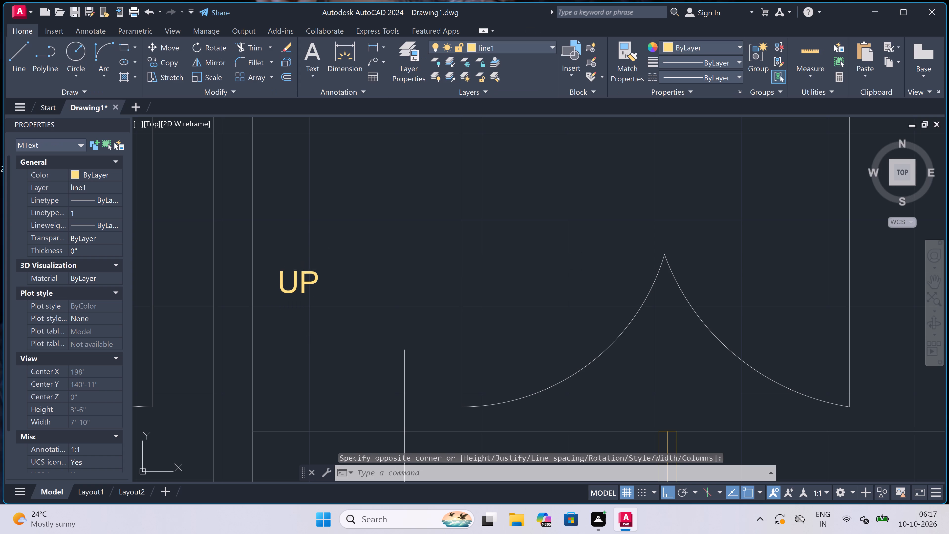
left_click(702, 44)
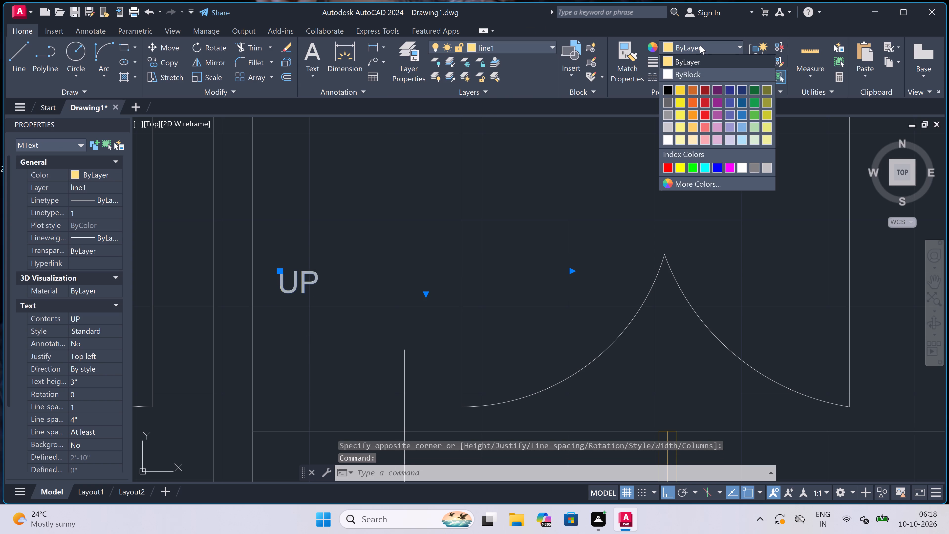
left_click(677, 74)
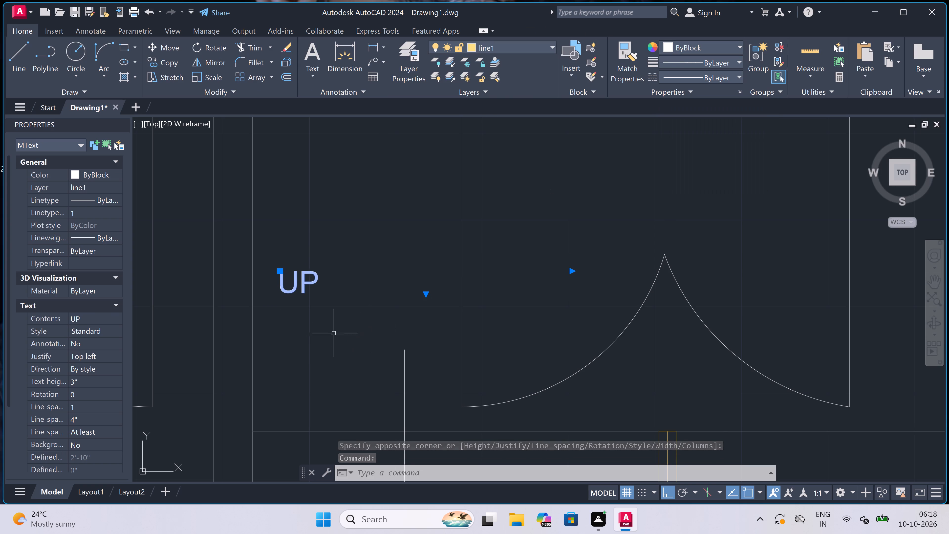
Move the "UP" label straight east so it sits just north of the vertical line's end at the stair entrance.
key("Escape")
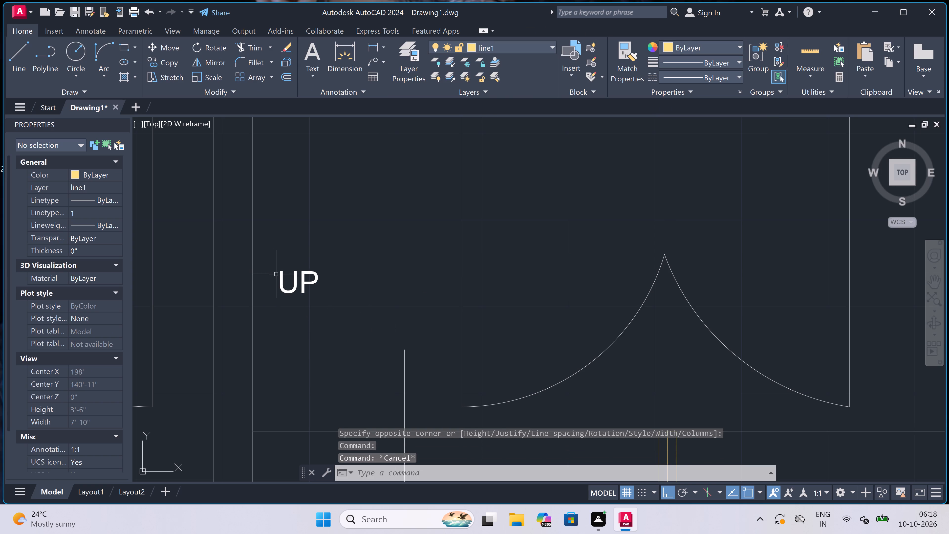
left_click(284, 280)
left_click(280, 266)
left_click(309, 291)
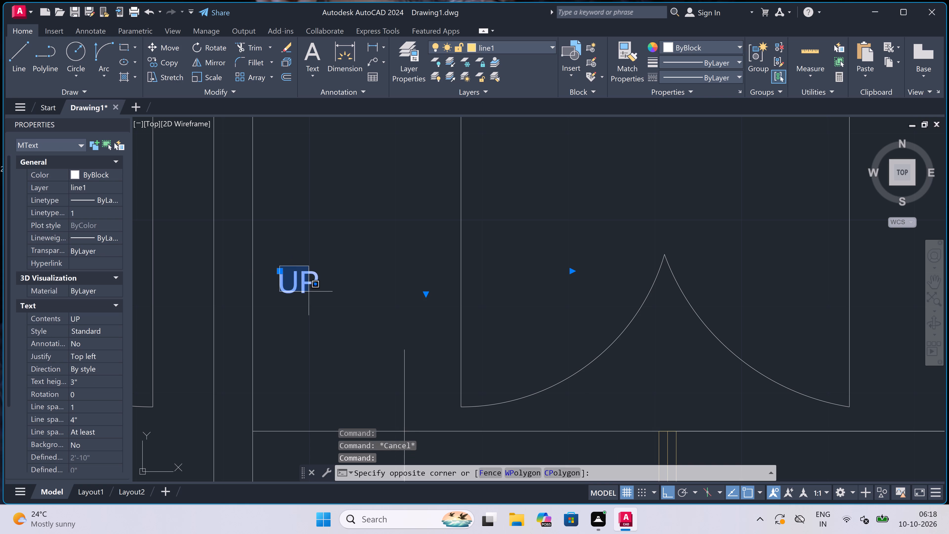
left_click(280, 270)
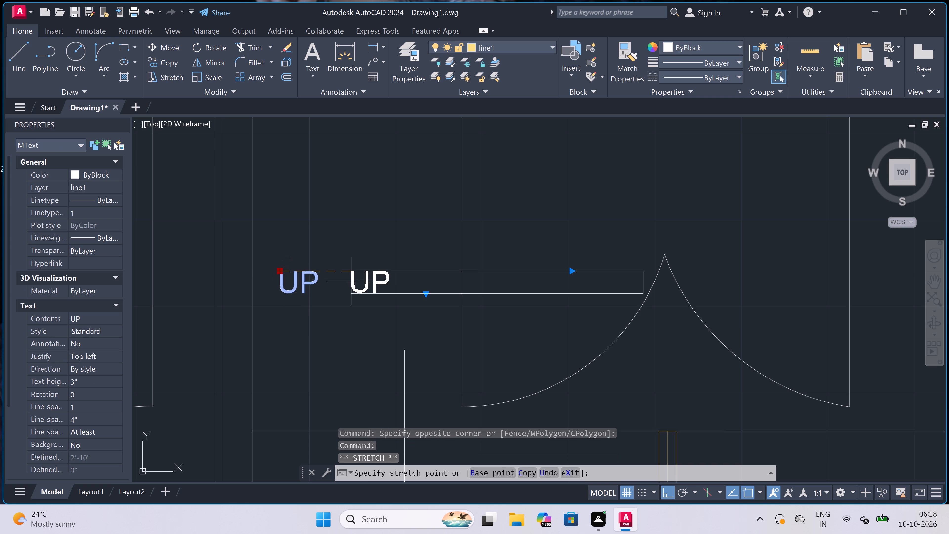
left_click(353, 291)
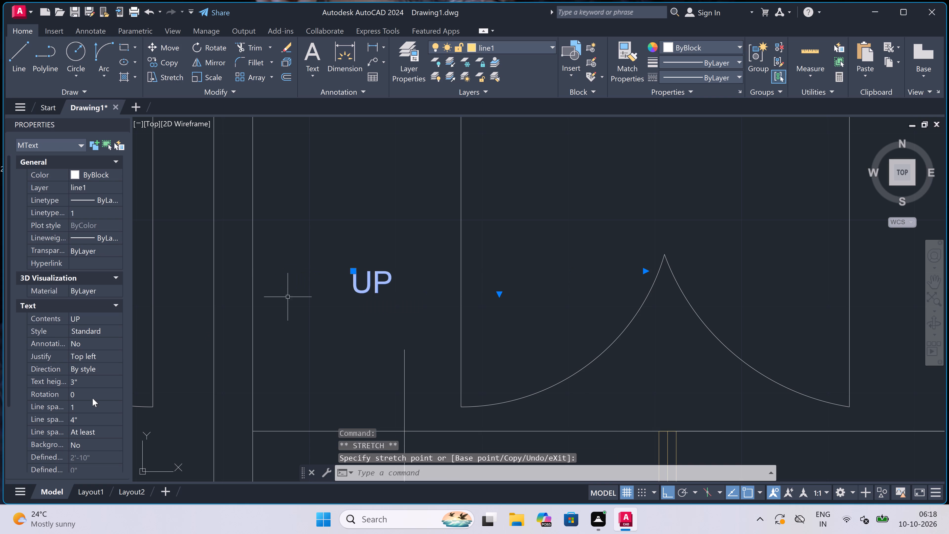
Set the "UP" label's text height to 6".
left_click(111, 377)
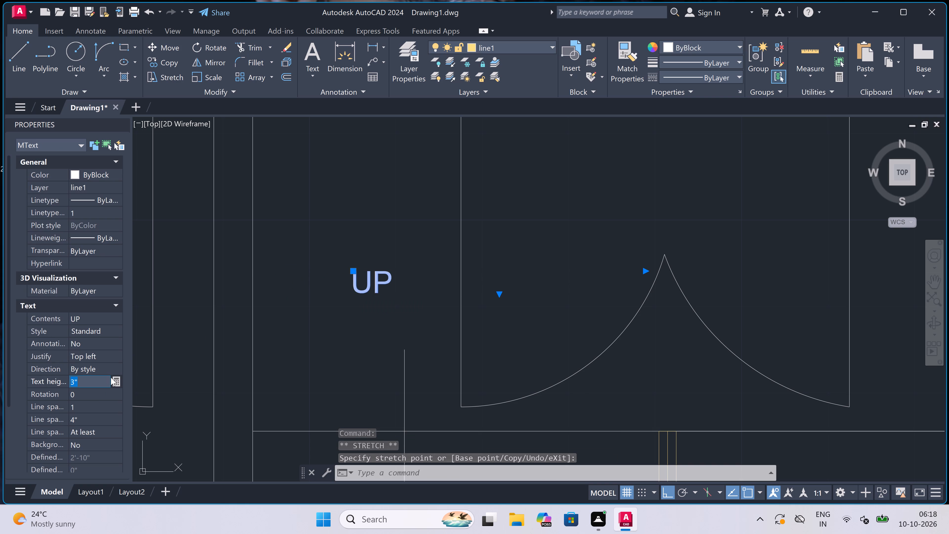
key("BackSpace")
key("6")
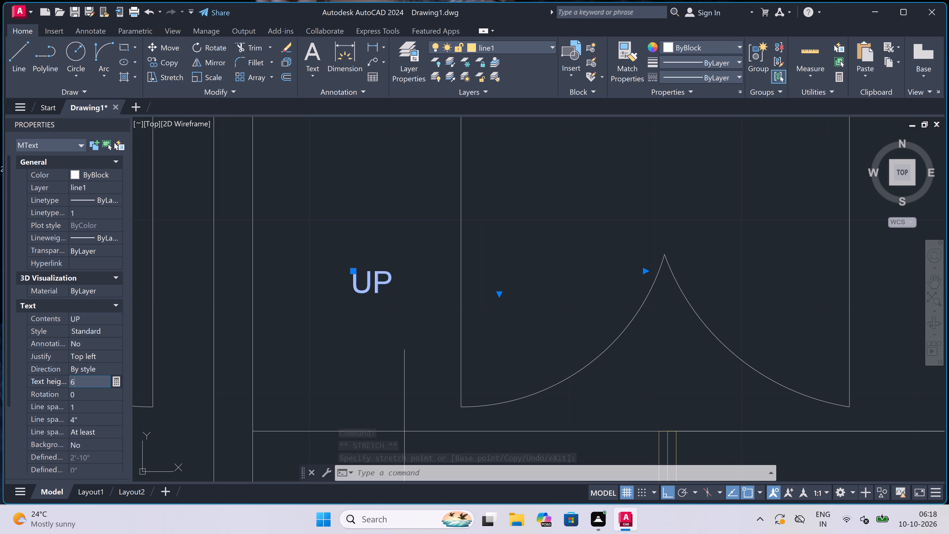
key("shift+quotedbl")
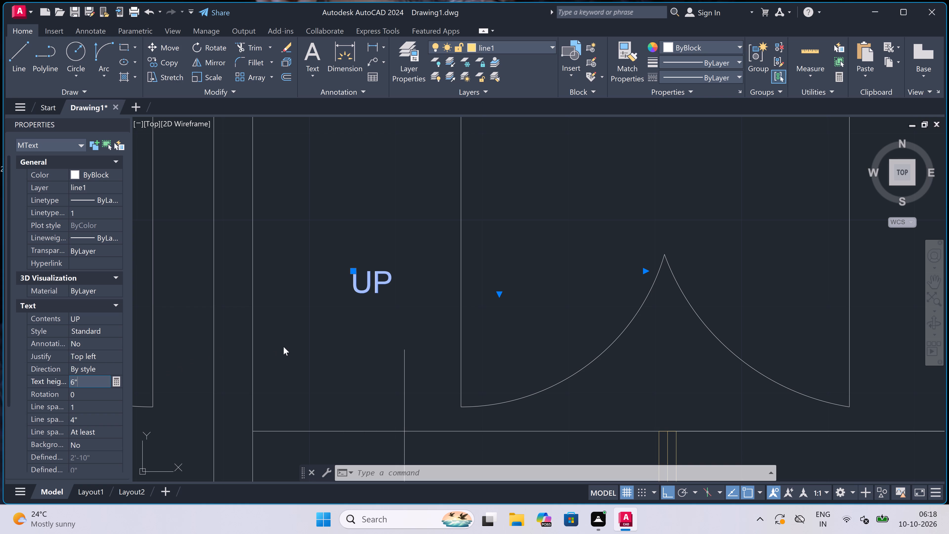
left_click(283, 346)
key("Escape")
key("Escape")
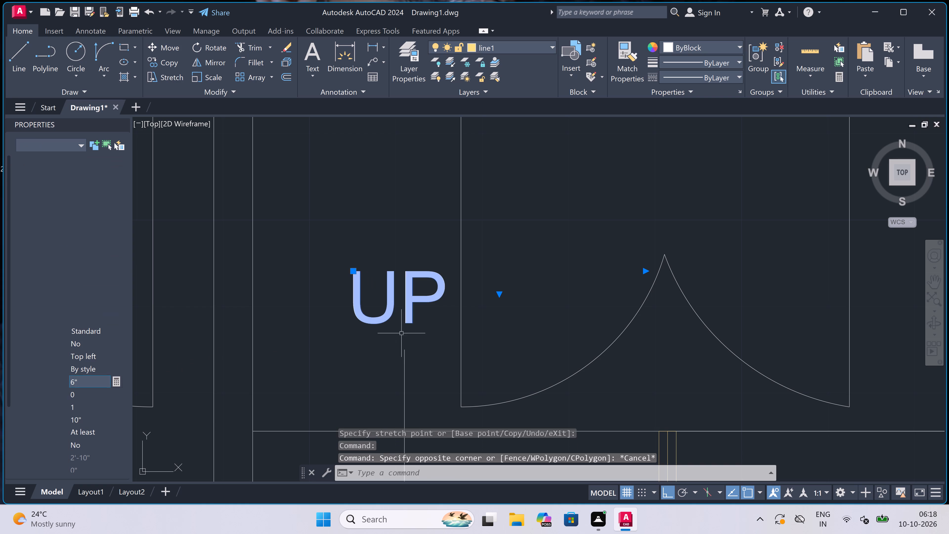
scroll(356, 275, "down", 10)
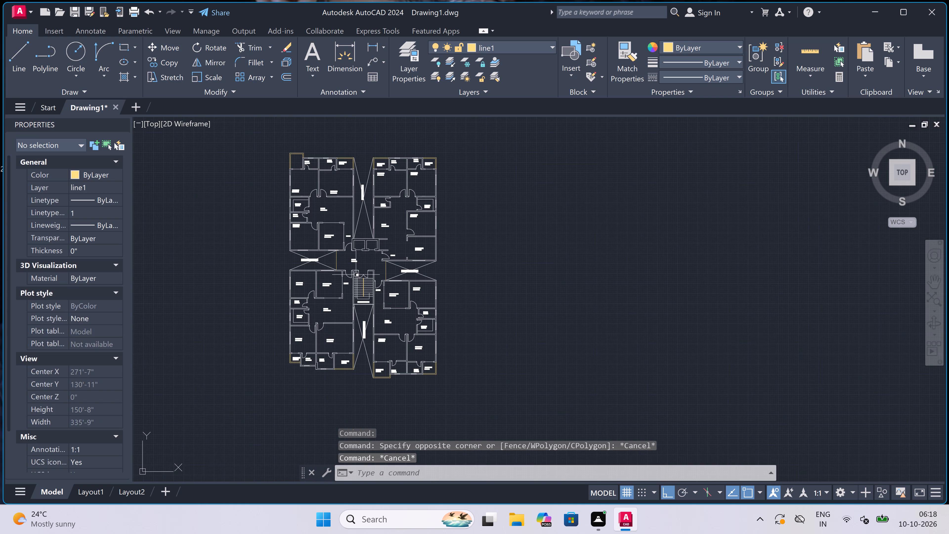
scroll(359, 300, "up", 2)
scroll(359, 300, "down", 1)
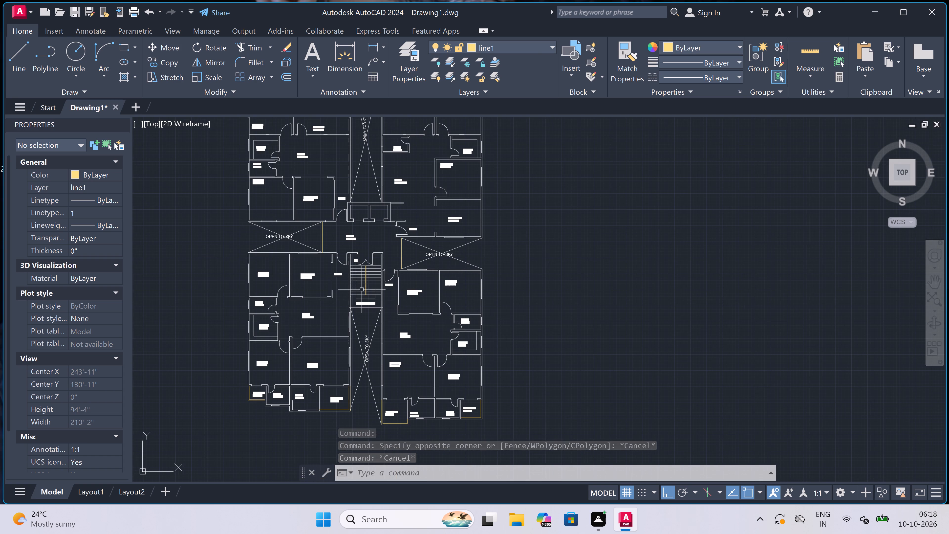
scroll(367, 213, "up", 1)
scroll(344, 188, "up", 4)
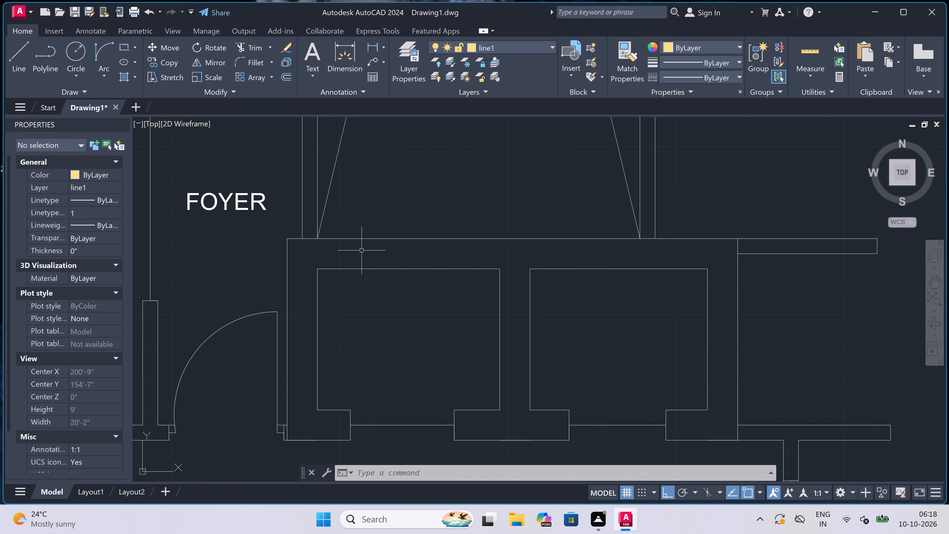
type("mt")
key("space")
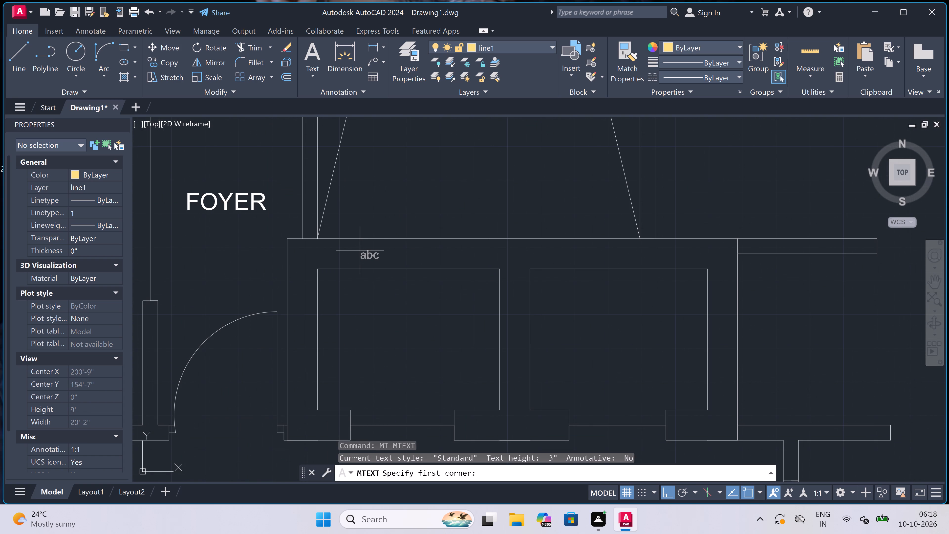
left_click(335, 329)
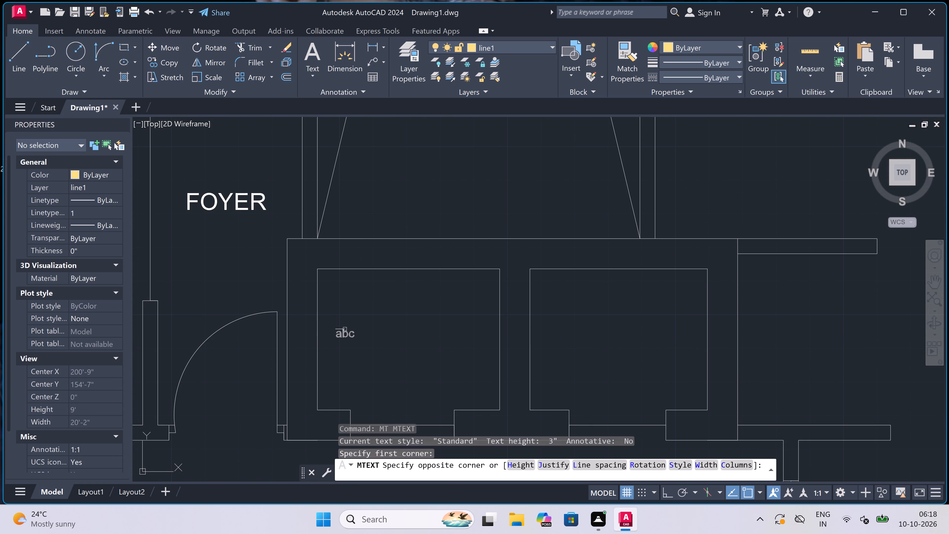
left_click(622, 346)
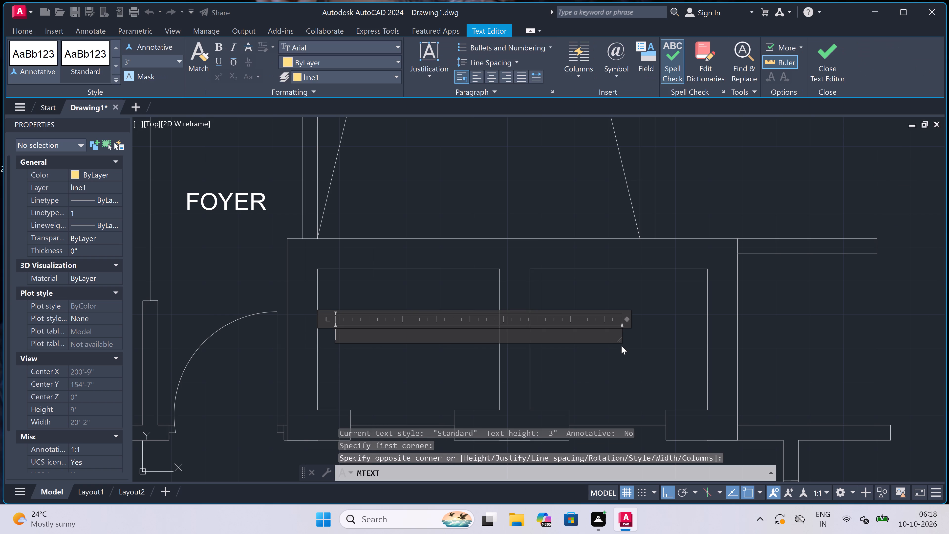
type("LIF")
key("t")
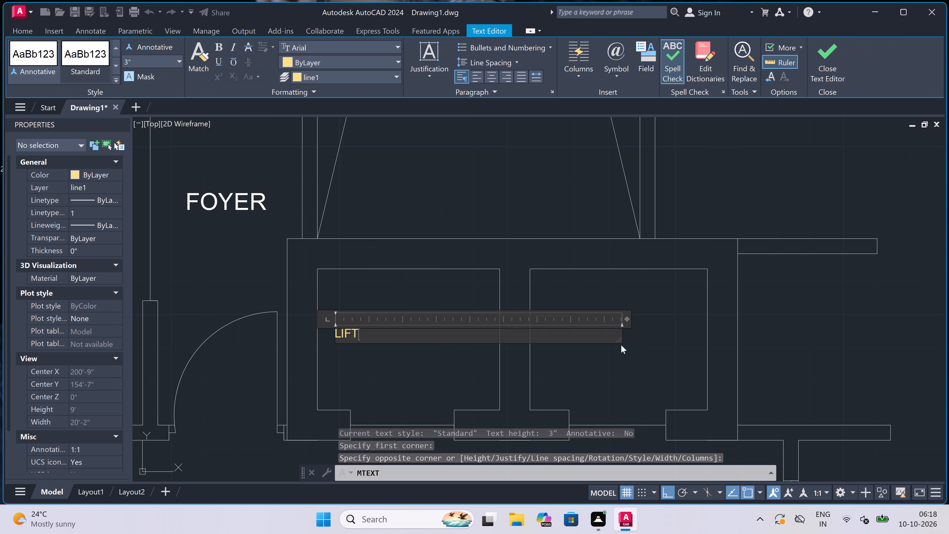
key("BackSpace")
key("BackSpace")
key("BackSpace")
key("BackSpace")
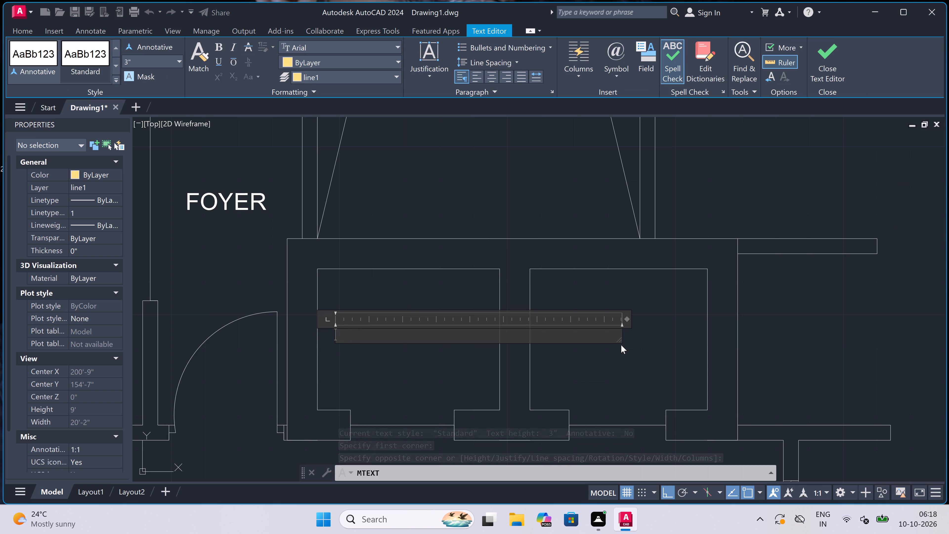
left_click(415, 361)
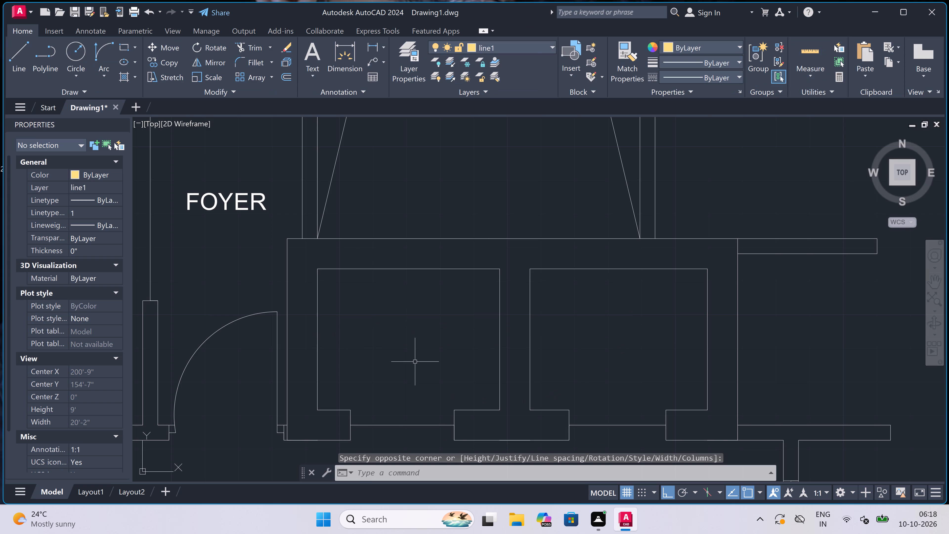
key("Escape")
Make layer 0 current and add the multiline text "LIFT" in 3" Standard style inside the west lift shaft.
left_click(530, 44)
left_click(519, 59)
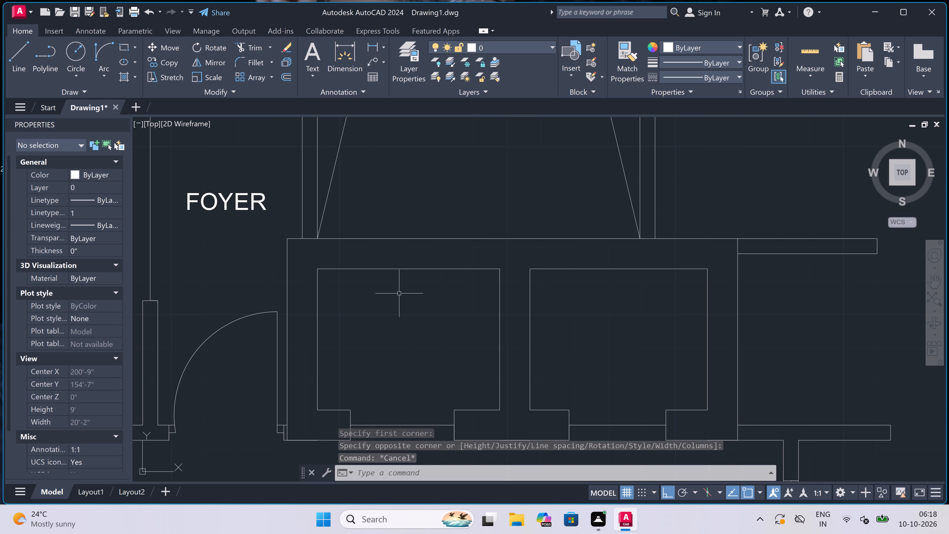
type("MT")
key("space")
scroll(397, 292, "down", 2)
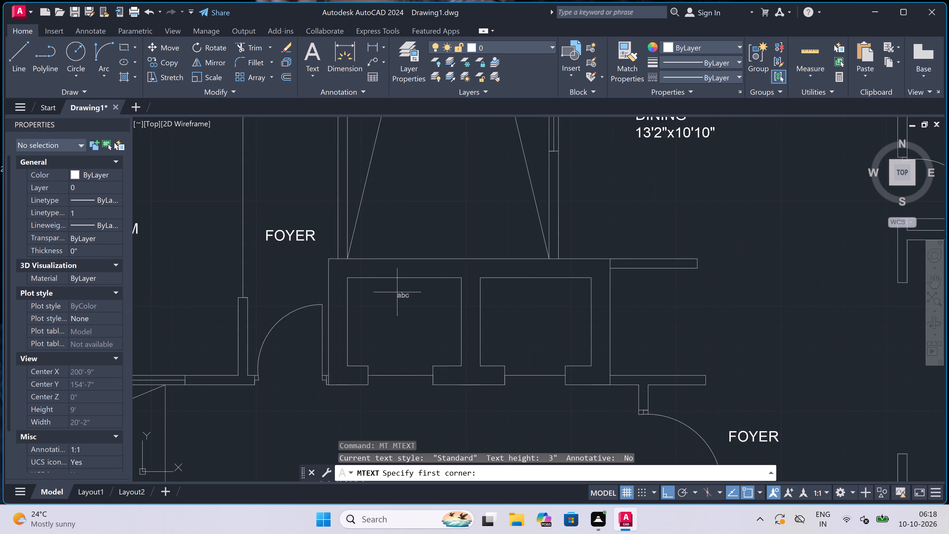
scroll(405, 316, "up", 2)
left_click(336, 303)
left_click(565, 301)
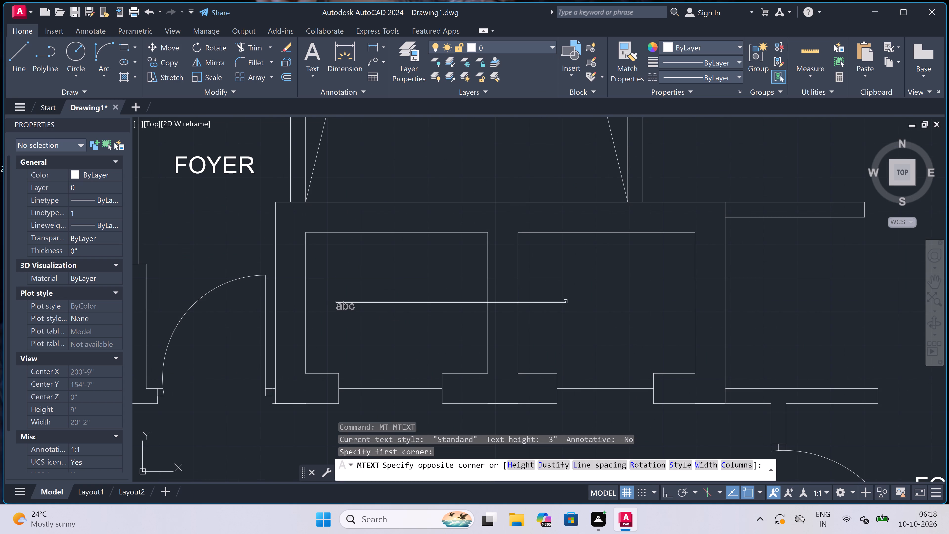
scroll(565, 302, "up", 2)
scroll(565, 301, "down", 3)
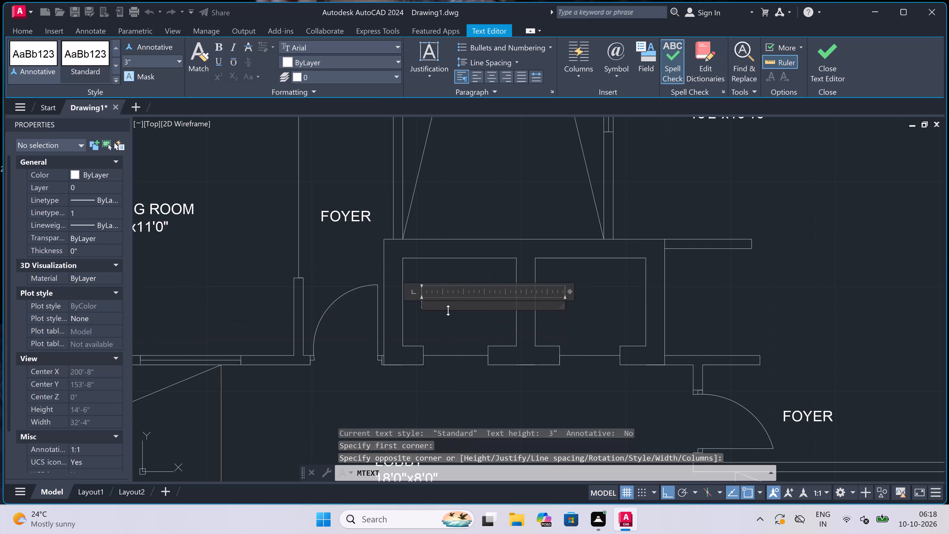
scroll(448, 310, "up", 2)
type("LIF")
key("t")
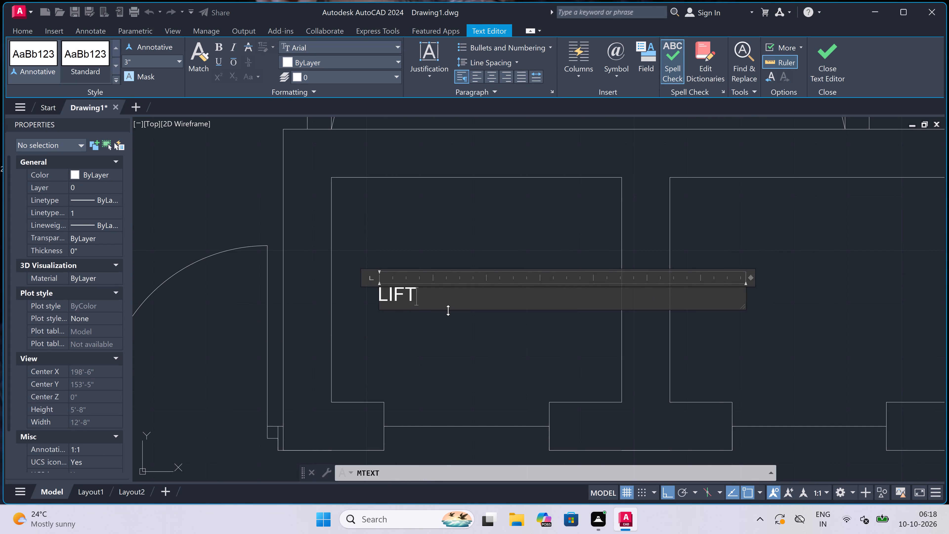
left_click(398, 331)
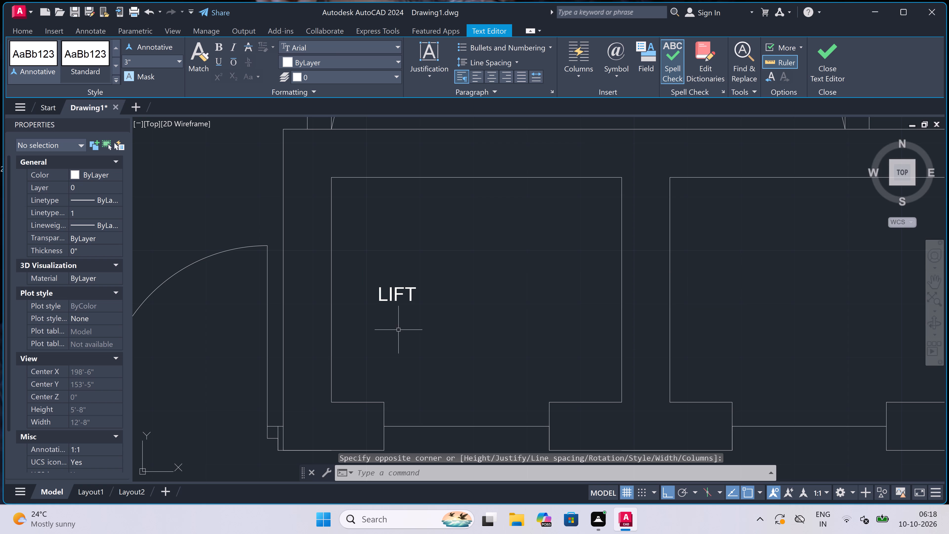
Move the "LIFT" label straight east, closer to the middle of the west lift shaft.
left_click(397, 301)
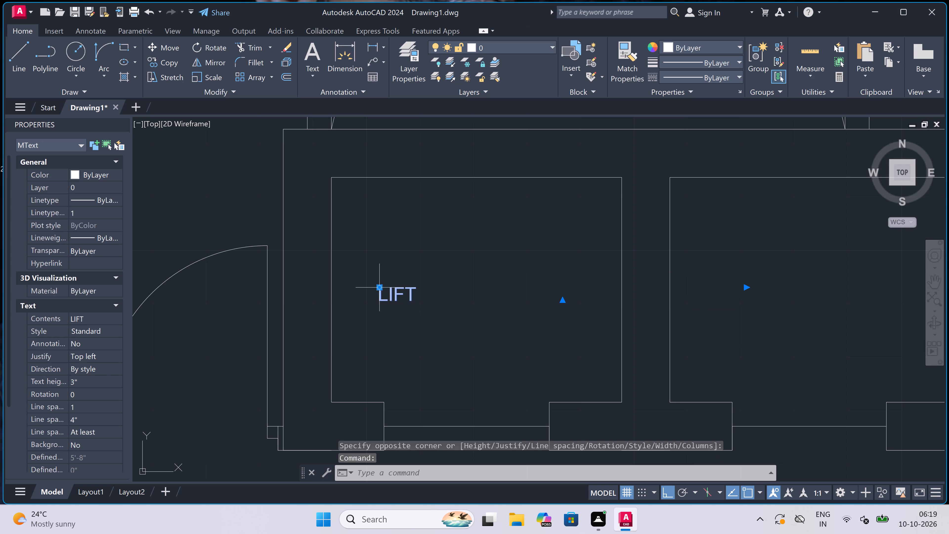
left_click(379, 285)
left_click(428, 274)
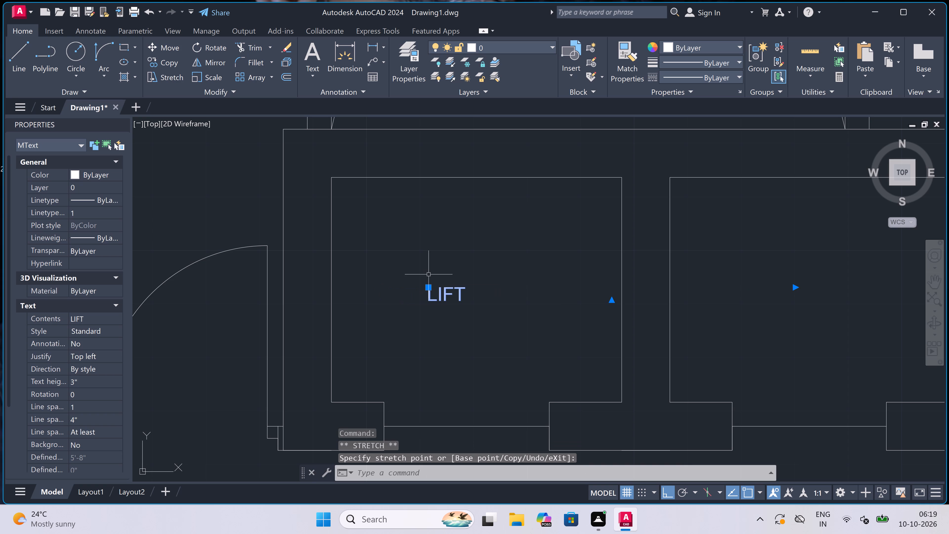
key("Escape")
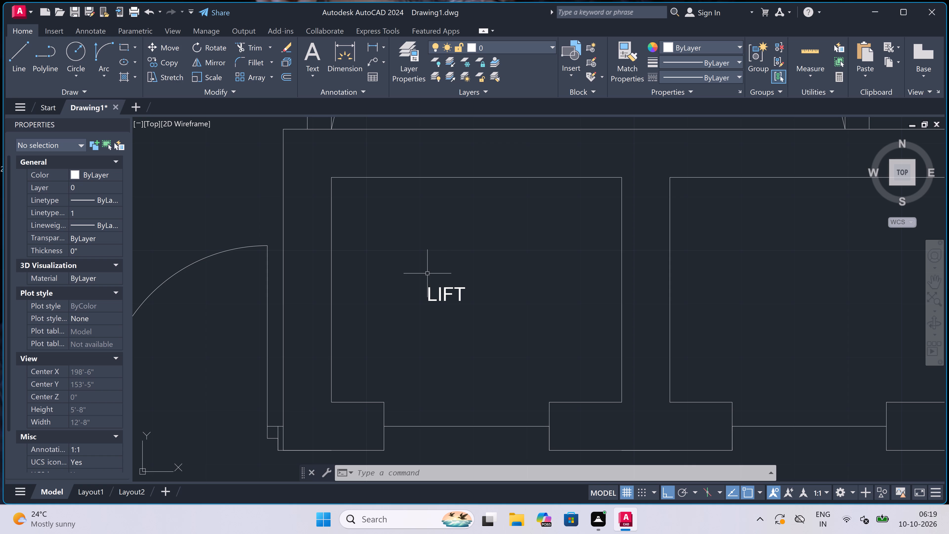
Copy the "LIFT" label straight east into the middle of the east lift shaft.
left_click(426, 297)
left_click(426, 297)
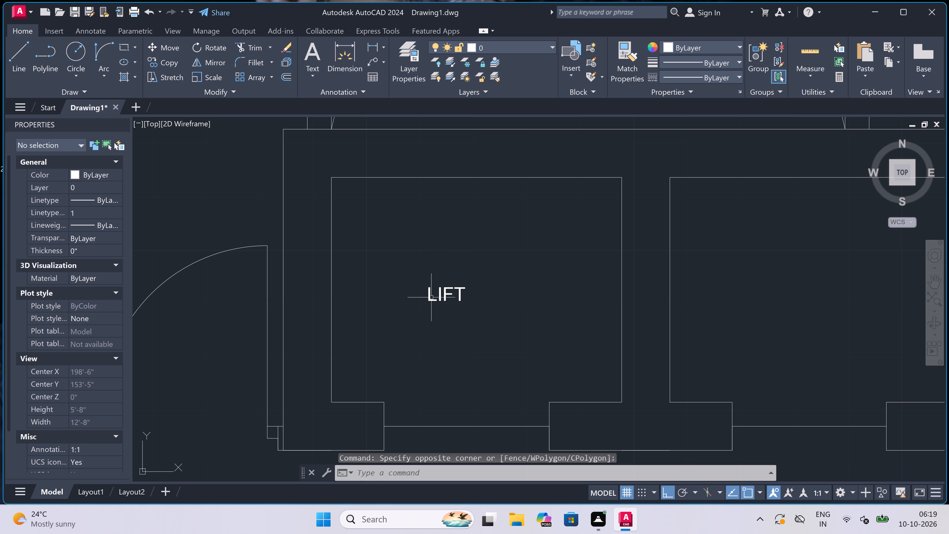
left_click(439, 296)
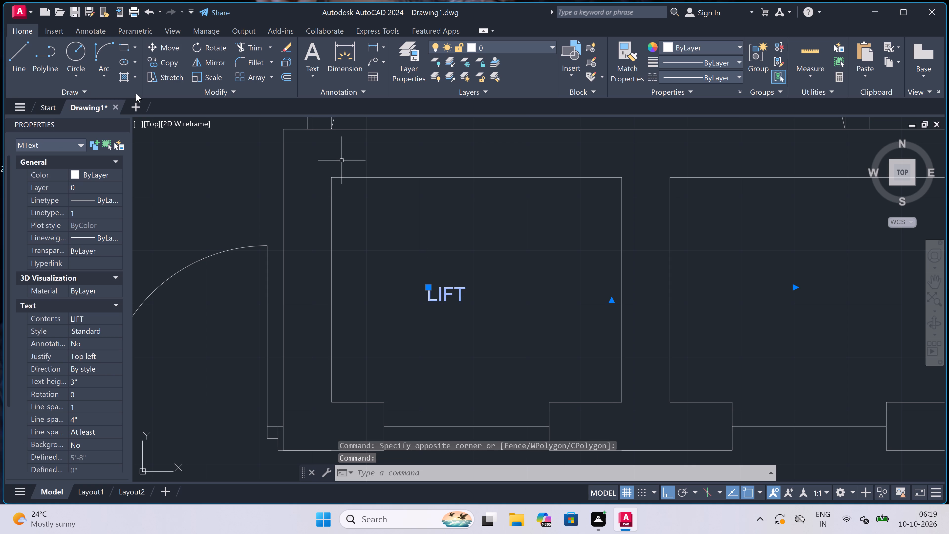
left_click(164, 61)
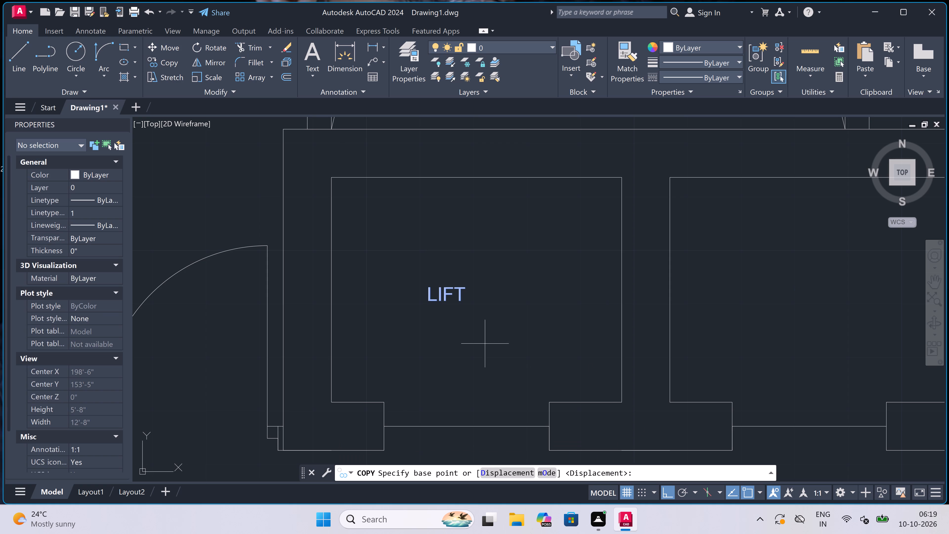
left_click(443, 299)
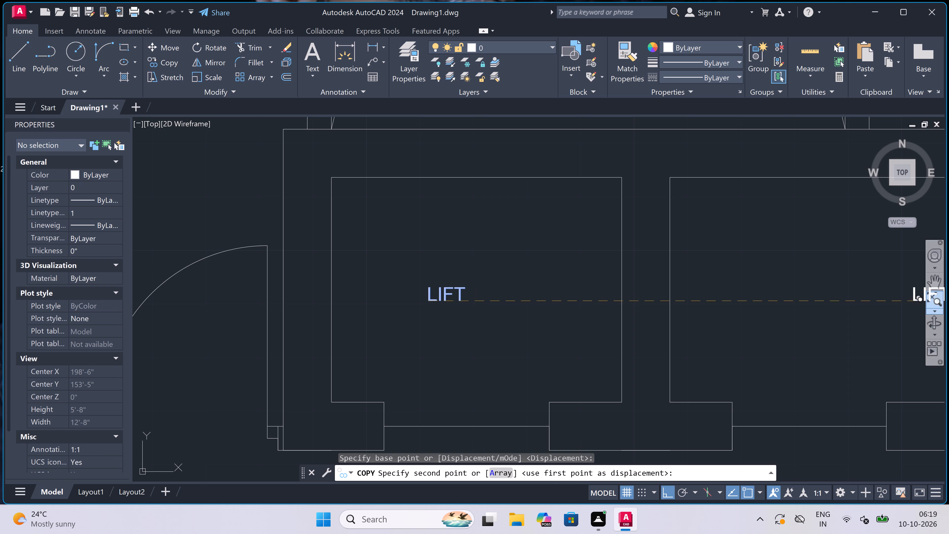
scroll(804, 286, "down", 2)
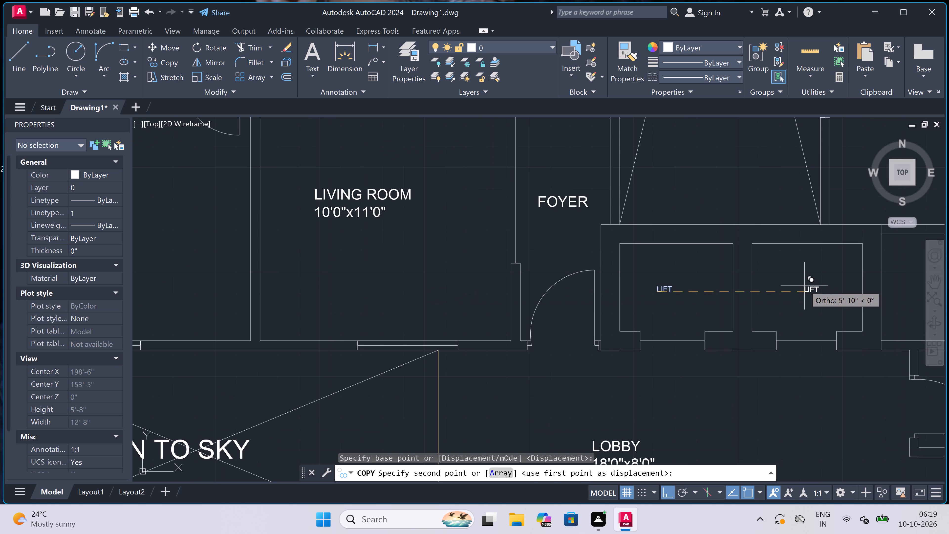
left_click(795, 283)
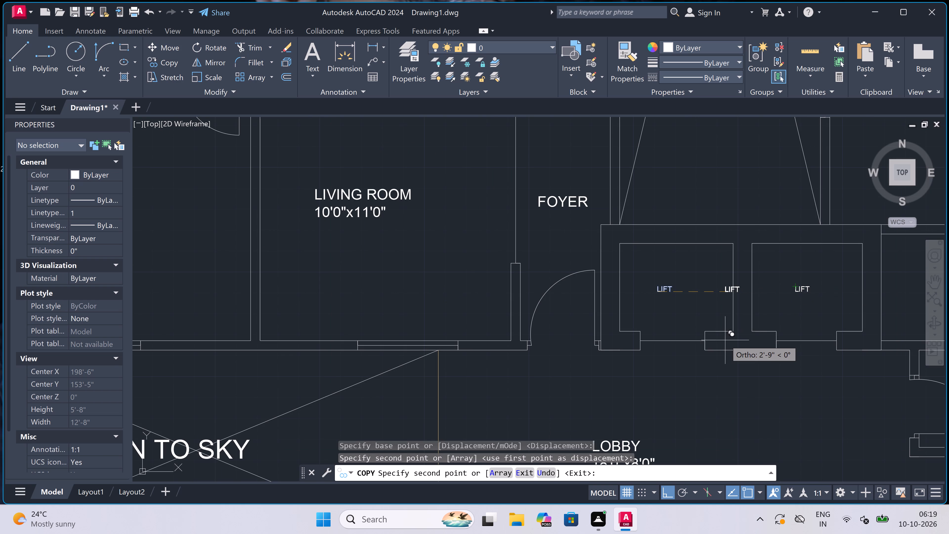
key("Escape")
Set the text height of both "LIFT" labels to 7".
scroll(781, 276, "up", 2)
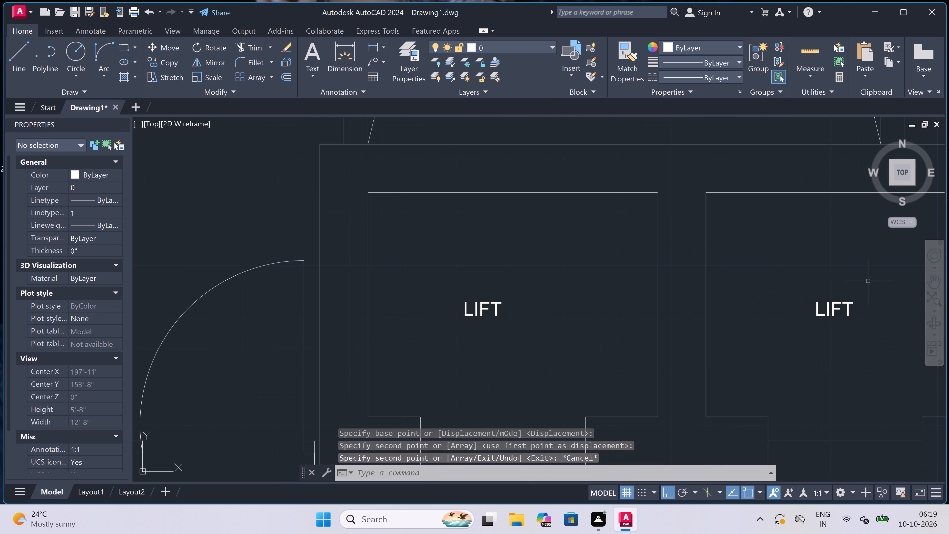
left_click(869, 283)
left_click(794, 323)
left_click(582, 246)
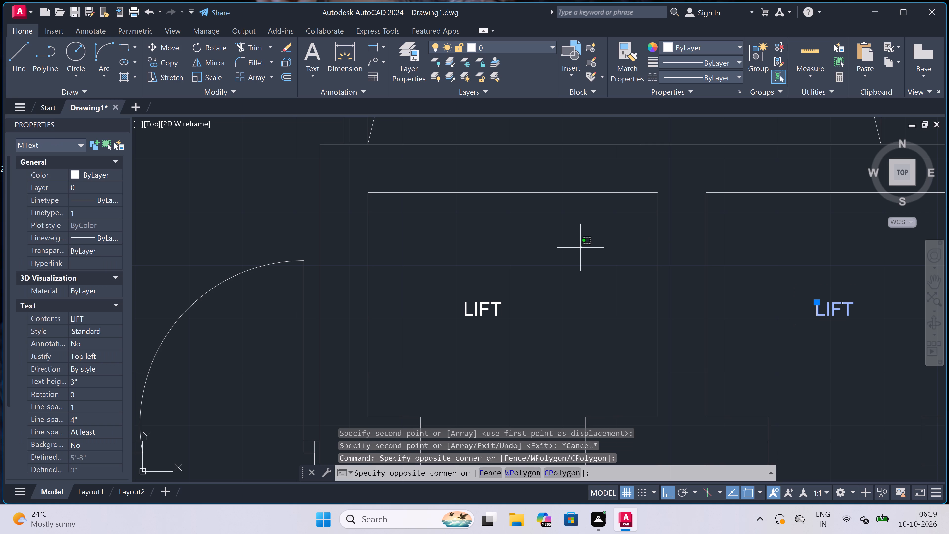
left_click(435, 343)
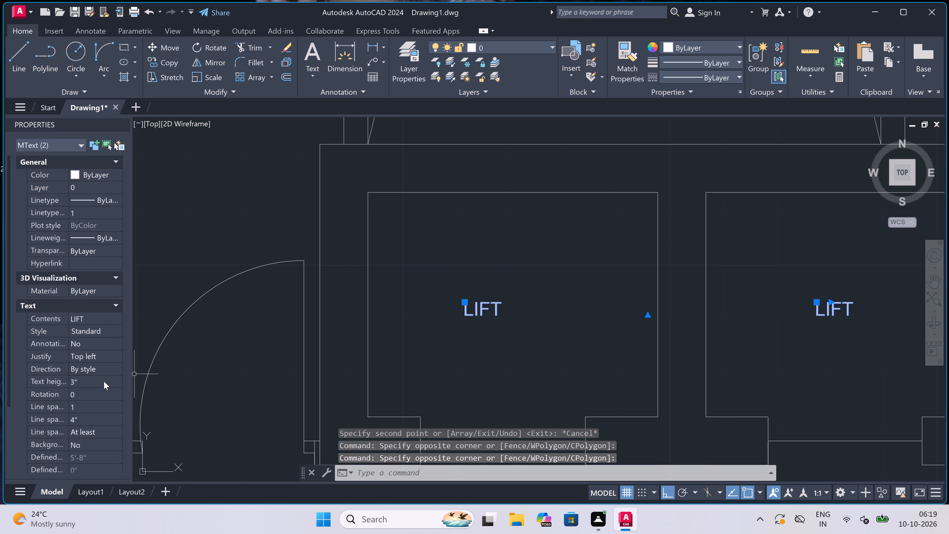
left_click(104, 381)
key("BackSpace")
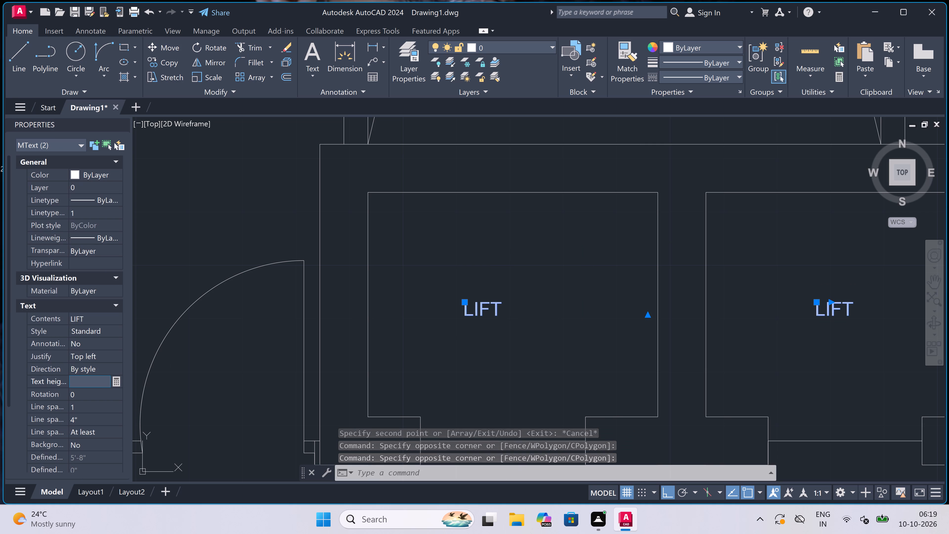
key("7")
key("shift+quotedbl")
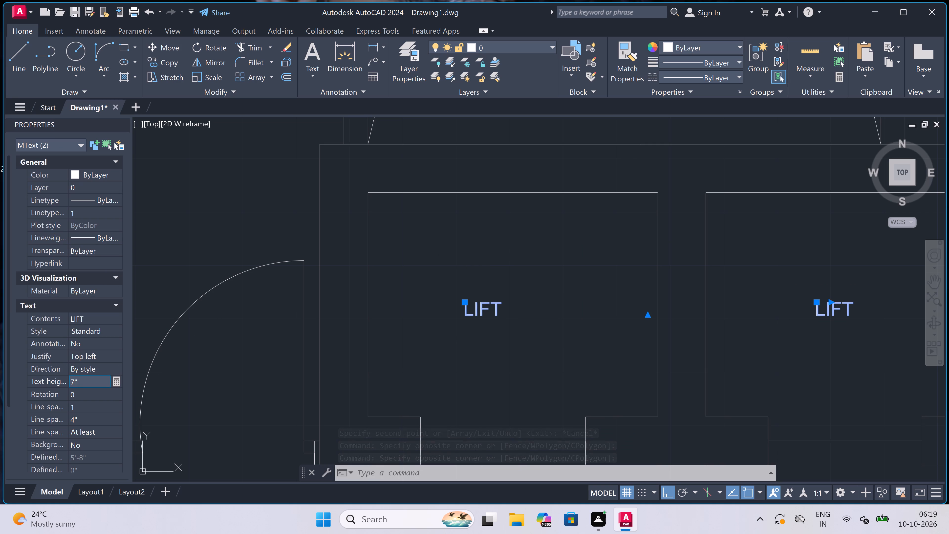
left_click(393, 340)
key("Escape")
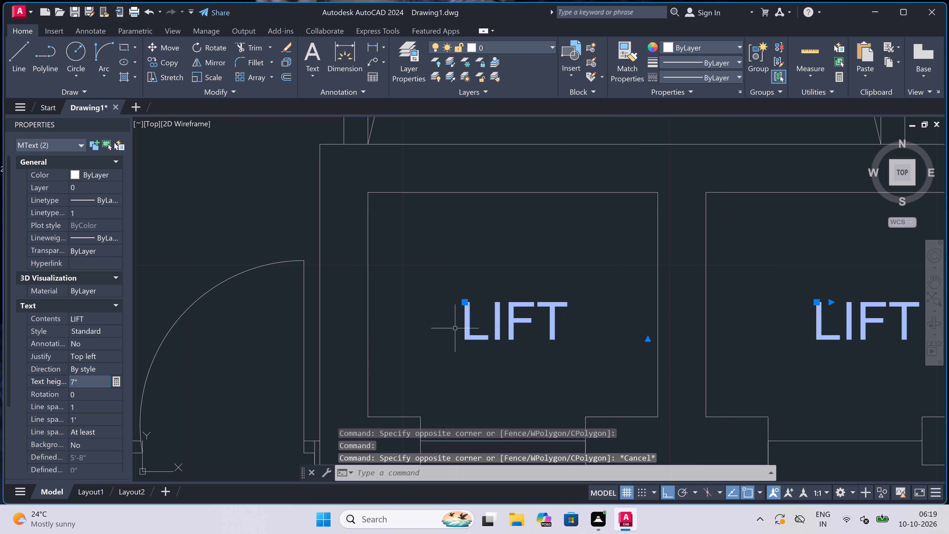
key("Escape")
Draw a rectangular border around the entire floor plan, leaving extra space below the south apartments for a title.
scroll(502, 311, "down", 5)
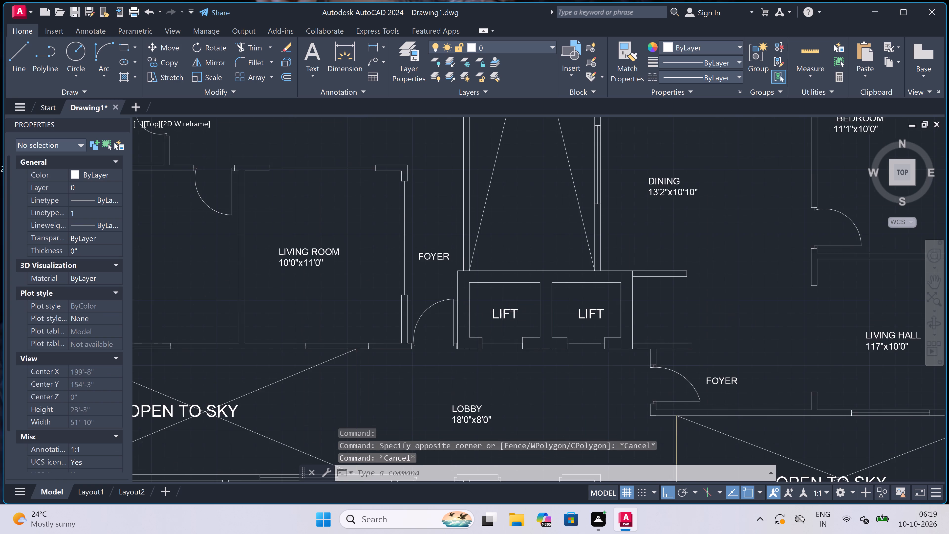
scroll(502, 312, "down", 3)
scroll(496, 354, "up", 2)
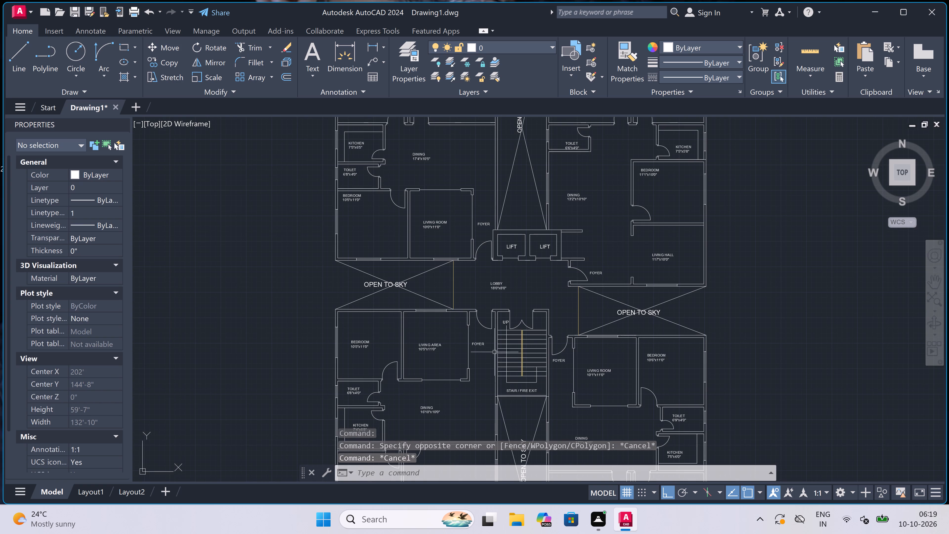
scroll(437, 221, "down", 2)
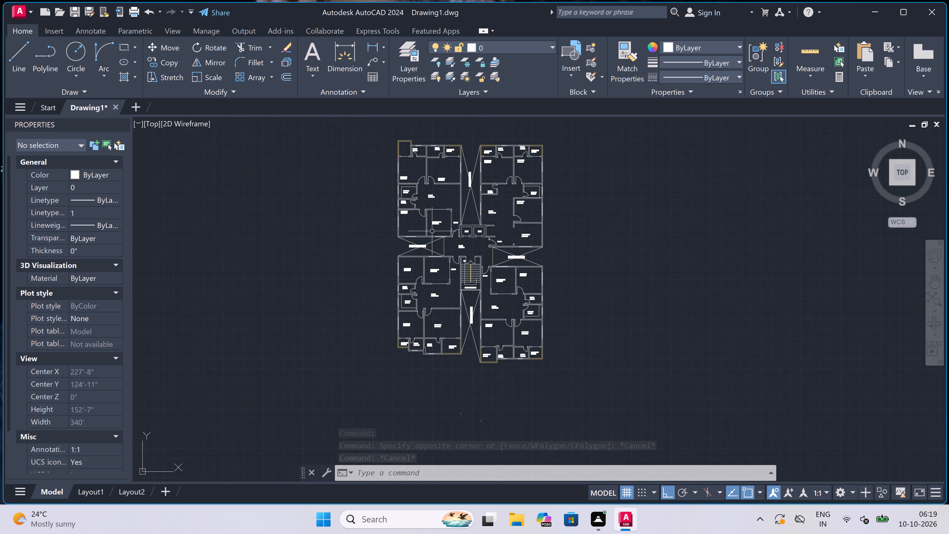
key("r")
type("ec")
key("space")
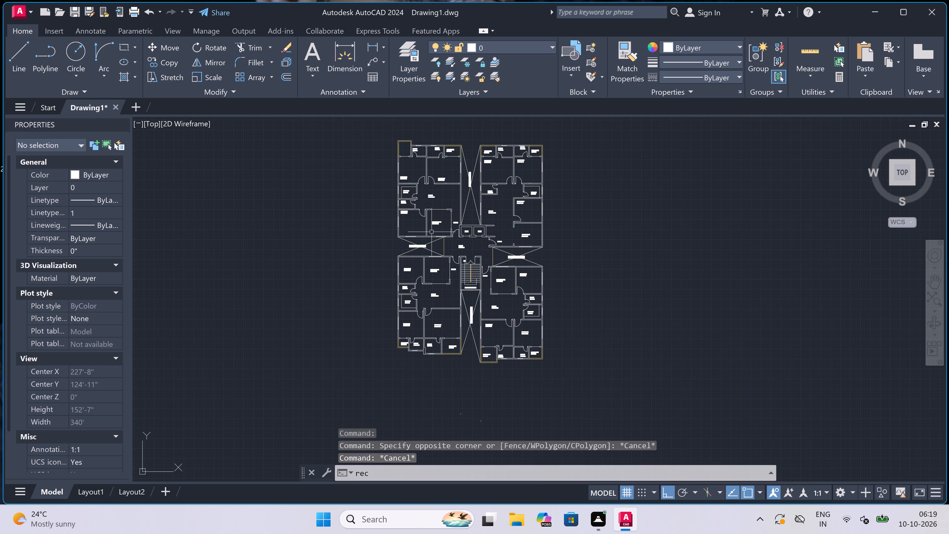
scroll(396, 343, "down", 2)
scroll(398, 263, "up", 1)
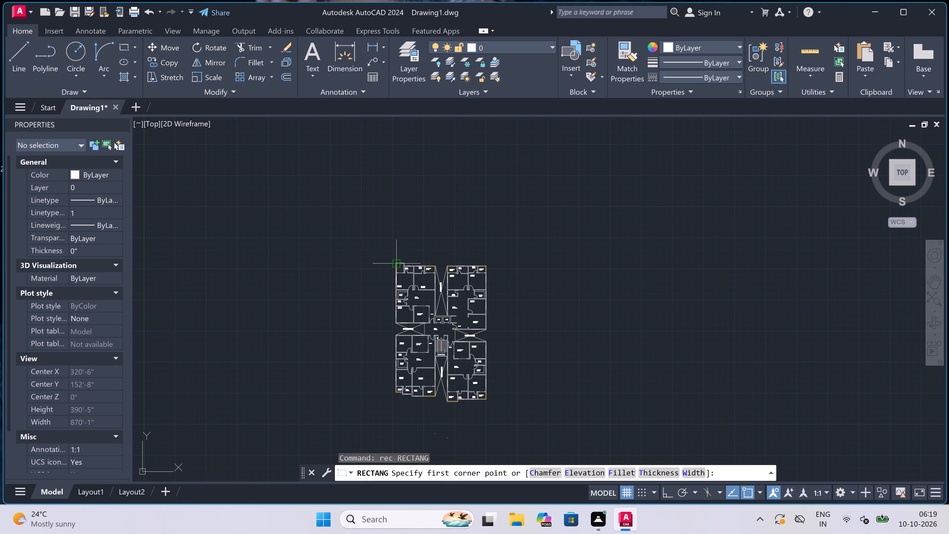
left_click(380, 246)
scroll(431, 322, "down", 1)
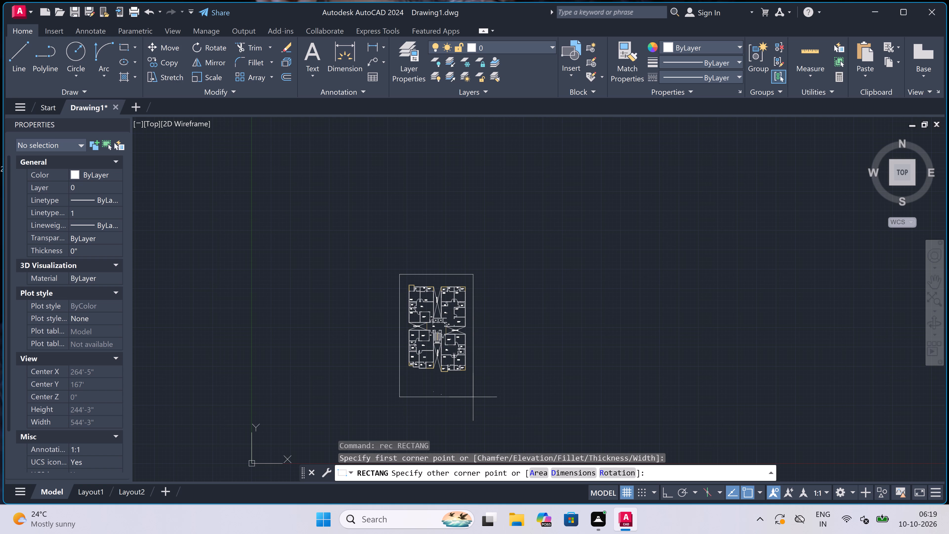
scroll(474, 390, "up", 2)
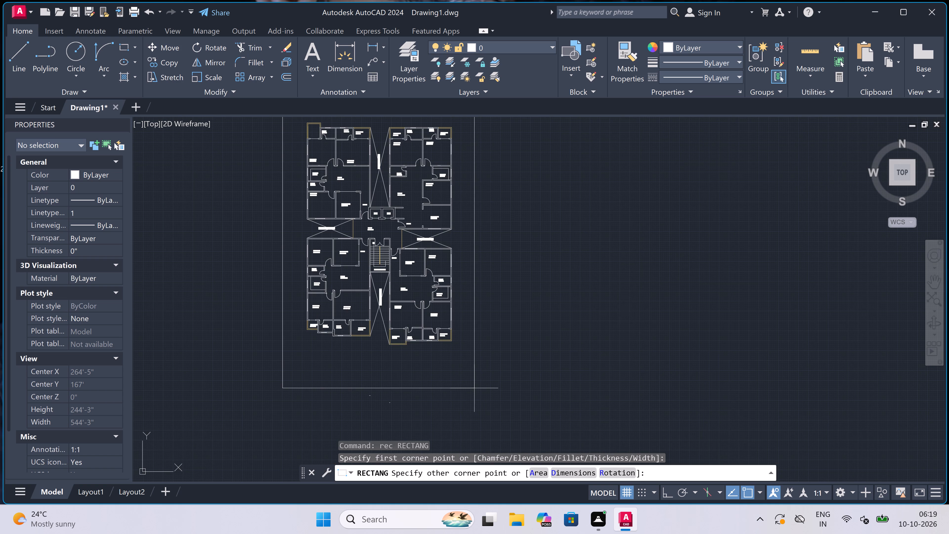
left_click(474, 388)
Add the multiline text "FIRST FLOOR PLAN" in 3" Standard style below the plan, inside the border.
scroll(350, 355, "up", 3)
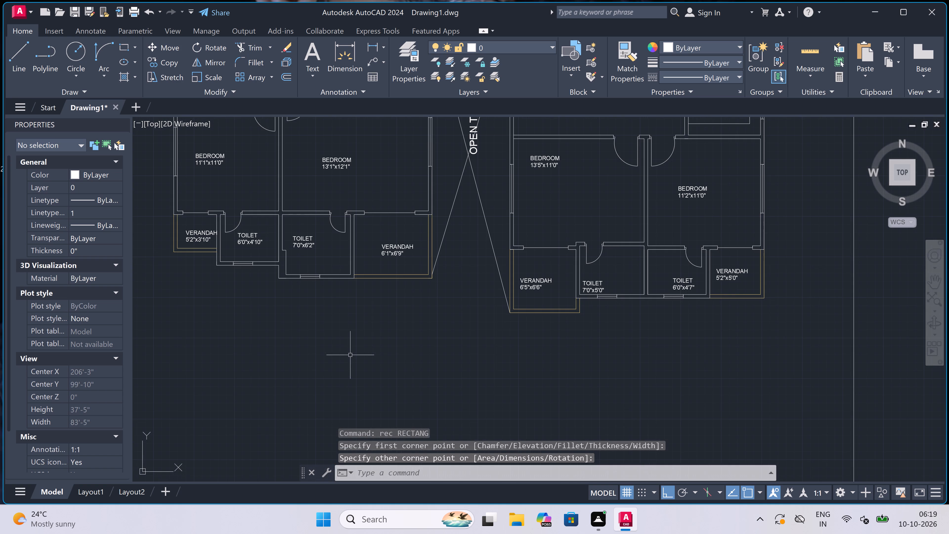
type("mt")
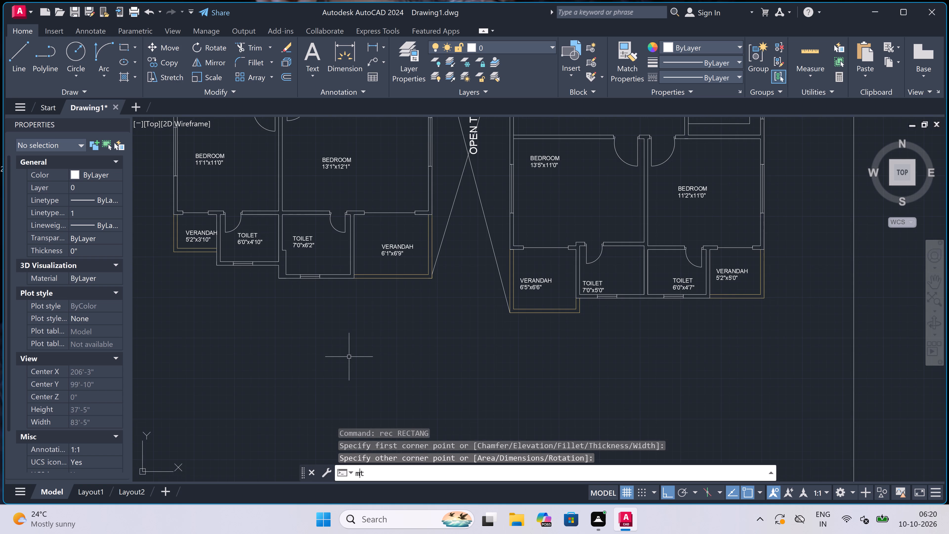
key("space")
scroll(349, 356, "down", 2)
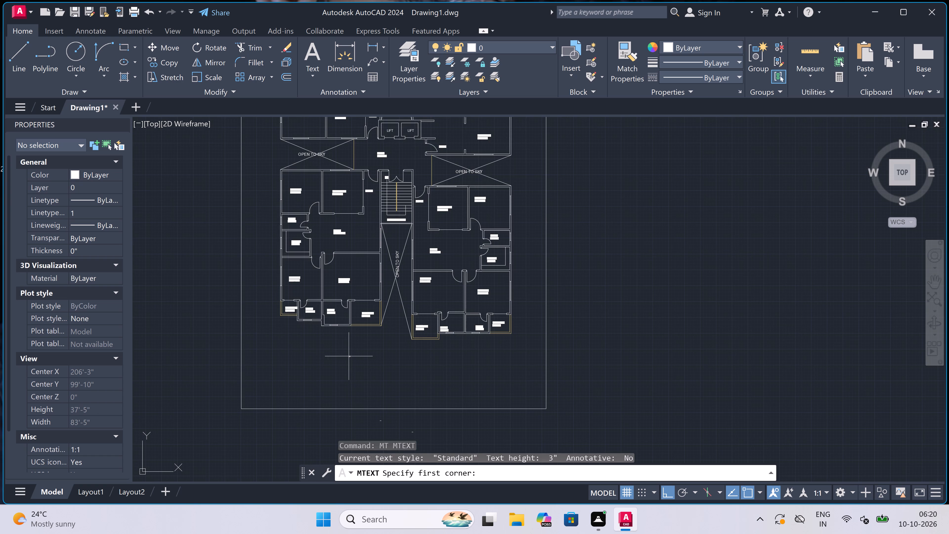
scroll(328, 360, "up", 1)
left_click(321, 365)
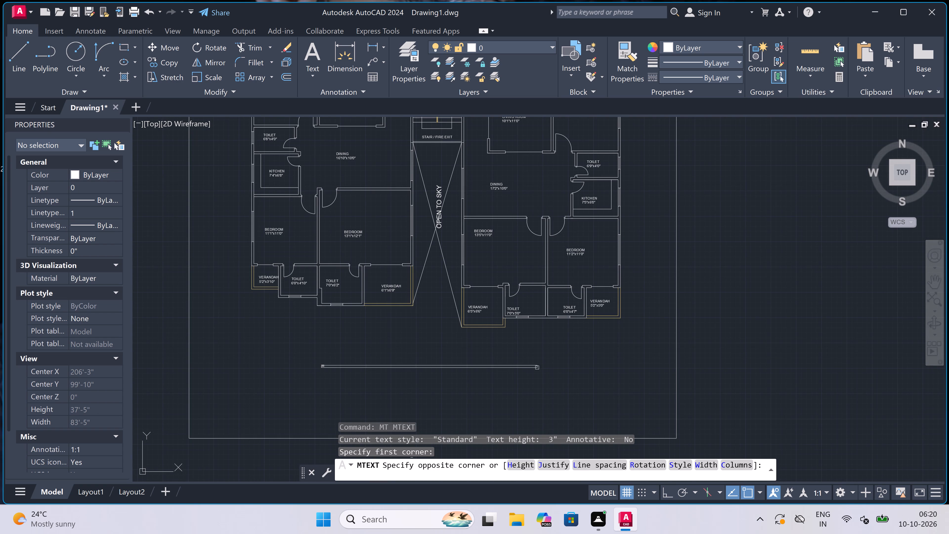
left_click(600, 379)
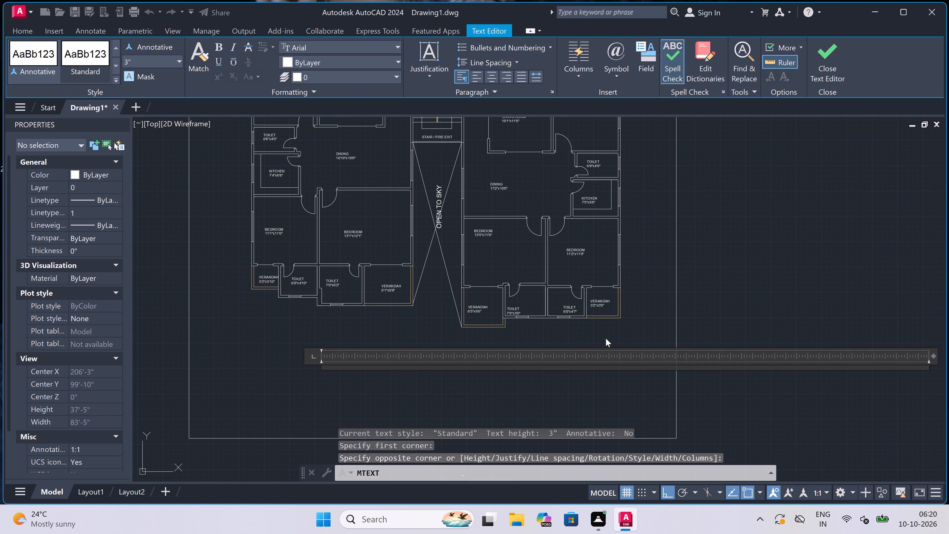
scroll(489, 334, "down", 2)
scroll(437, 350, "up", 5)
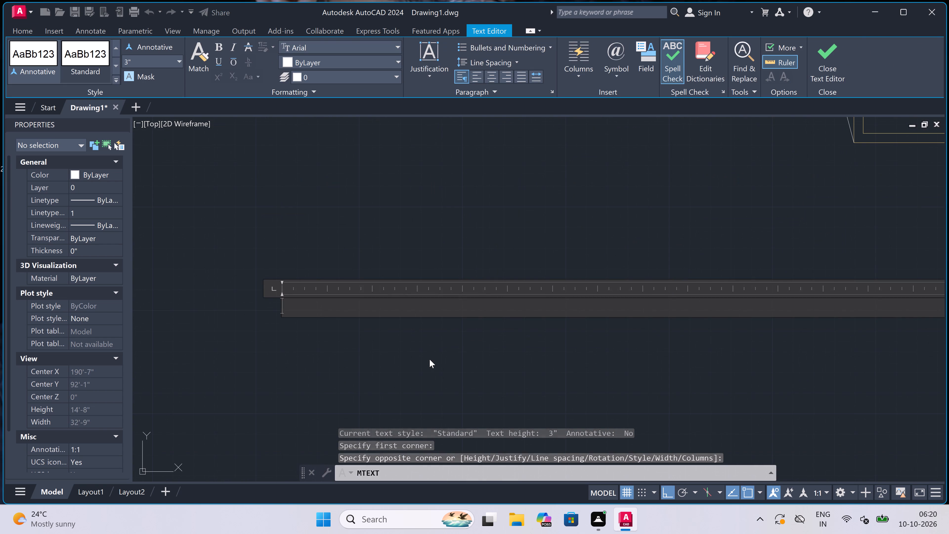
type("FIRS")
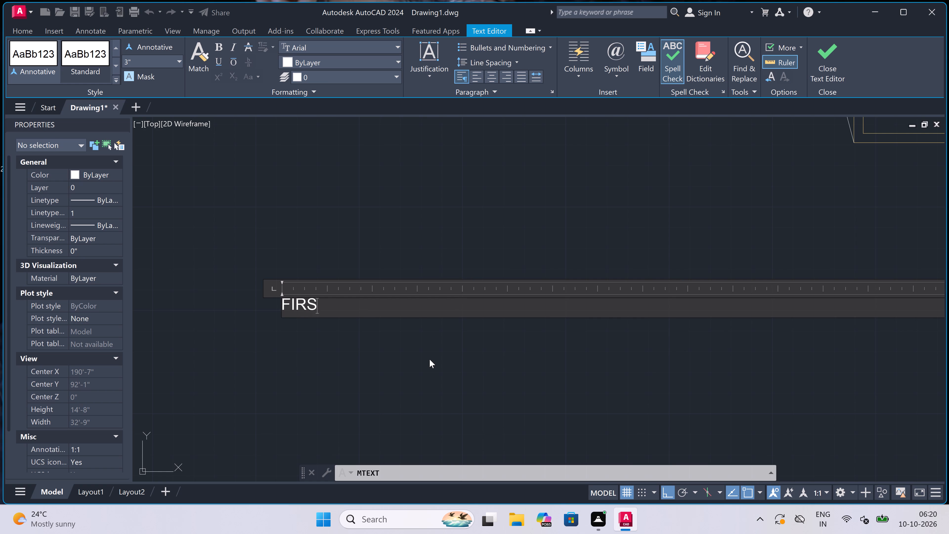
type("T")
key("space")
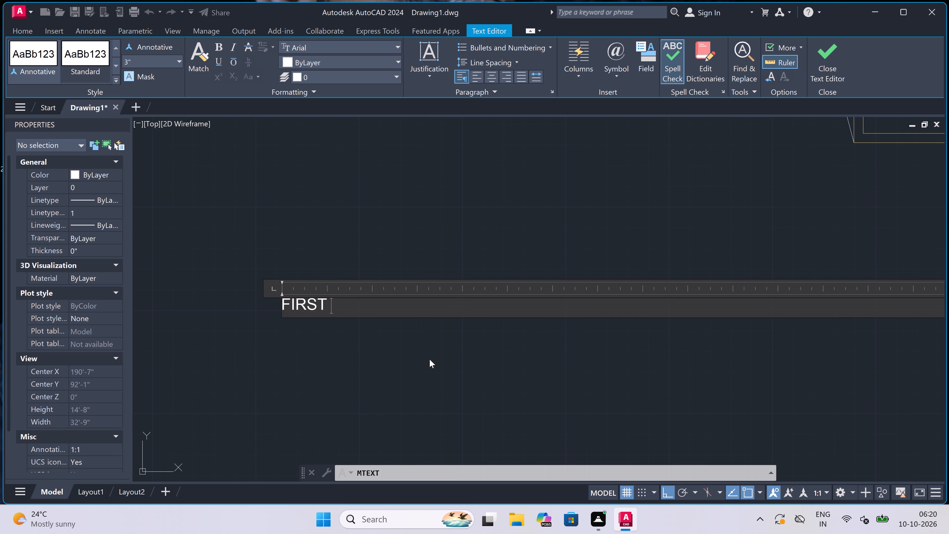
type("FLOOR PLAN")
left_click(430, 359)
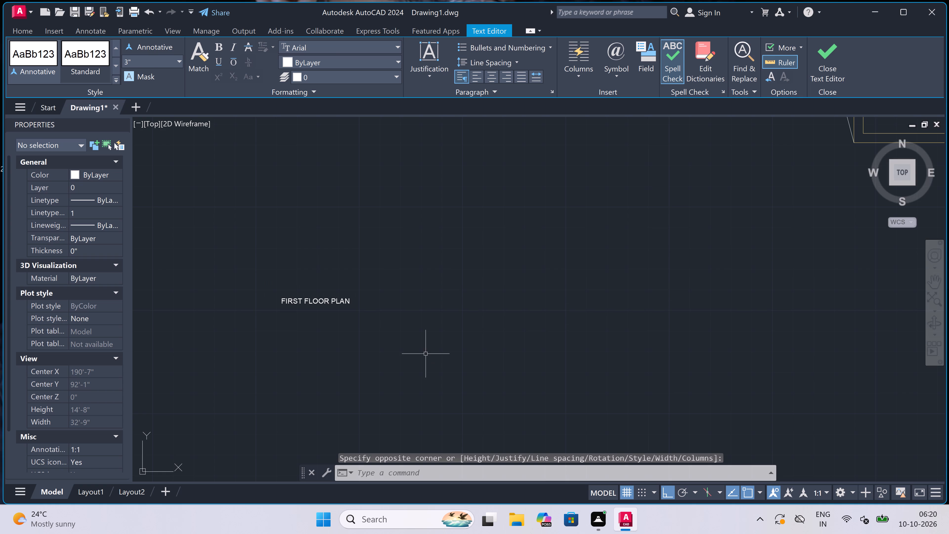
Set the "FIRST FLOOR PLAN" title's text height to 1.5'.
left_click(399, 284)
left_click(195, 331)
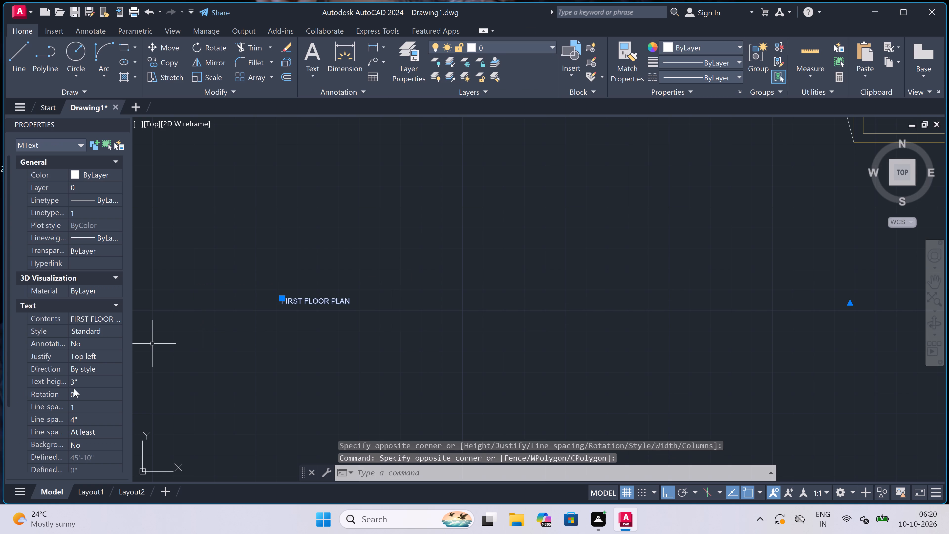
left_click(91, 381)
key("BackSpace")
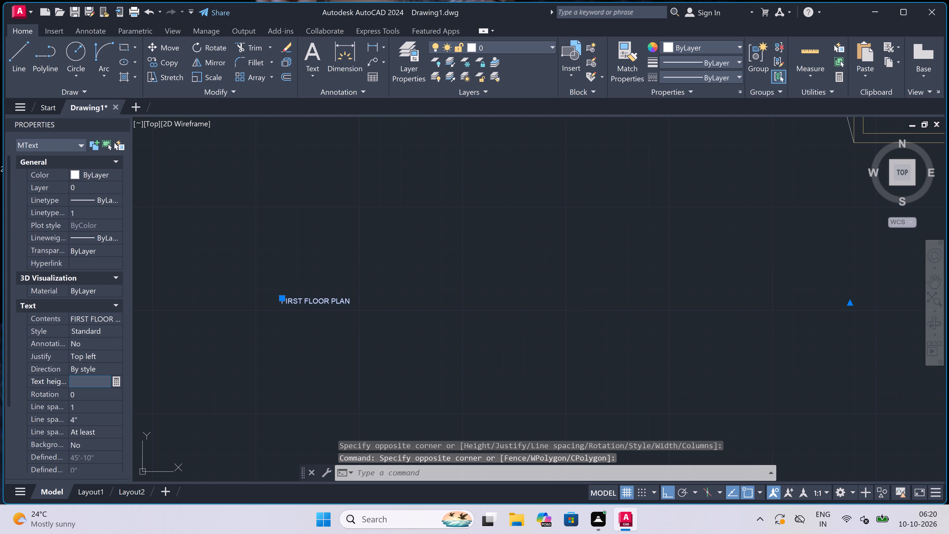
type("1.")
key("5")
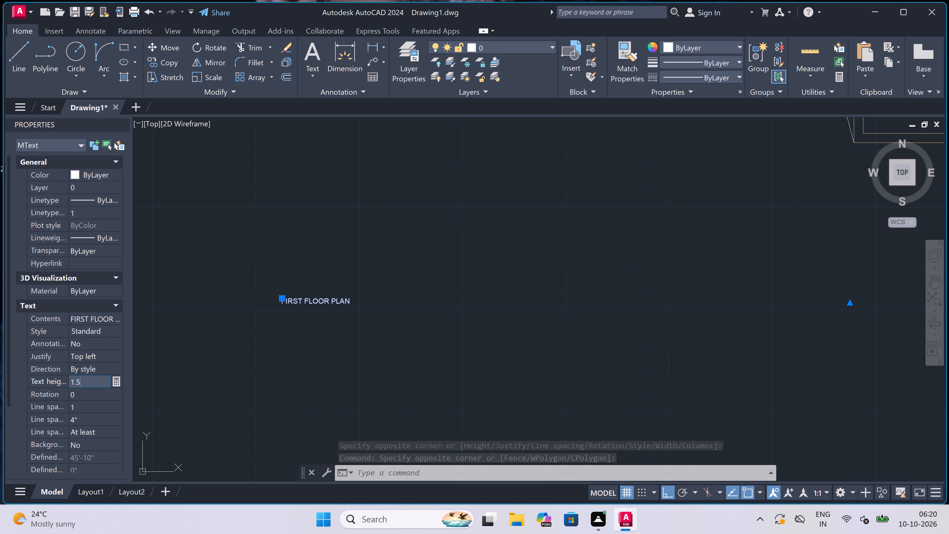
key("apostrophe")
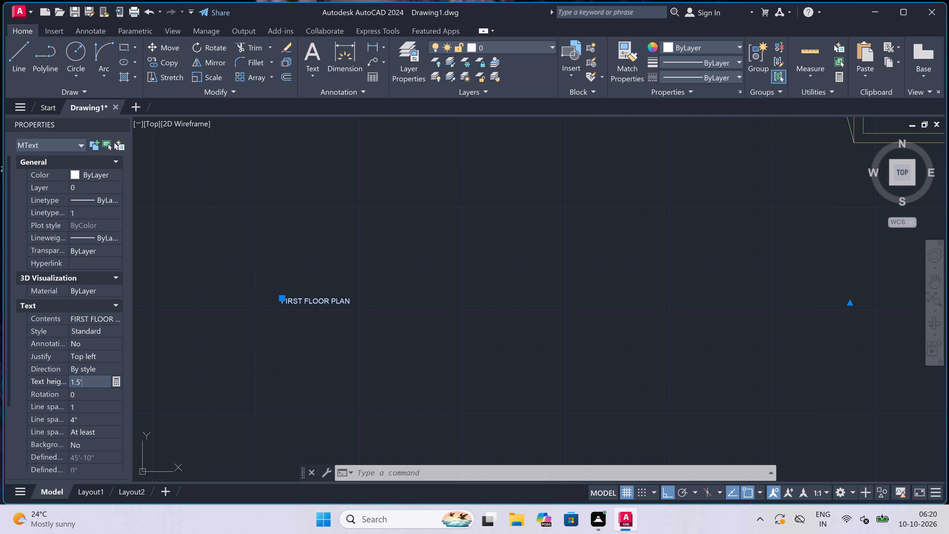
left_click(383, 328)
key("Escape")
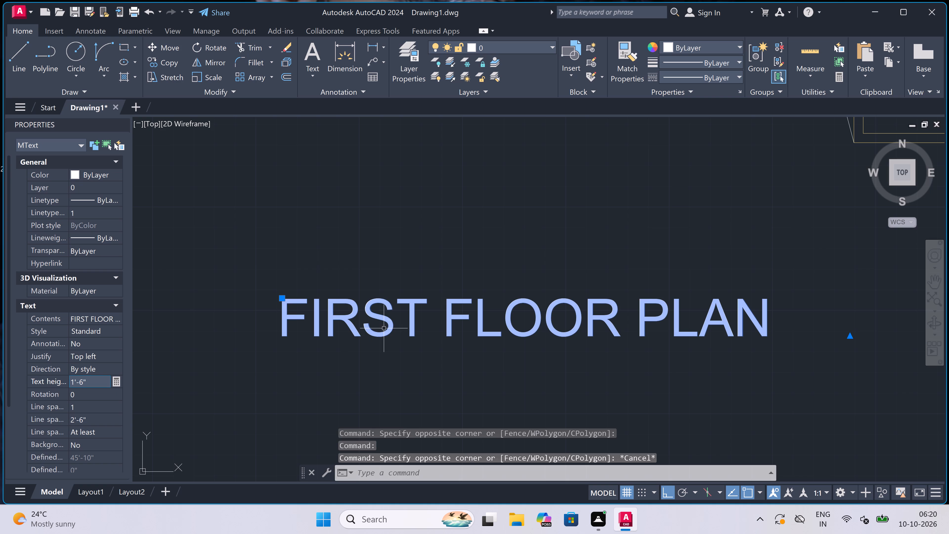
key("Escape")
Turn off Ortho and move the "FIRST FLOOR PLAN" title east and slightly south, centring it beneath the plan.
scroll(466, 301, "down", 3)
scroll(466, 302, "up", 1)
left_click(466, 303)
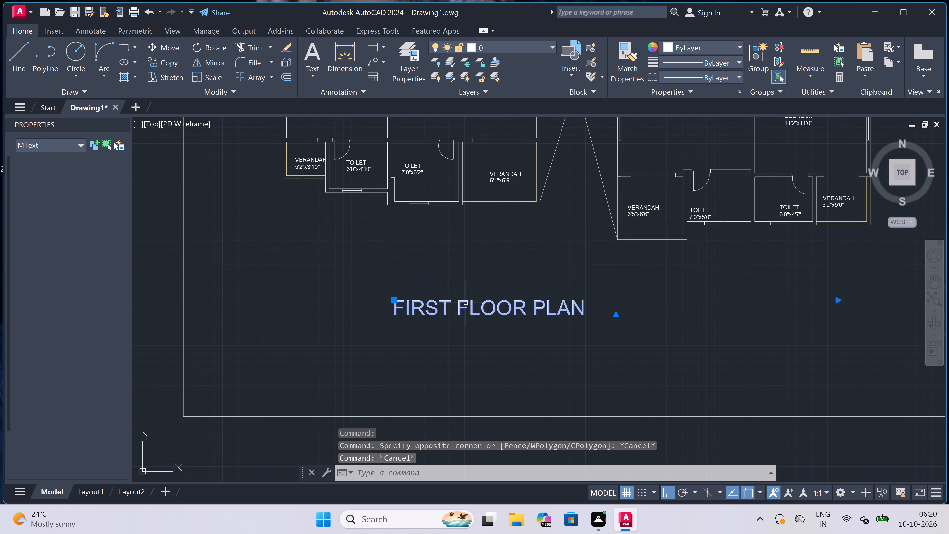
left_click(397, 299)
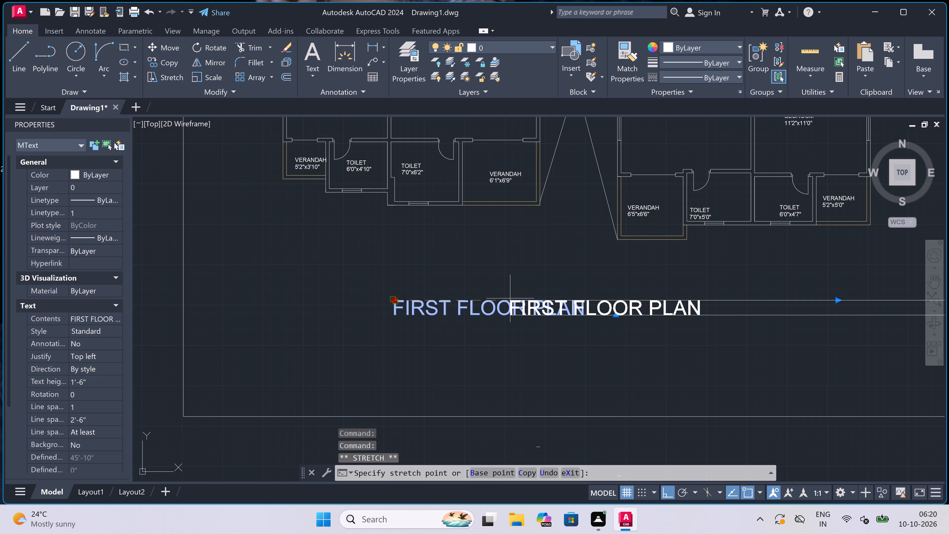
key("F8")
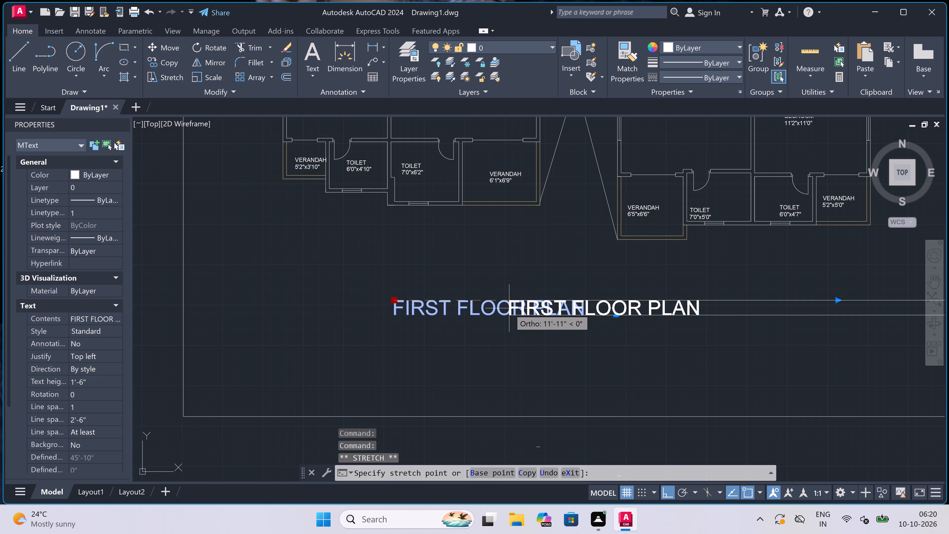
scroll(511, 331, "up", 1)
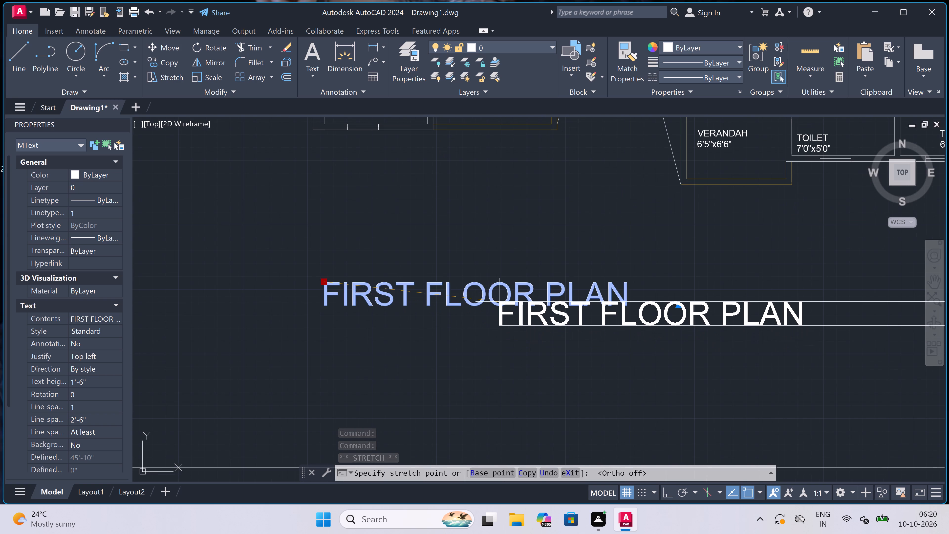
left_click(499, 302)
key("Escape")
key("Escape")
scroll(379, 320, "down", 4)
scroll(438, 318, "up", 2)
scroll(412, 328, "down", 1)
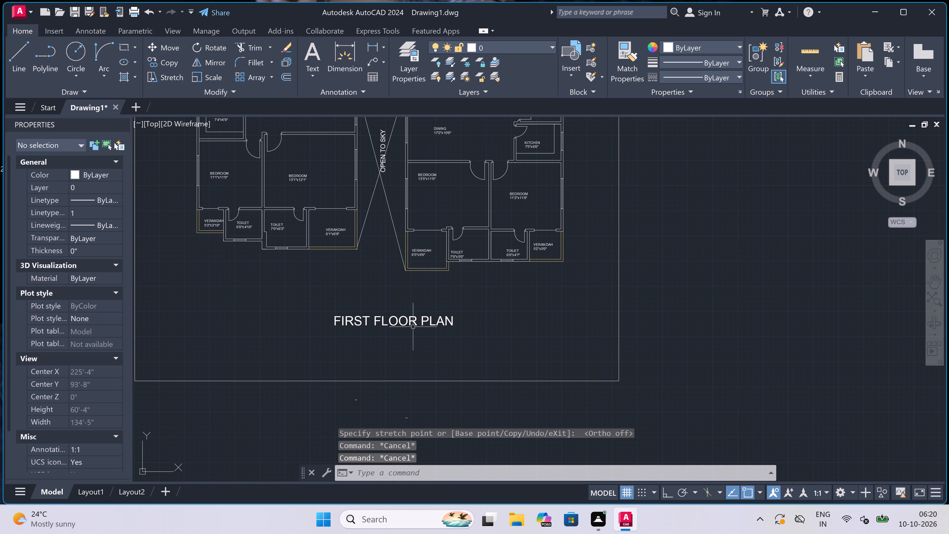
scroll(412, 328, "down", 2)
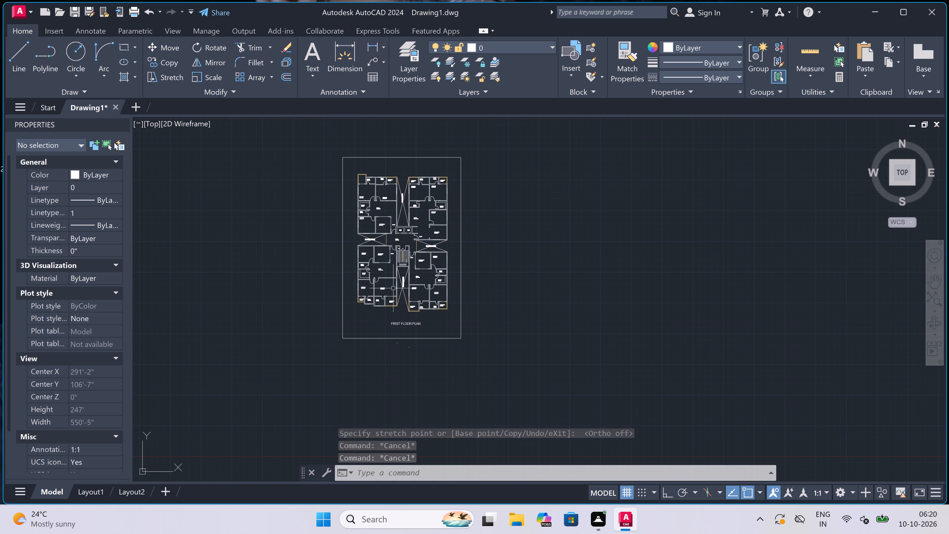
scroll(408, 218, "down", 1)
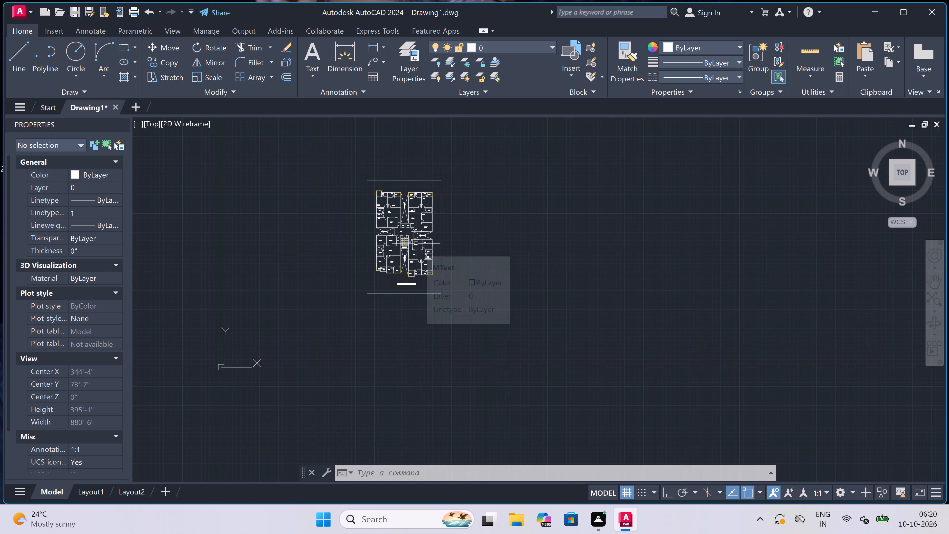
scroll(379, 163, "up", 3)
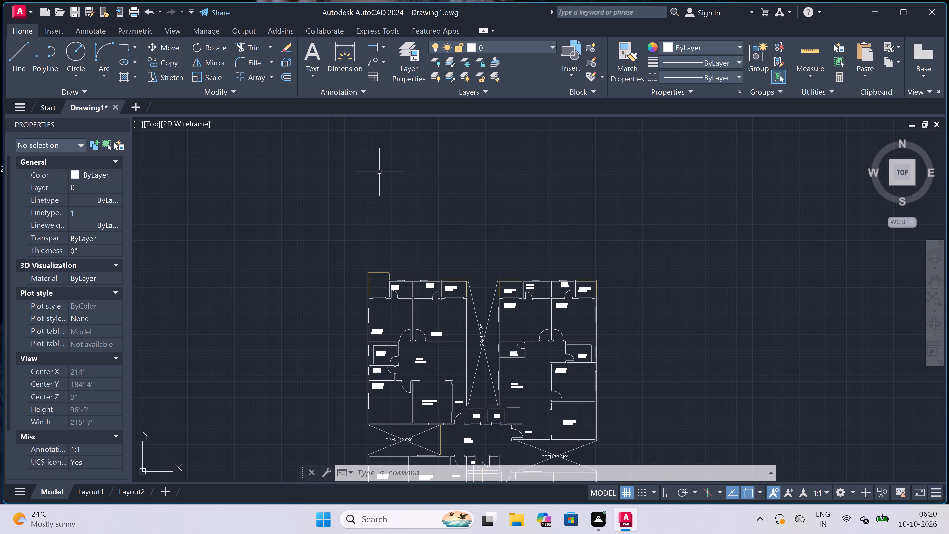
Add the two-line multiline text "VERANDAH" and "5'0"x6'1"" inside the projecting verandah at the plan's northwest corner.
scroll(367, 289, "up", 3)
scroll(407, 266, "up", 1)
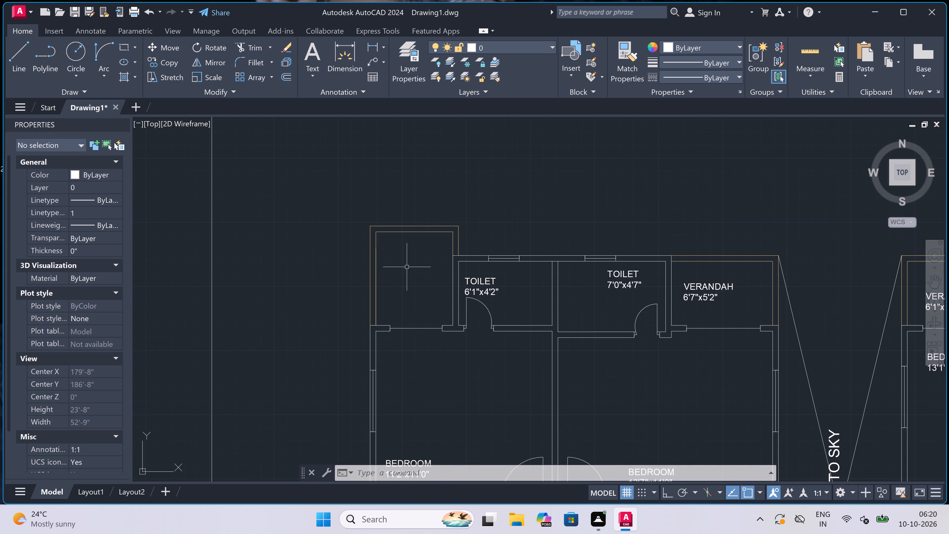
type("MT")
key("space")
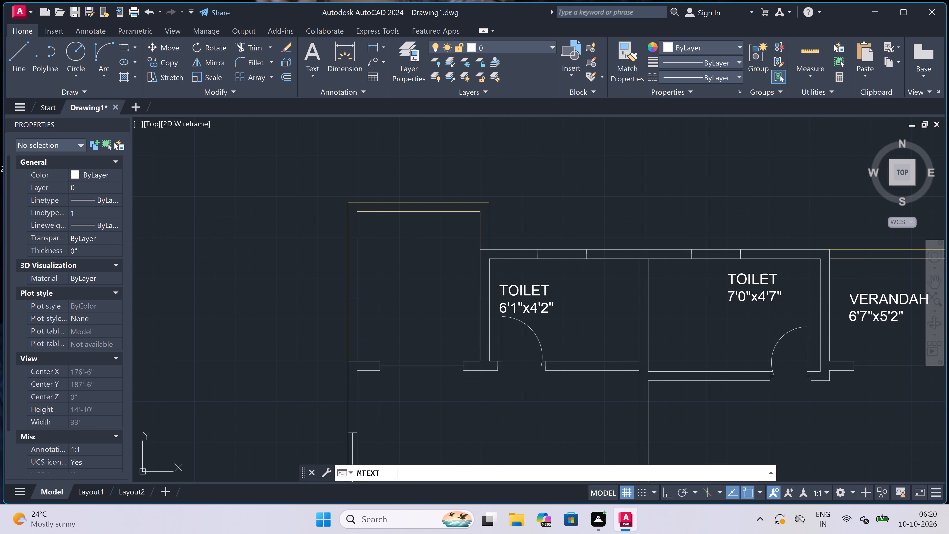
left_click(379, 292)
left_click(651, 297)
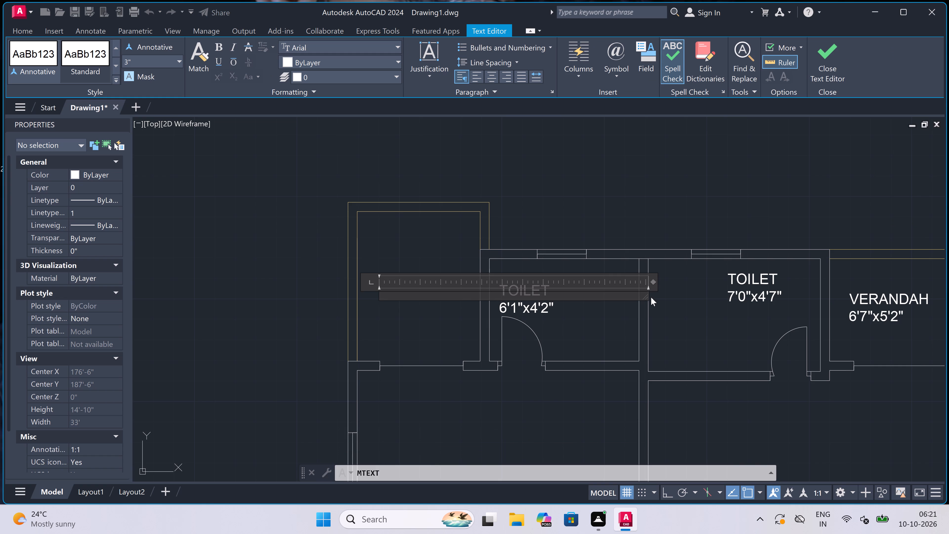
type("VERA")
type("NDAH")
key("Return")
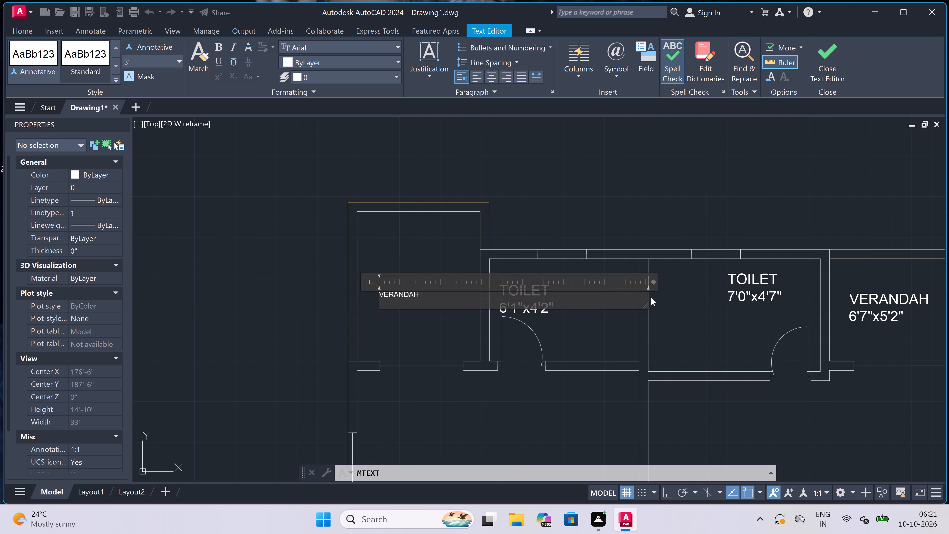
type("5'0")
type("\"x")
type("6'0")
key("BackSpace")
type("1\"")
left_click(406, 312)
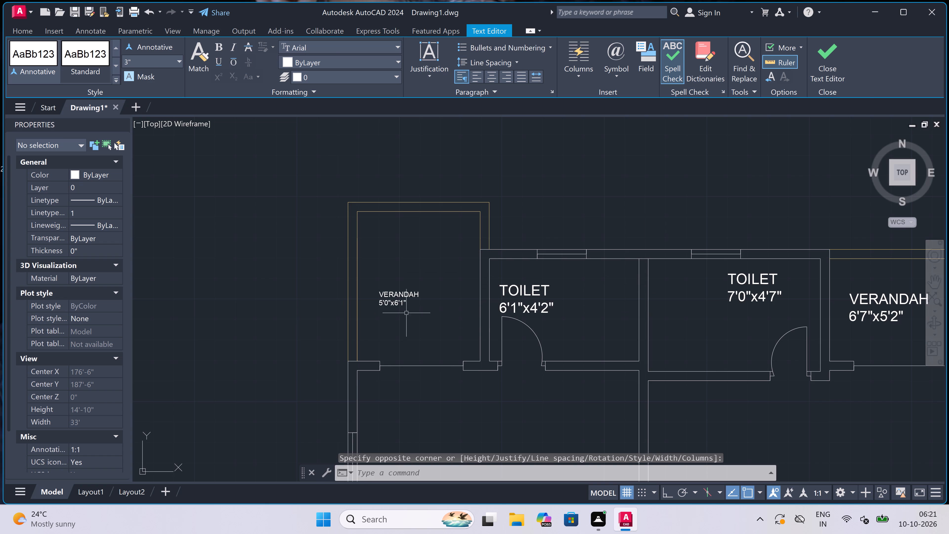
Set the text height of the northwest corner's "VERANDAH 5'0"x6'1"" label to 5".
left_click_drag(410, 271, 411, 273)
left_click(394, 303)
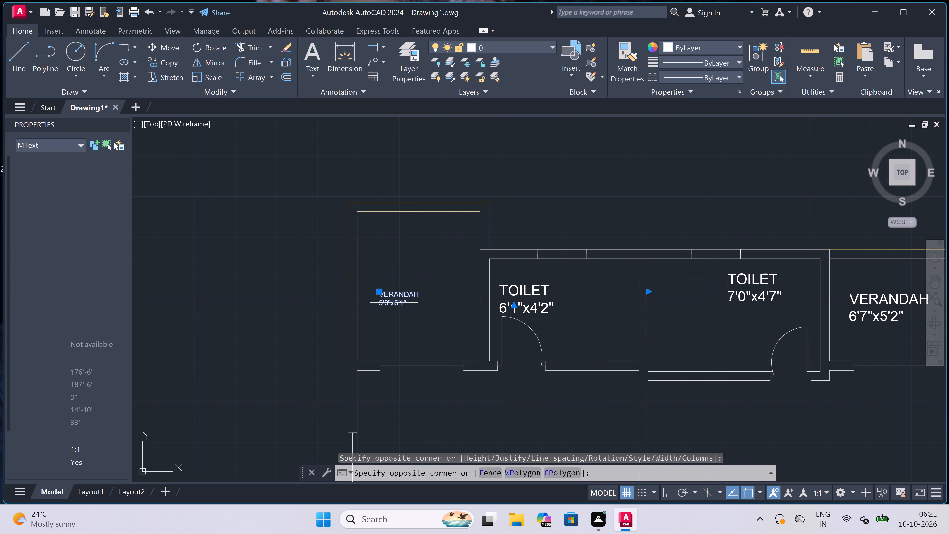
left_click(93, 381)
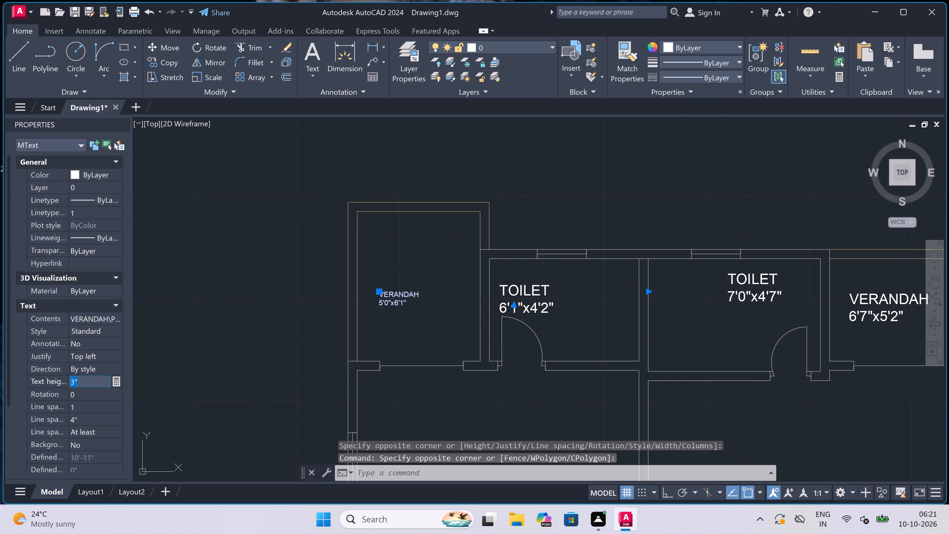
key("BackSpace")
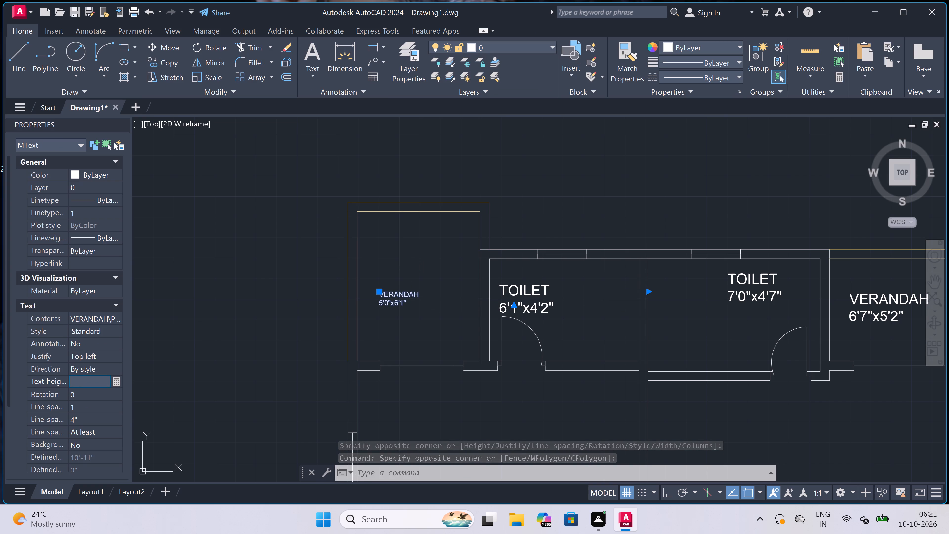
key("5")
key("shift+quotedbl")
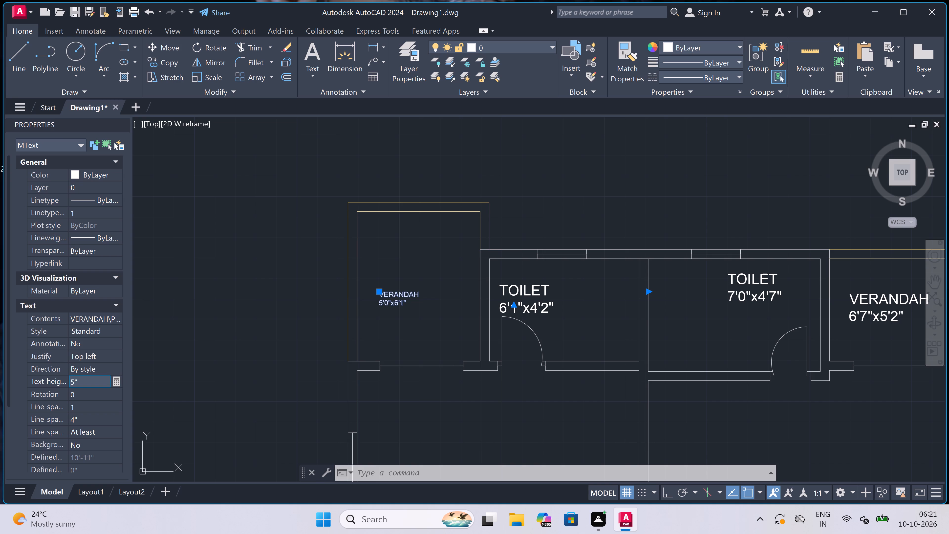
left_click(281, 317)
key("Escape")
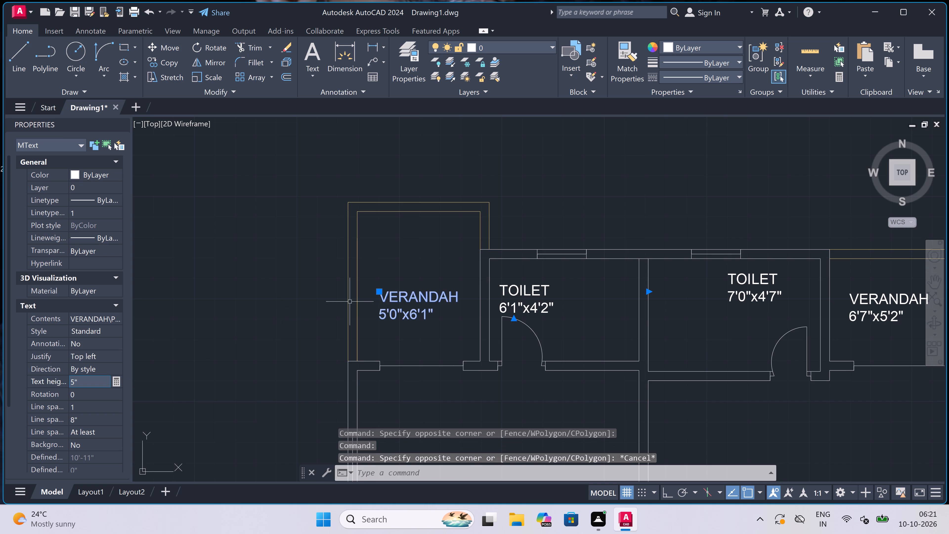
key("Escape")
Move the northeast apartment's "TOILET 6'6"x4'0"" label up and slightly west, clear of the toilet's south wall.
scroll(399, 288, "down", 3)
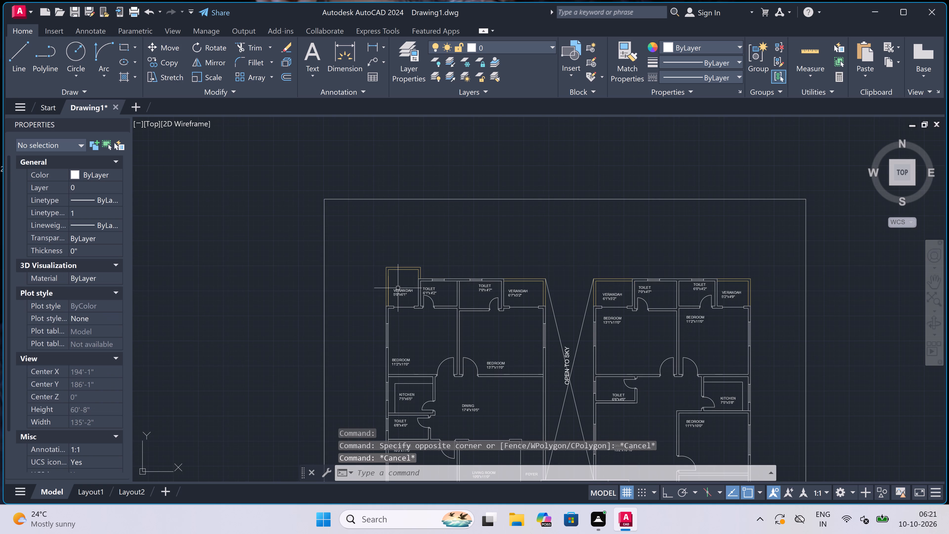
scroll(418, 263, "down", 2)
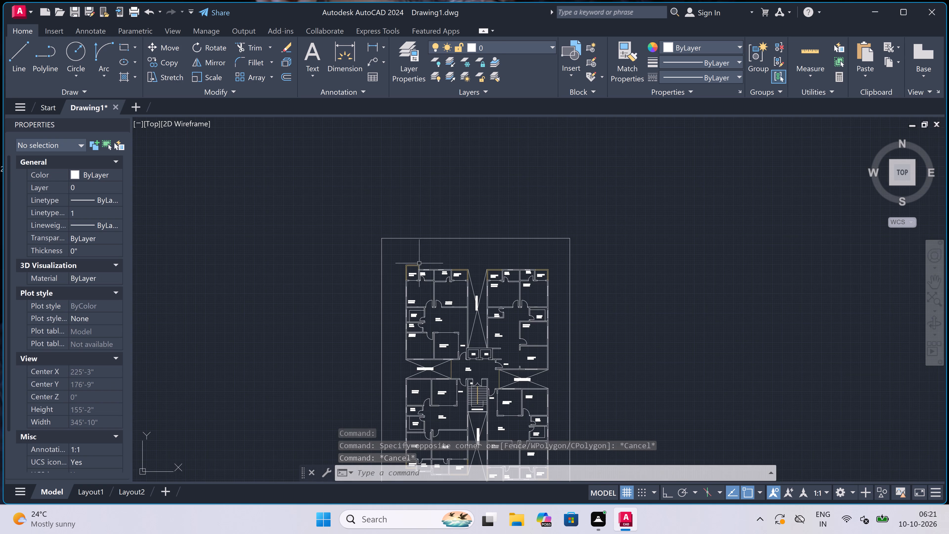
scroll(511, 347, "up", 3)
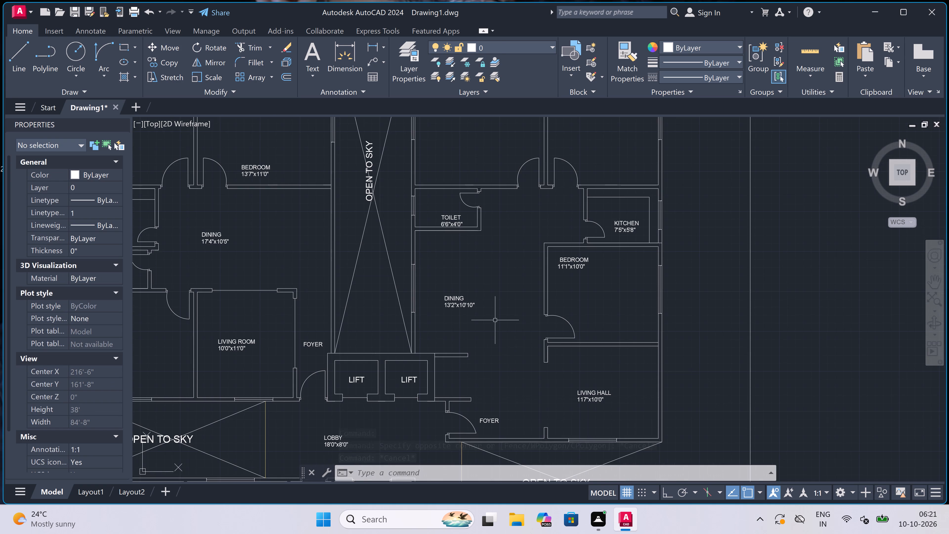
scroll(464, 163, "down", 1)
scroll(462, 155, "up", 4)
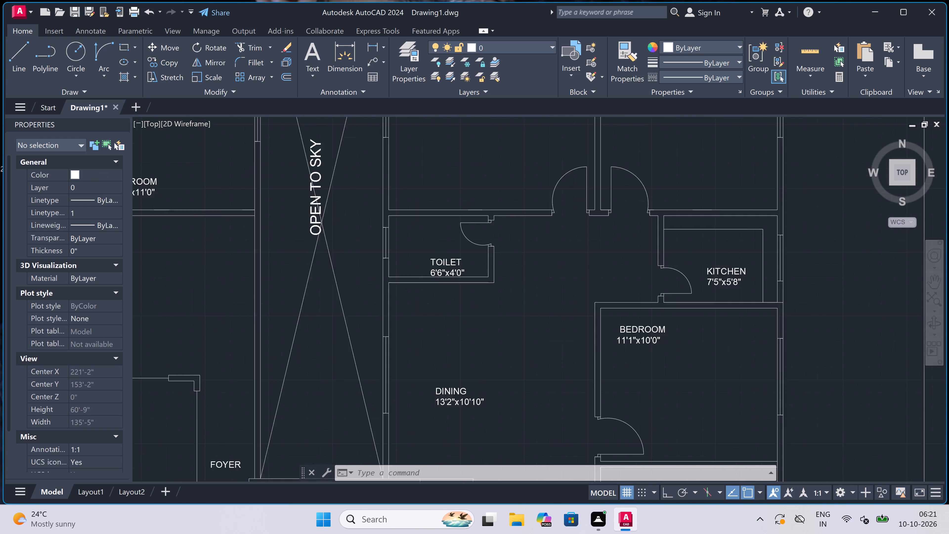
scroll(420, 299, "down", 2)
scroll(410, 361, "up", 2)
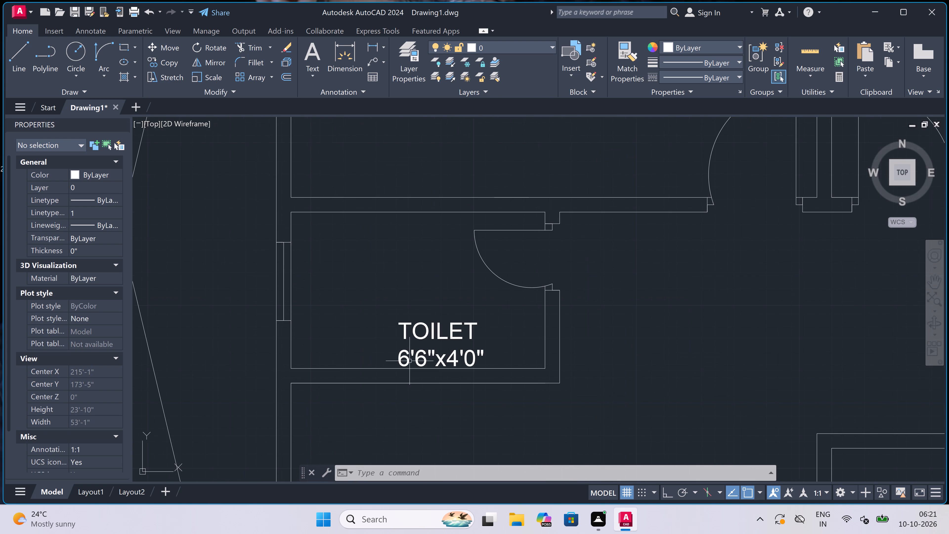
left_click(411, 330)
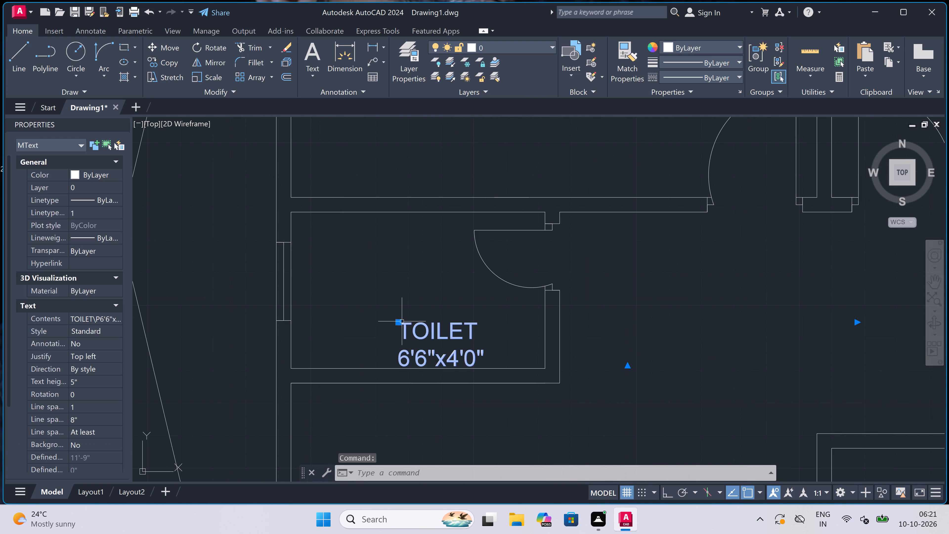
left_click(400, 320)
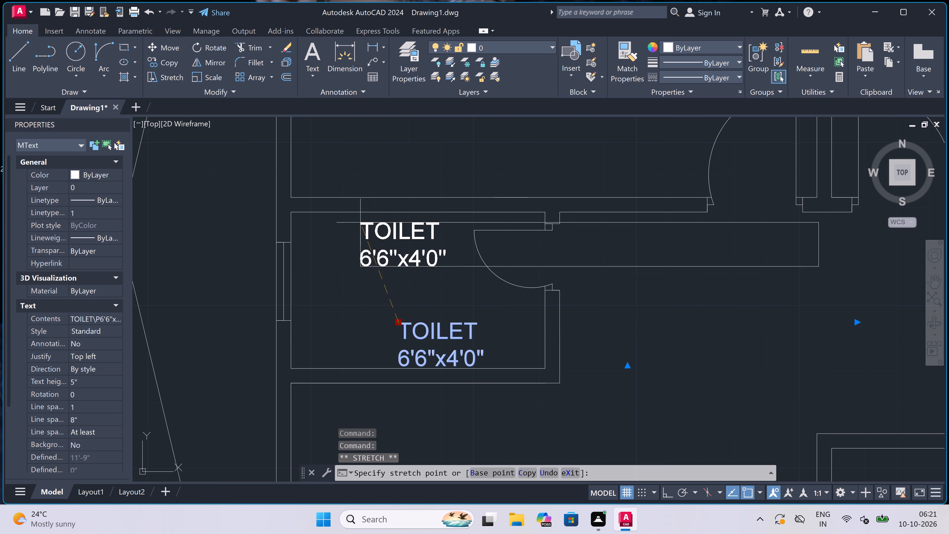
left_click(360, 223)
key("Escape")
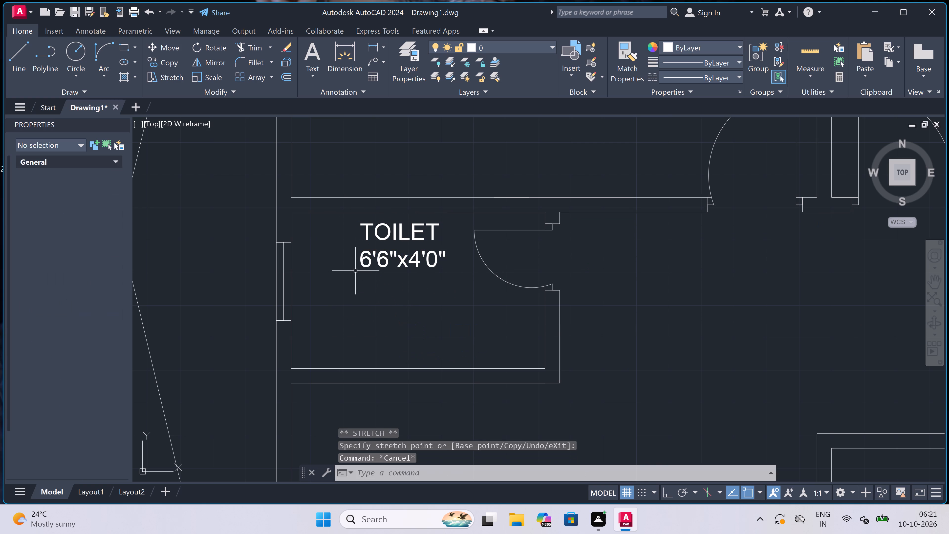
Examine the room labels of the two east apartments and the title area for misplaced text.
scroll(356, 270, "down", 4)
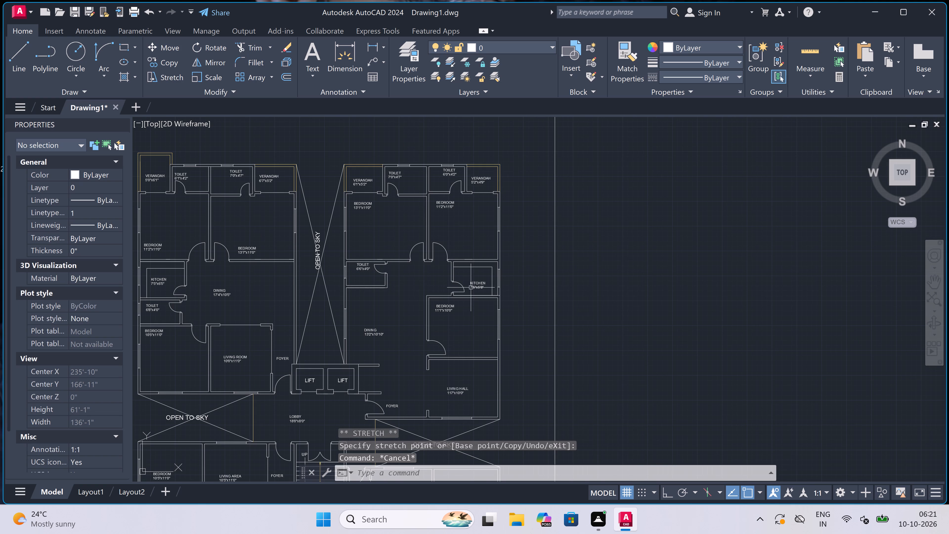
scroll(480, 290, "down", 1)
scroll(455, 357, "up", 2)
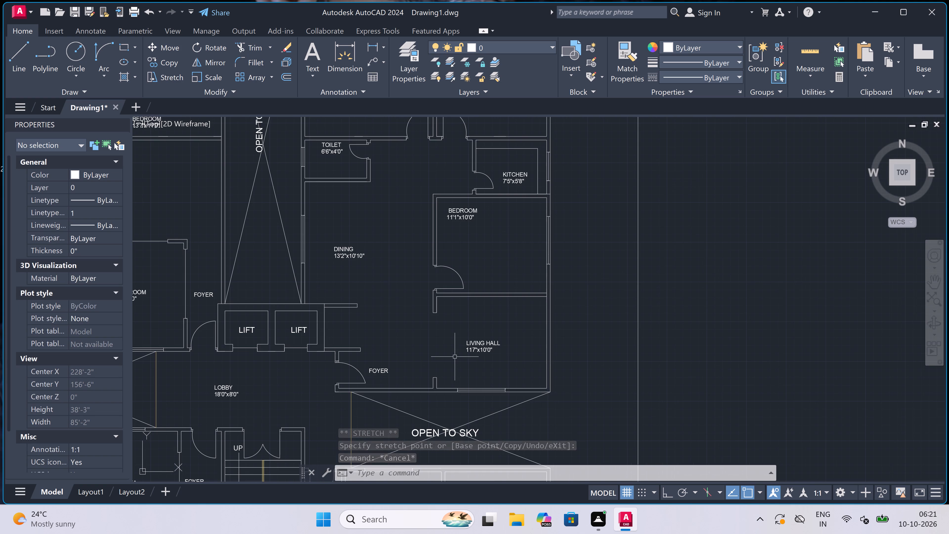
scroll(446, 293, "down", 2)
scroll(437, 360, "down", 1)
scroll(431, 425, "down", 1)
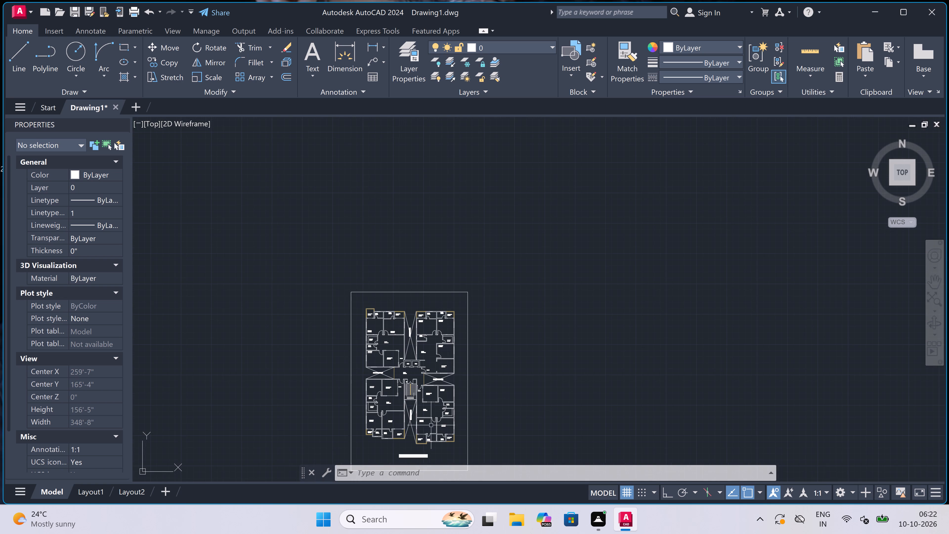
scroll(424, 454, "up", 4)
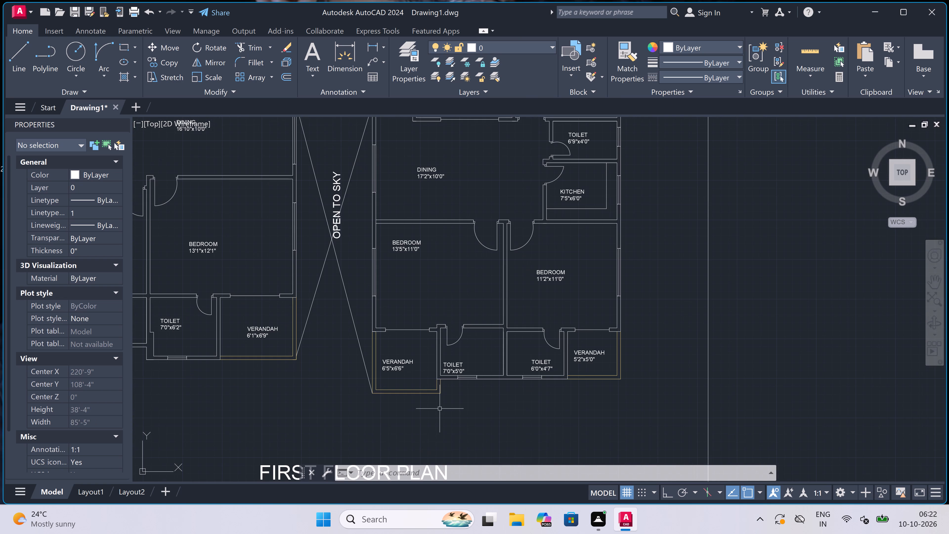
scroll(445, 393, "down", 2)
Move the southwest apartment's "BEDROOM 11'1"x11'0"" label straight north, to just below the kitchen wall.
scroll(322, 356, "up", 1)
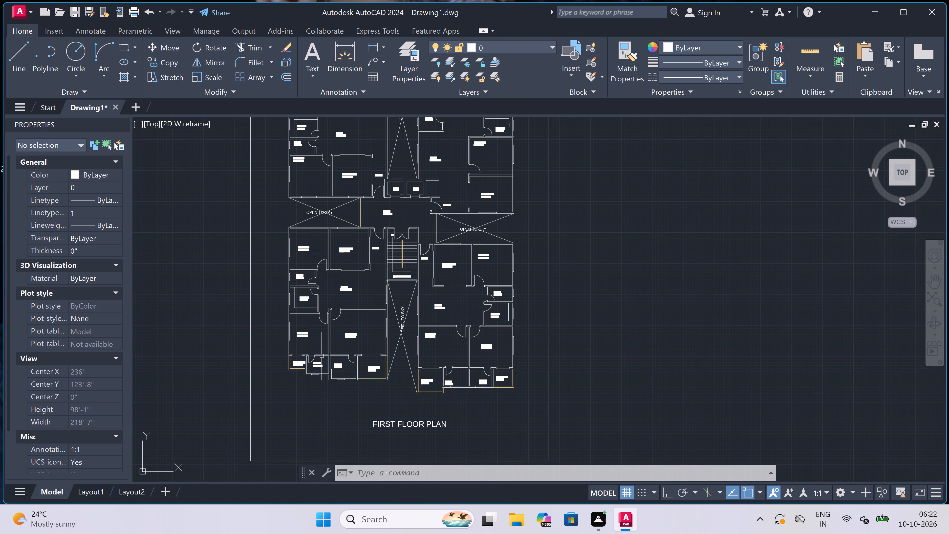
scroll(322, 356, "up", 1)
scroll(321, 353, "down", 2)
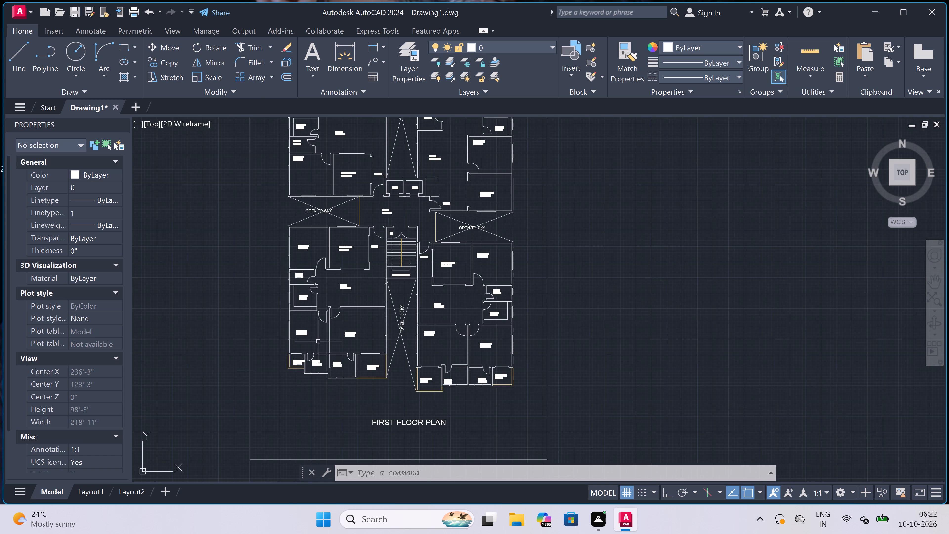
scroll(264, 294, "up", 3)
scroll(417, 381, "down", 2)
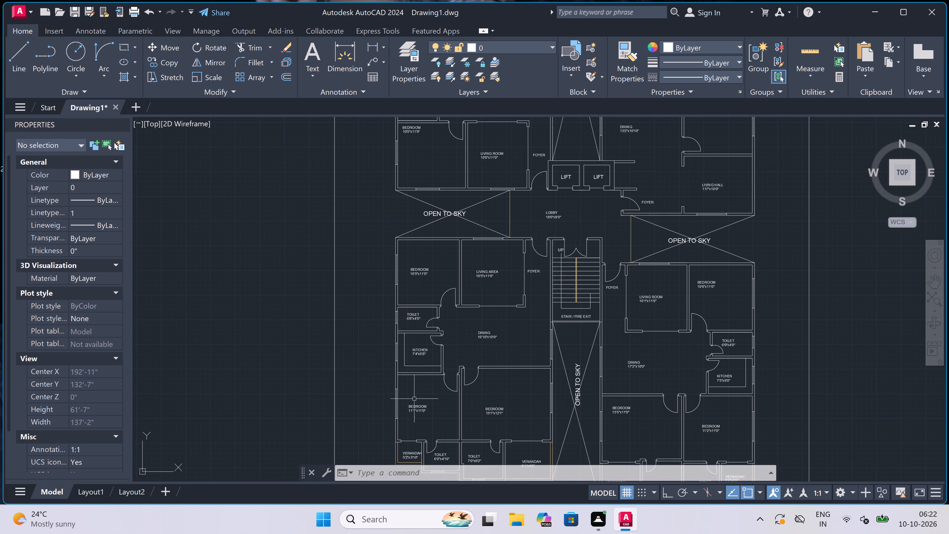
scroll(414, 404, "up", 2)
left_click(412, 410)
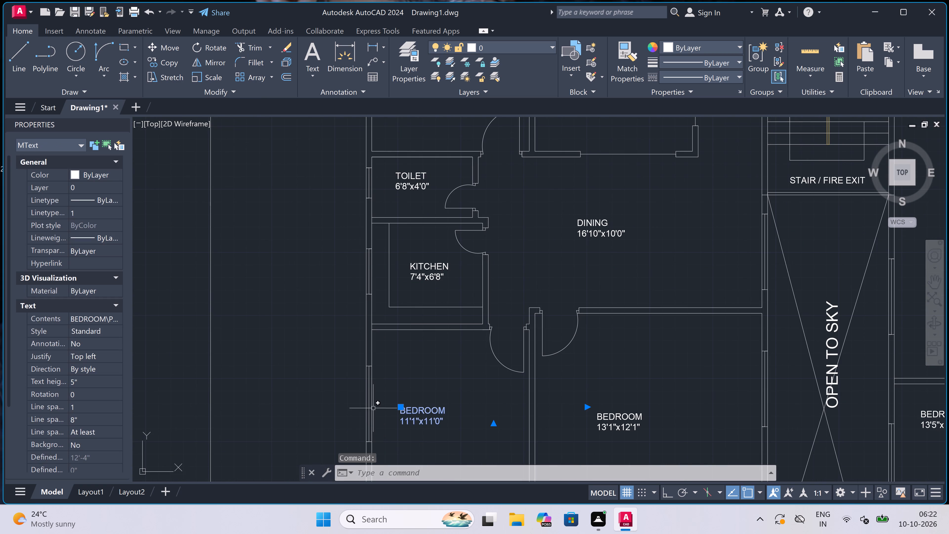
left_click(403, 408)
left_click(399, 347)
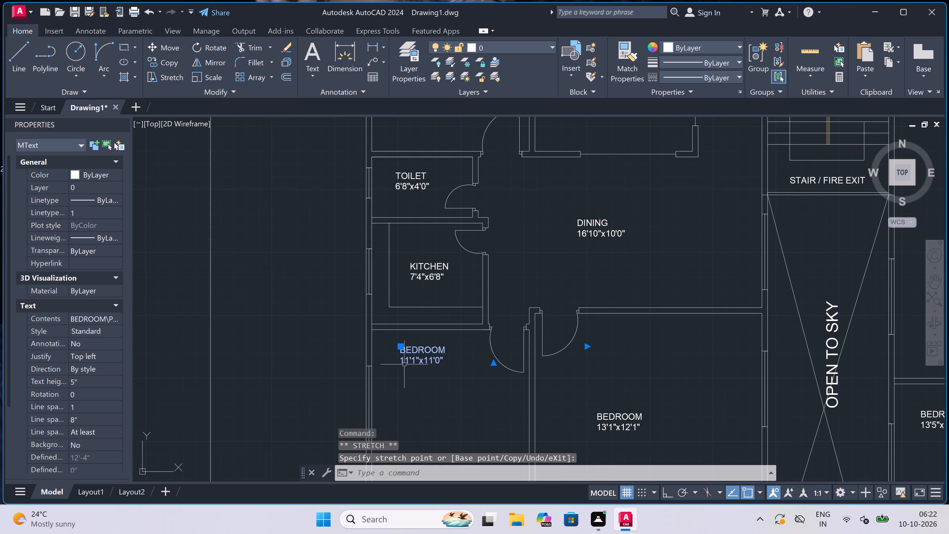
key("Escape")
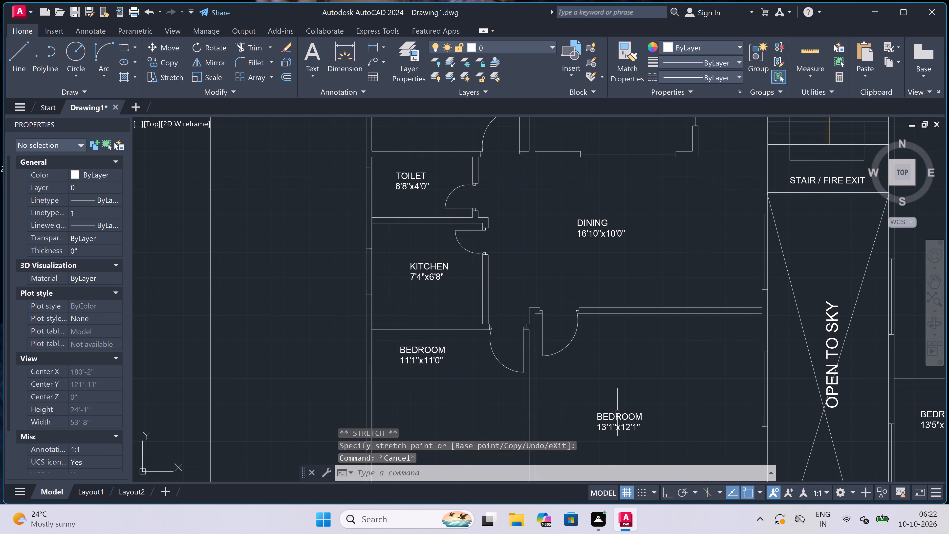
Move the southwest apartment's "BEDROOM 13'1"x12'1"" label northeast, to just below the wall shared with the dining area.
left_click(617, 413)
left_click(596, 416)
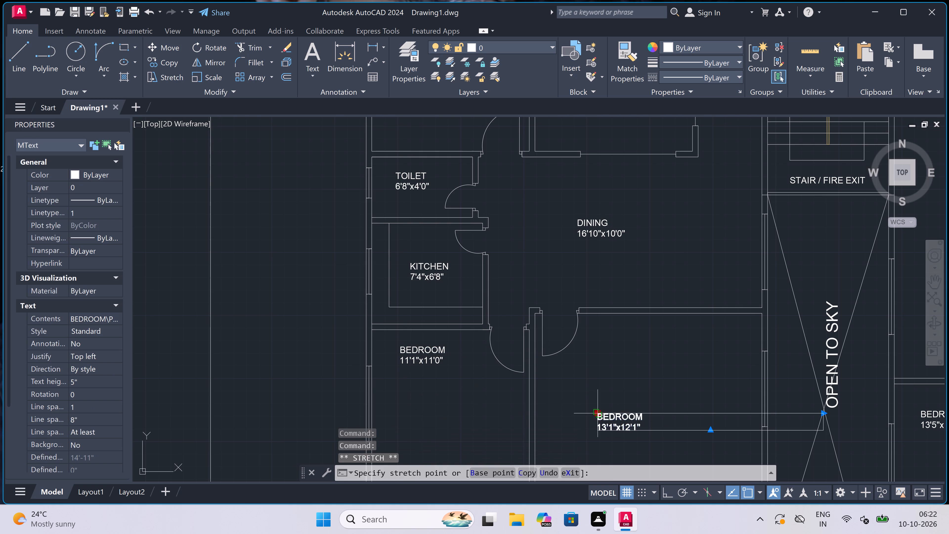
left_click(645, 332)
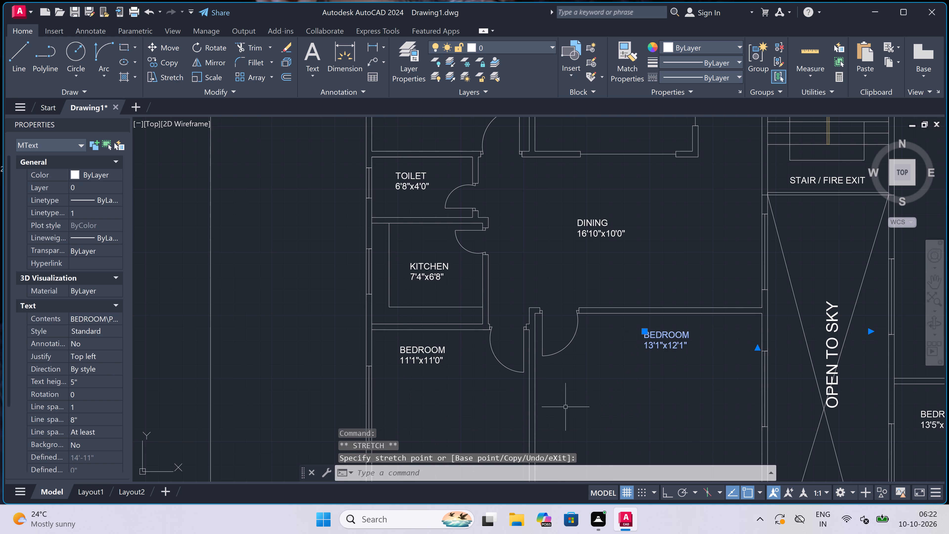
Move the southwest apartment's "TOILET 6'8"x4'0"" label slightly northeast, toward the room's north wall.
key("Escape")
scroll(490, 277, "down", 2)
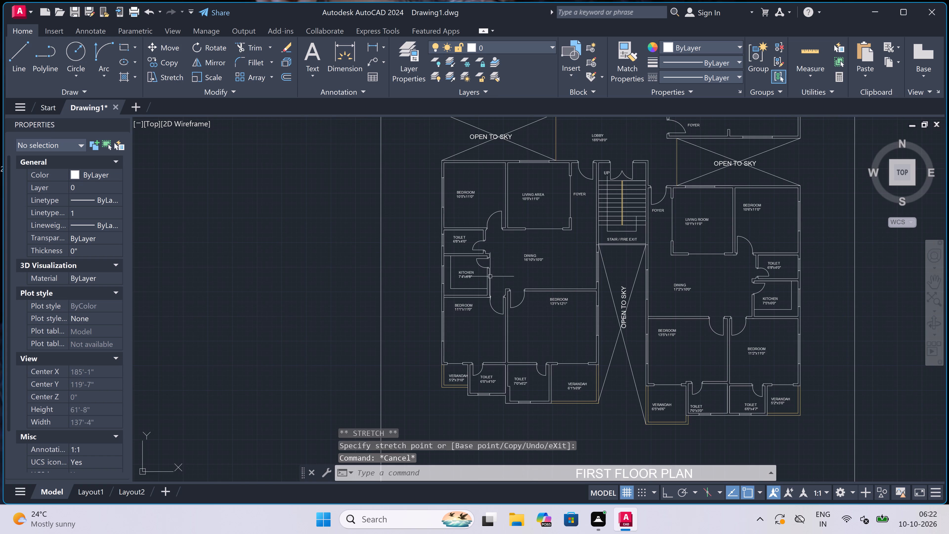
scroll(453, 211, "up", 3)
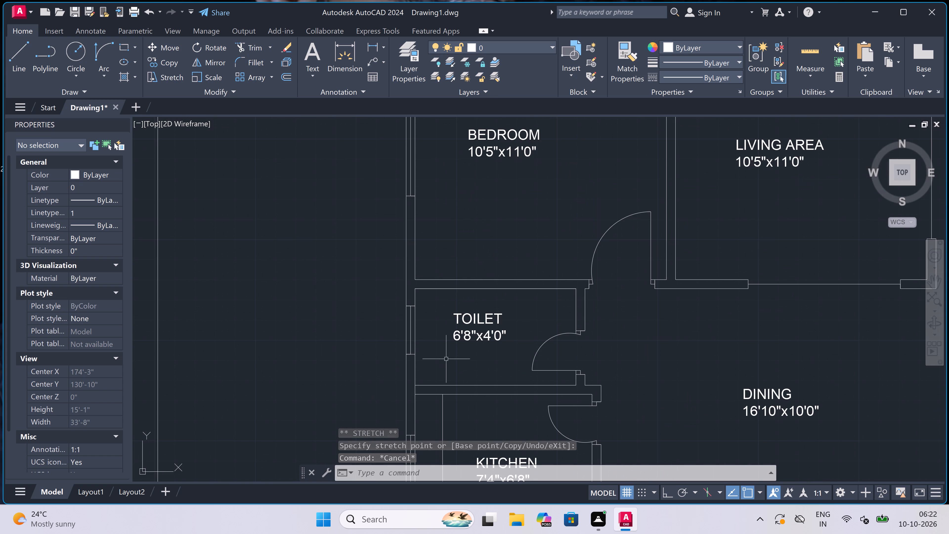
left_click(475, 320)
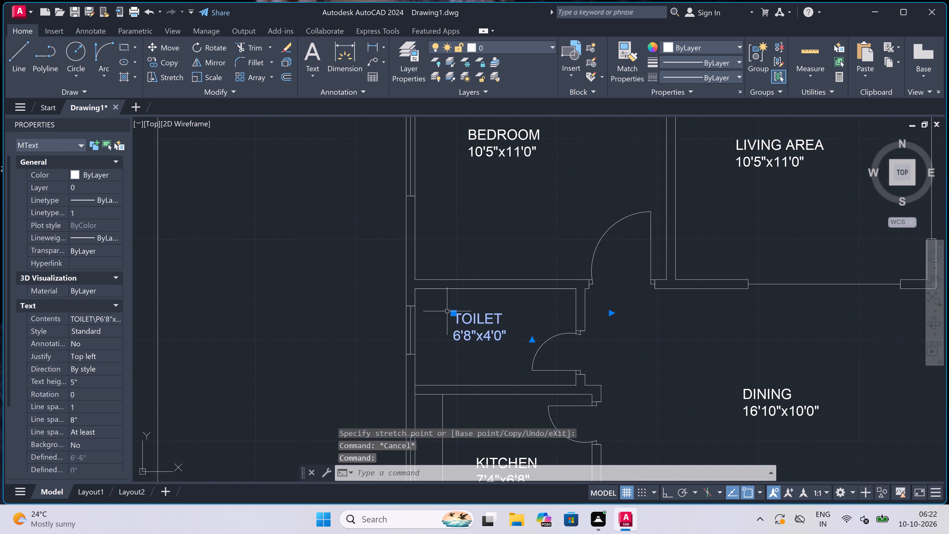
left_click(451, 314)
scroll(475, 306, "up", 3)
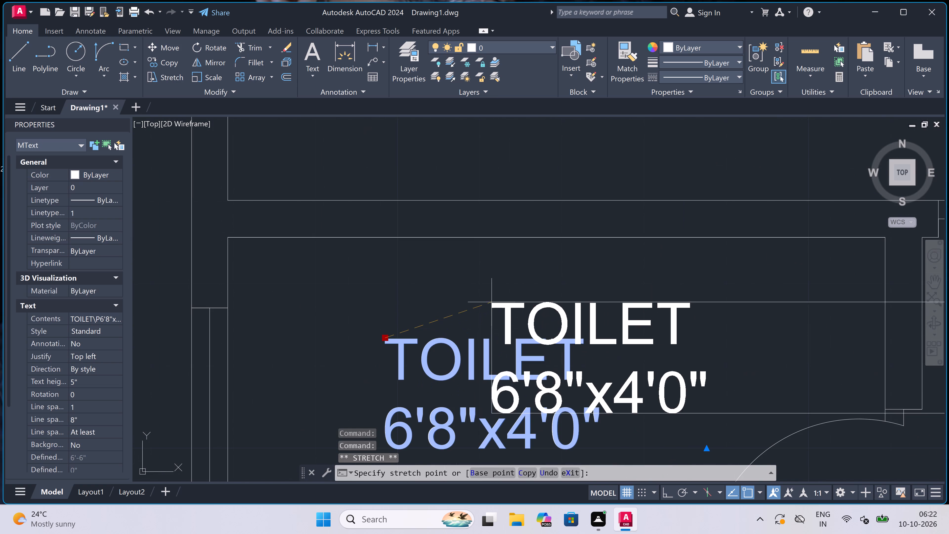
left_click(512, 290)
key("Escape")
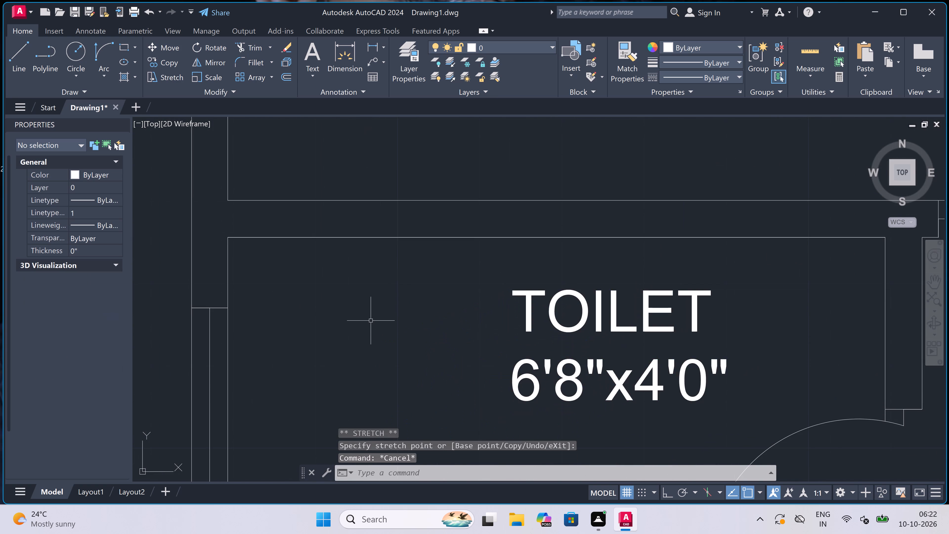
Move the southwest apartment's "BEDROOM 10'5"x11'0"" label down and slightly west, to just above the toilet's north wall.
scroll(371, 321, "down", 6)
scroll(389, 244, "up", 2)
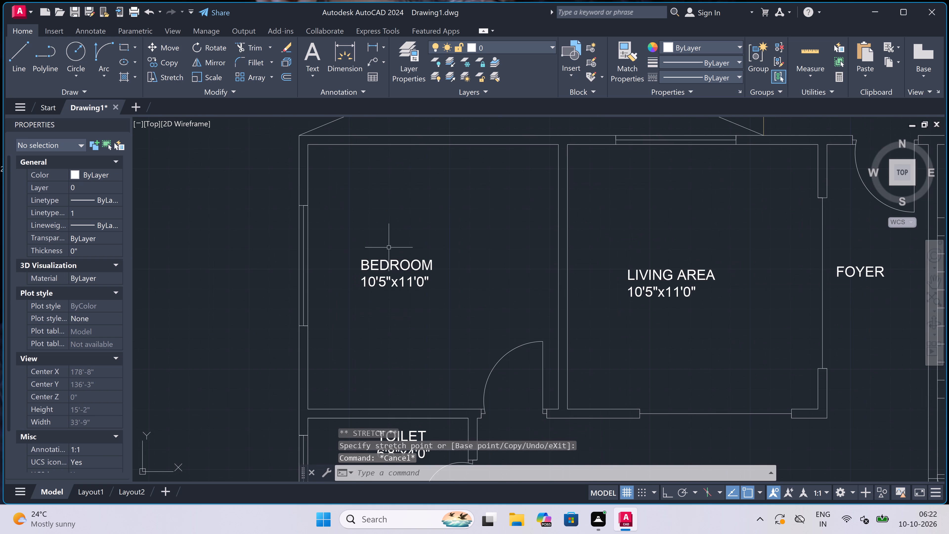
left_click(390, 262)
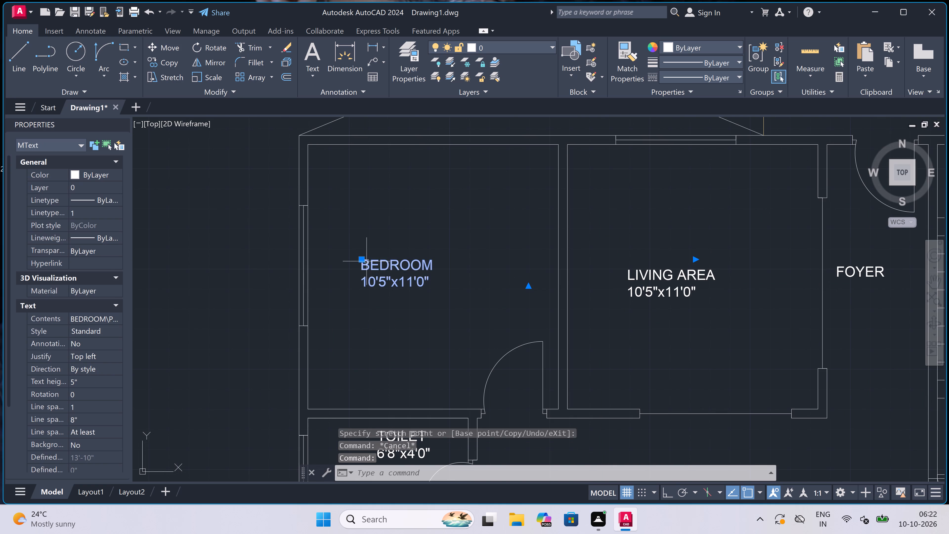
left_click(364, 260)
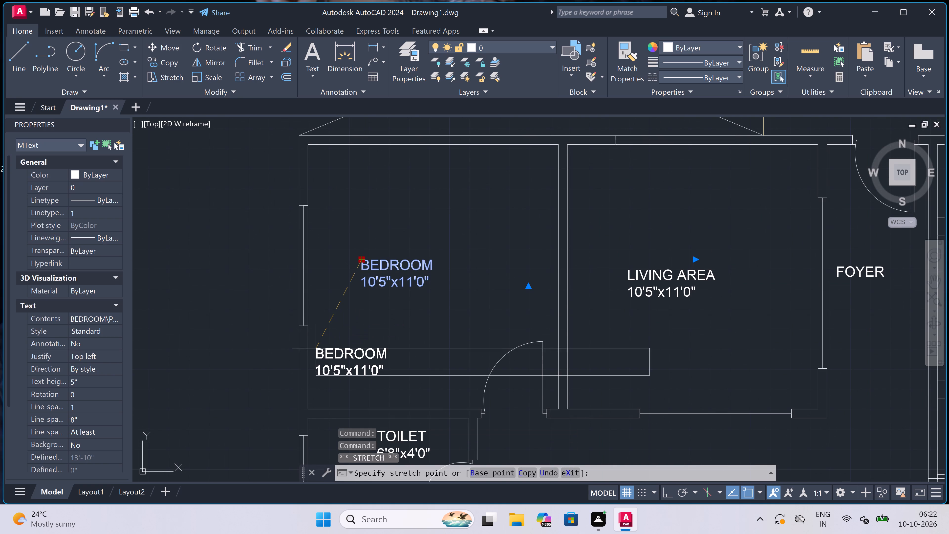
left_click(335, 369)
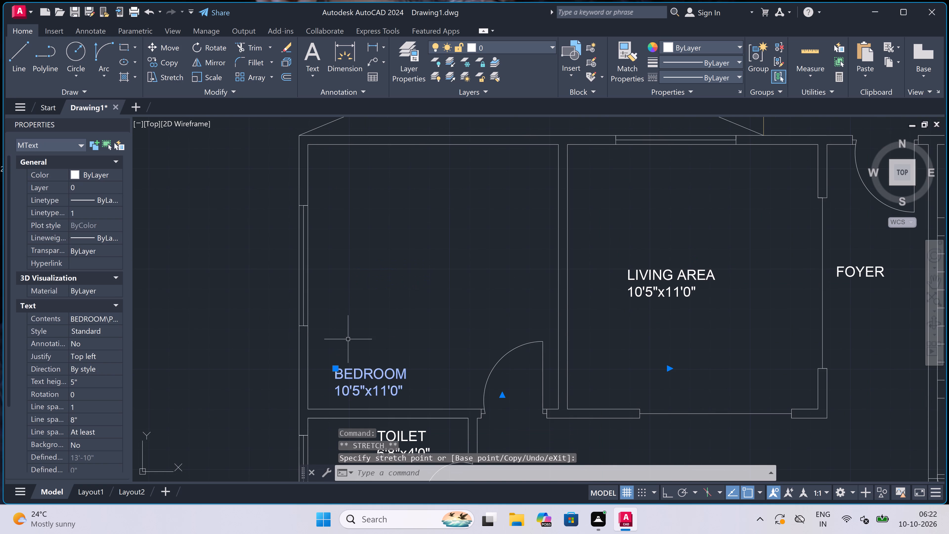
key("Escape")
Move the southwest apartment's "LIVING AREA 10'5"x11'0"" label southeast, into the room's southeast corner.
scroll(348, 339, "down", 3)
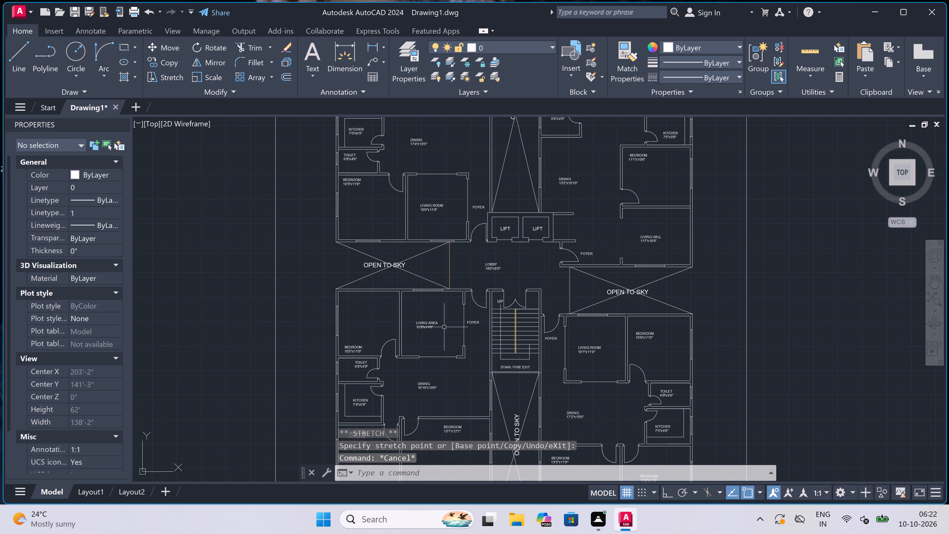
scroll(411, 324, "up", 2)
left_click(425, 322)
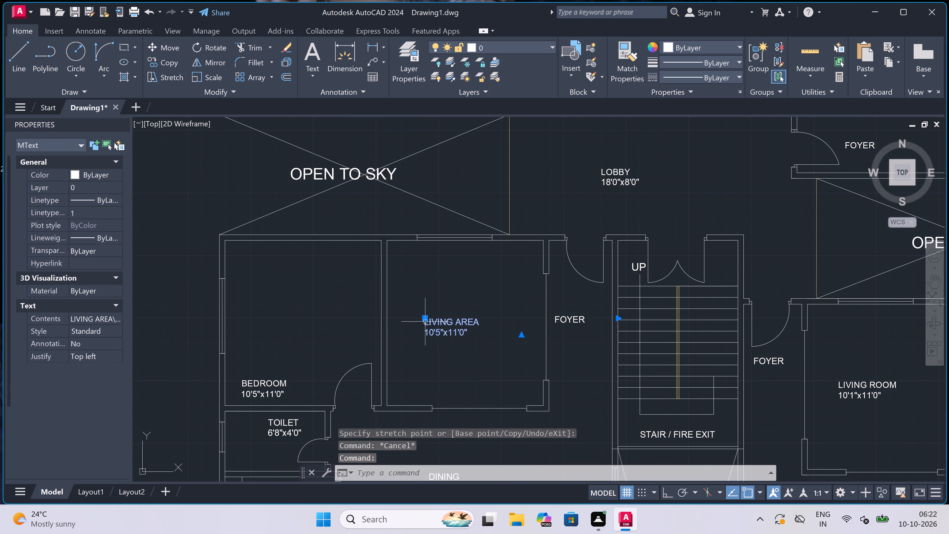
left_click(423, 319)
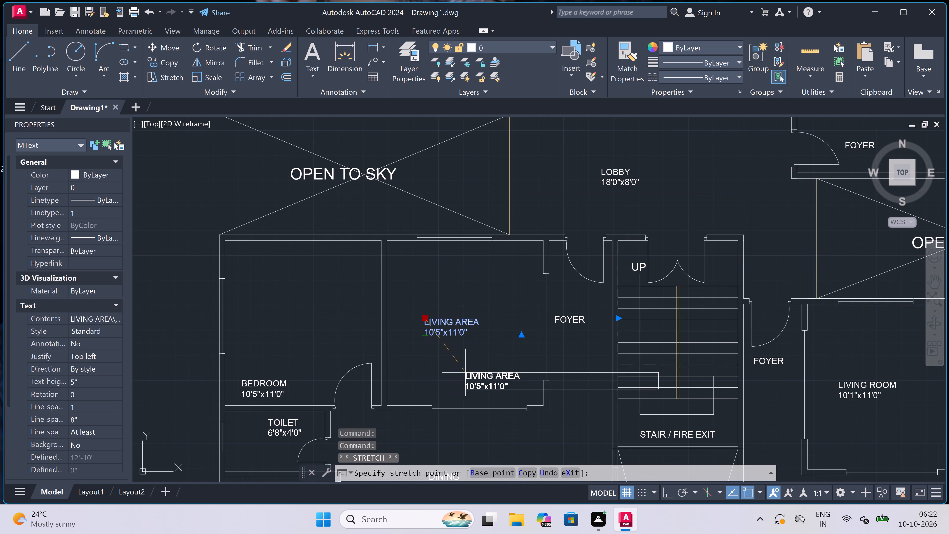
left_click(465, 373)
key("Escape")
Move the southeast apartment's "LIVING ROOM 10'1"x11'0"" label down and slightly west, into the room's southwest corner.
scroll(415, 346, "down", 2)
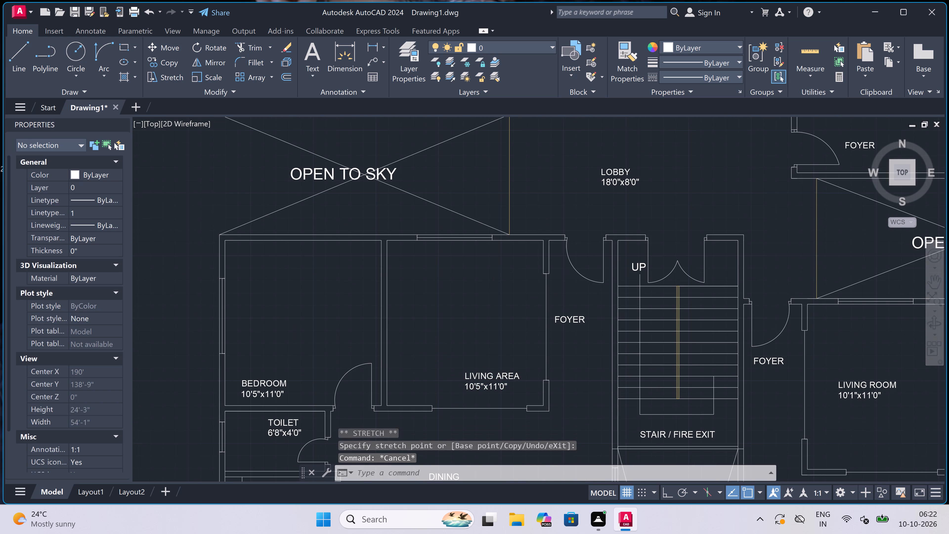
scroll(415, 346, "down", 1)
scroll(527, 358, "up", 2)
left_click(528, 354)
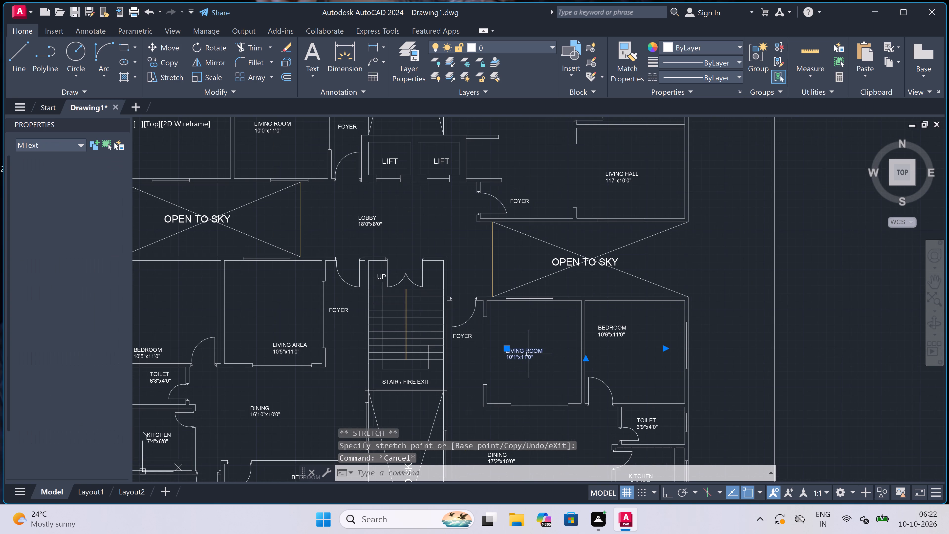
left_click(506, 348)
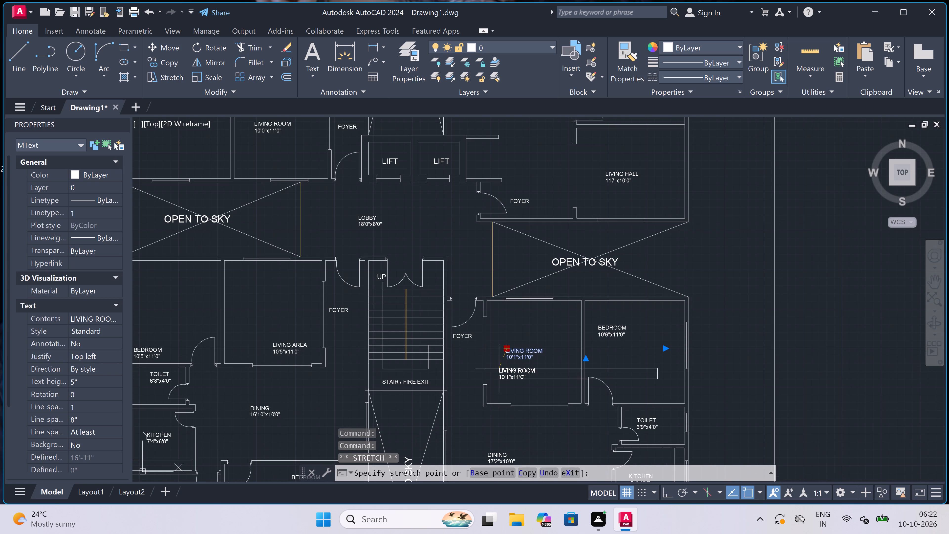
scroll(490, 385, "up", 2)
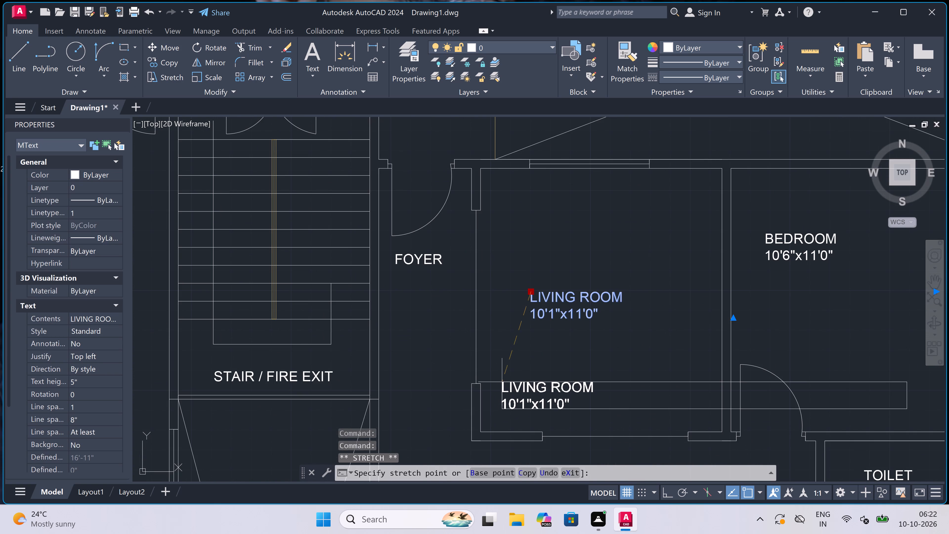
left_click(502, 382)
key("Escape")
Move the southeast apartment's "BEDROOM 10'6"x11'0"" label southeast, to just above the toilet wall and east of the door swing.
scroll(489, 349, "down", 4)
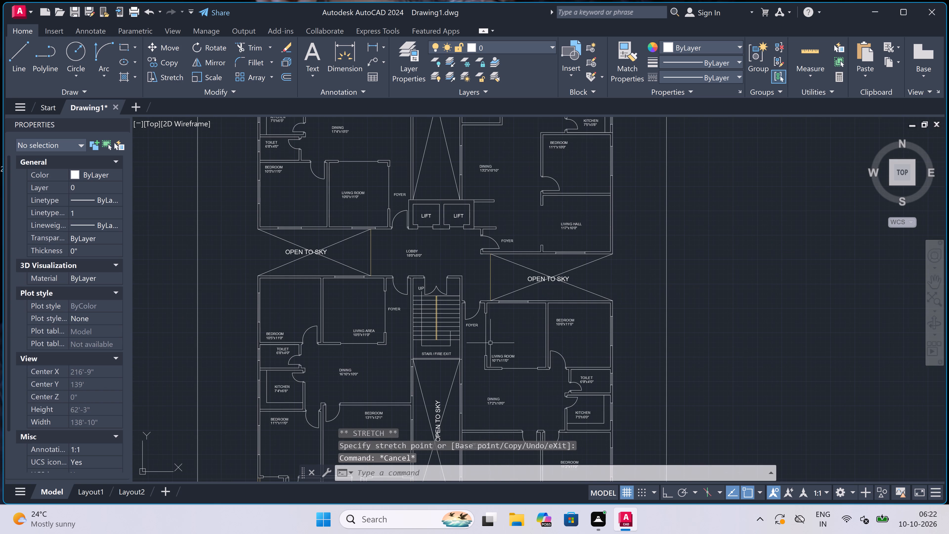
scroll(577, 319, "up", 2)
scroll(553, 322, "up", 1)
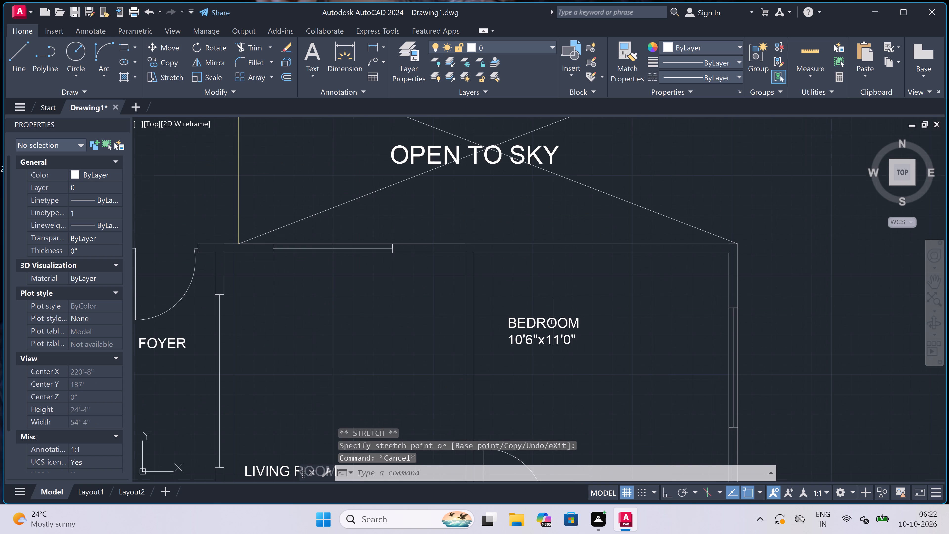
left_click(553, 322)
left_click(500, 325)
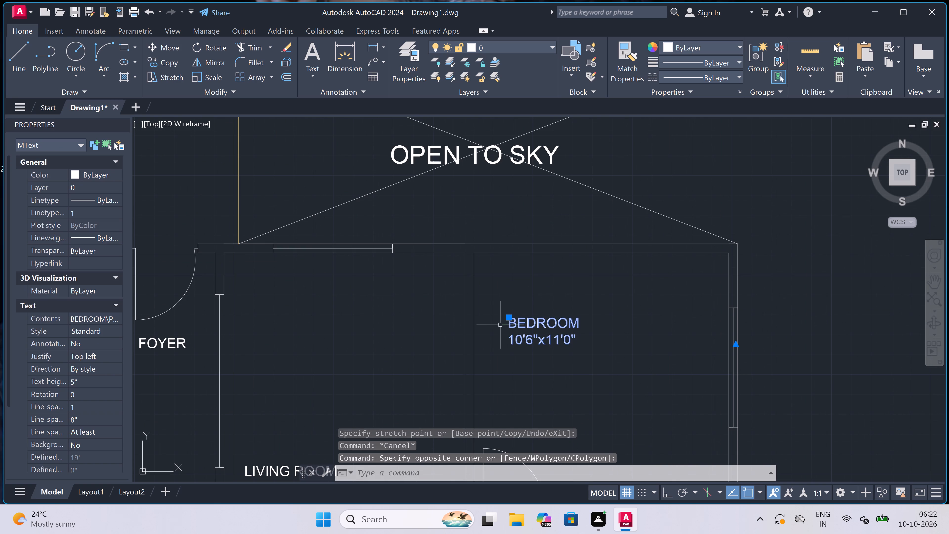
left_click(509, 318)
scroll(509, 315, "down", 2)
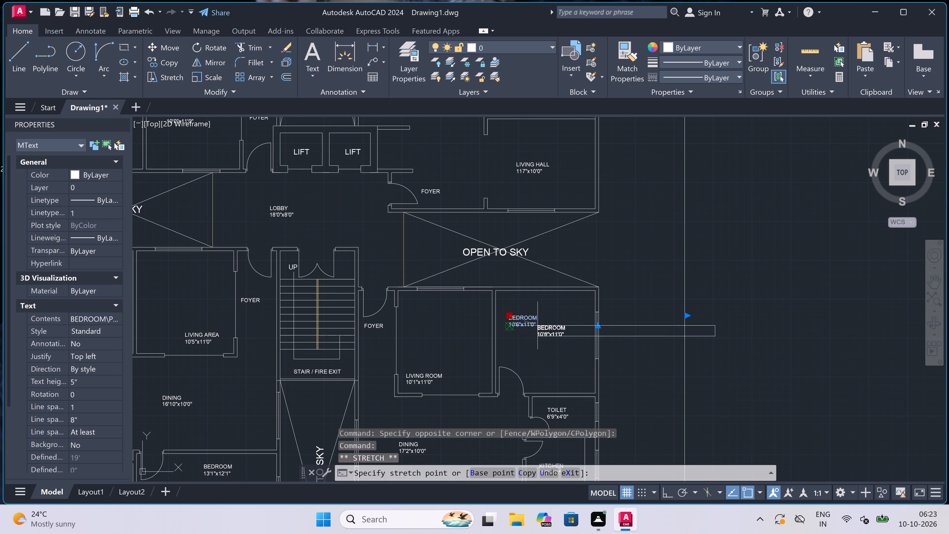
scroll(547, 387, "up", 4)
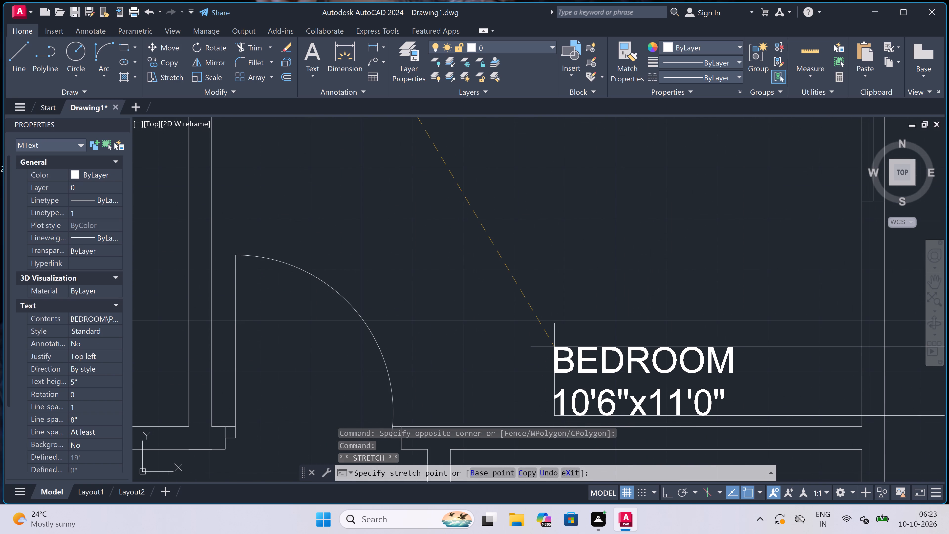
left_click(559, 340)
scroll(516, 330, "down", 6)
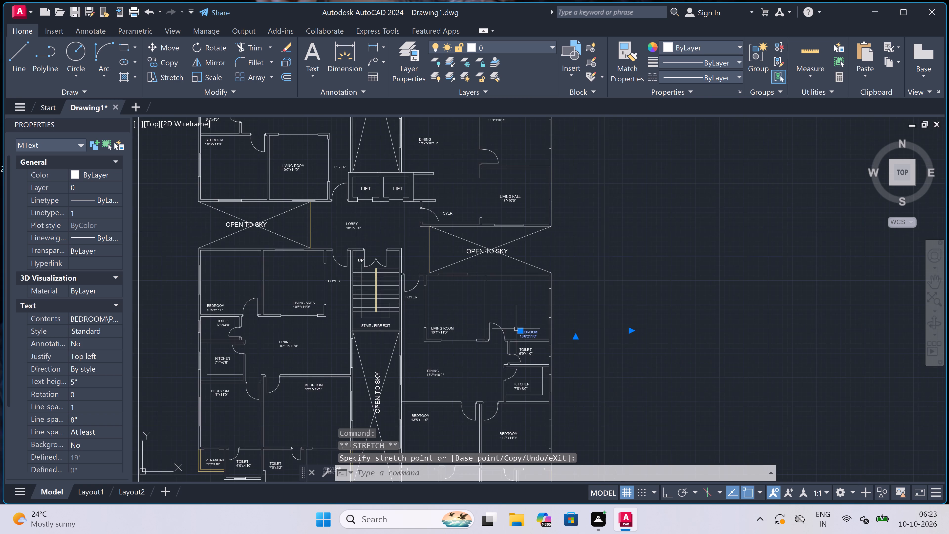
Move the northeast apartment's "LIVING HALL 117"x10'0"" label straight south, to just above the hall's south wall.
scroll(516, 328, "down", 1)
scroll(515, 203, "up", 3)
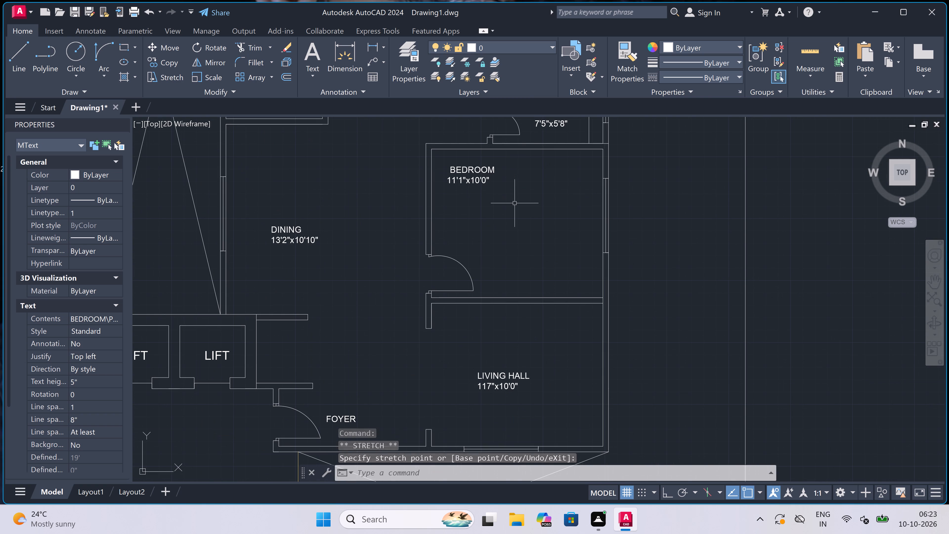
left_click(481, 374)
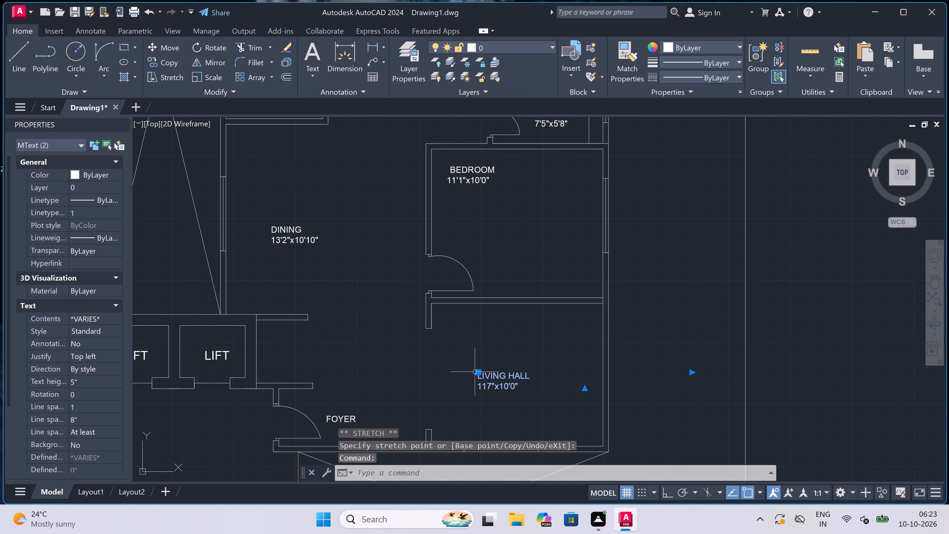
left_click(478, 372)
scroll(478, 372, "down", 2)
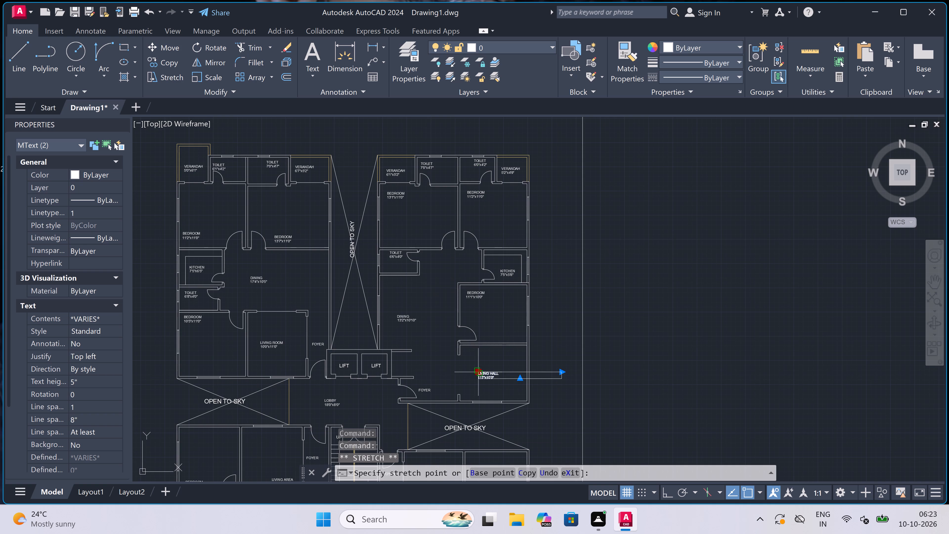
scroll(476, 390, "up", 3)
left_click(476, 390)
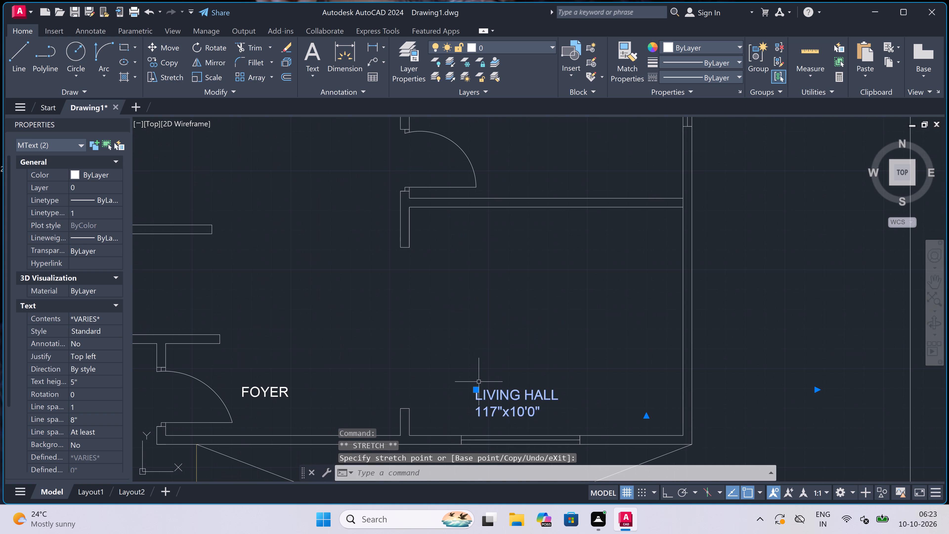
key("Escape")
Move the northwest apartment's "TOILET 6'8"x4'0"" label southeast, to just above the toilet's south wall and below the door swing.
scroll(479, 366, "down", 4)
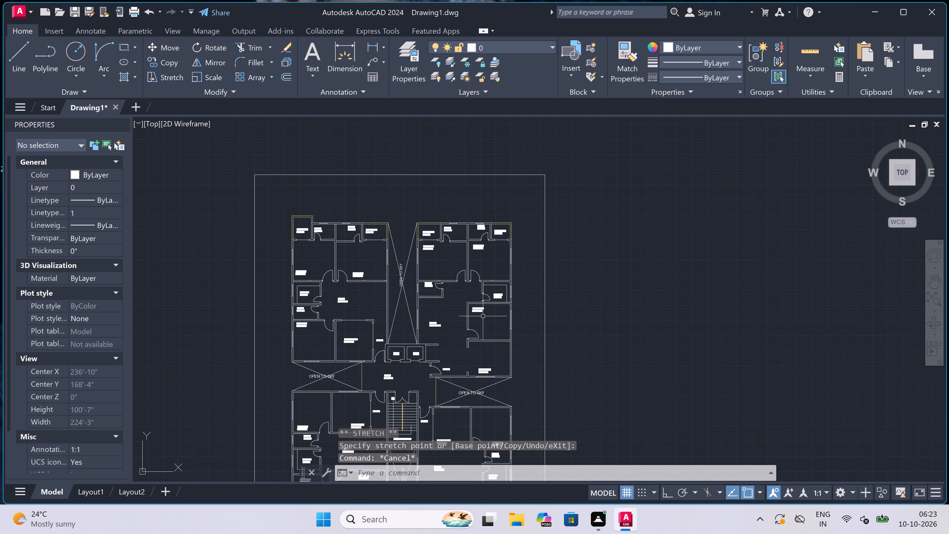
scroll(422, 277, "up", 2)
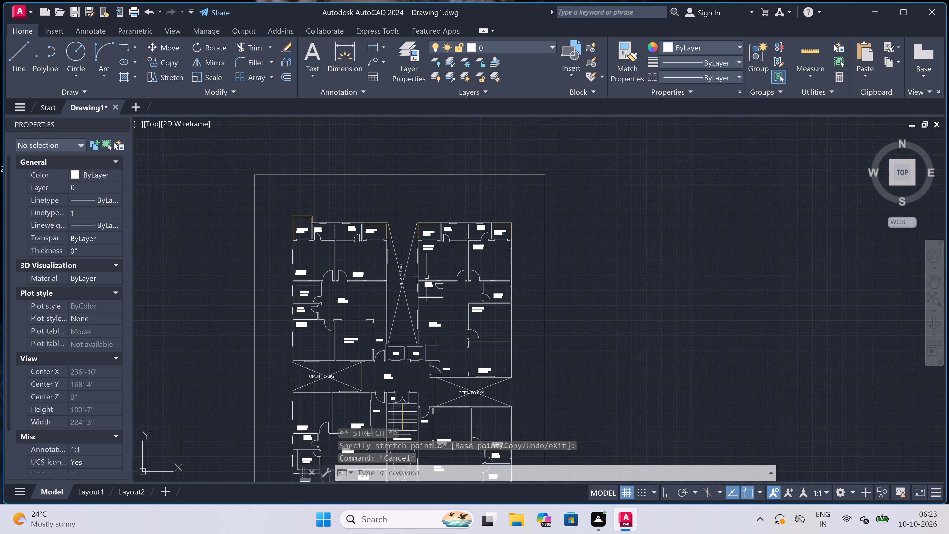
scroll(422, 277, "up", 1)
scroll(423, 281, "down", 1)
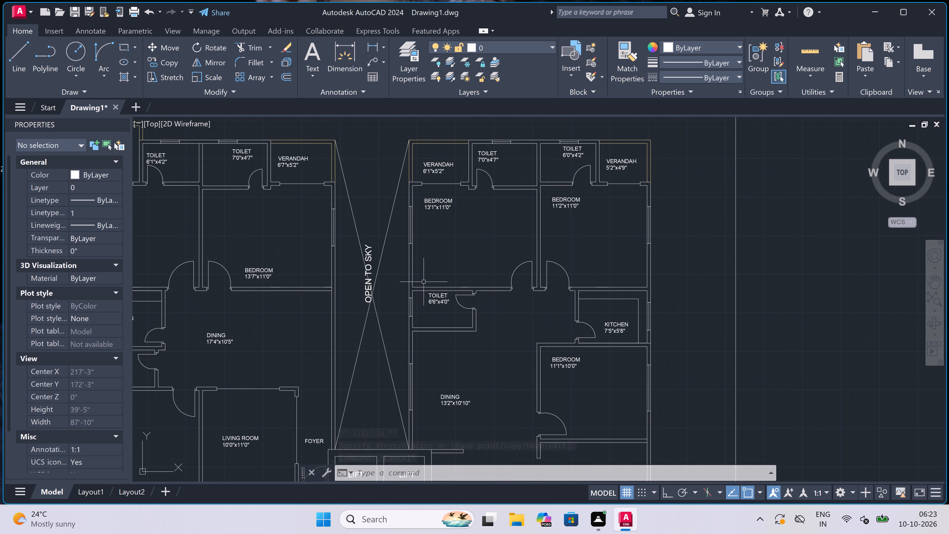
scroll(450, 300, "down", 2)
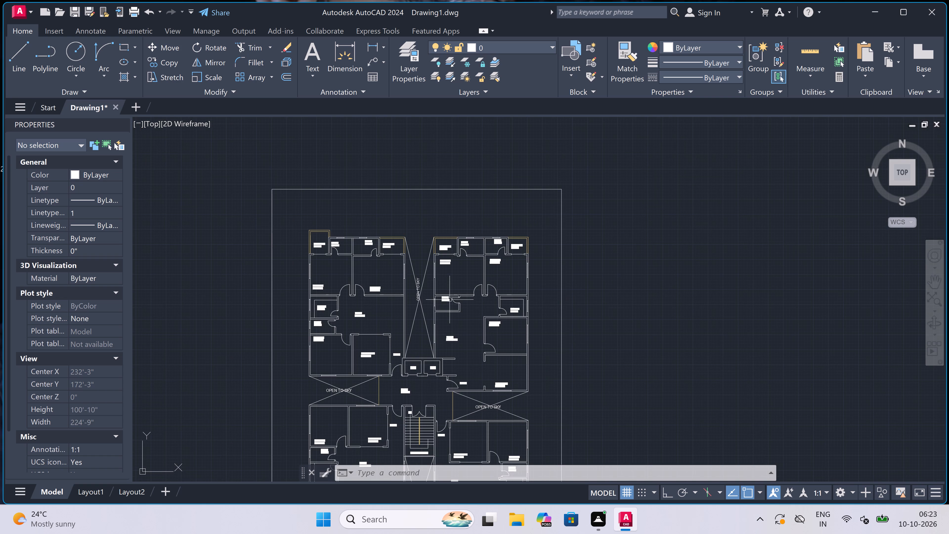
scroll(367, 284, "up", 2)
scroll(367, 285, "down", 1)
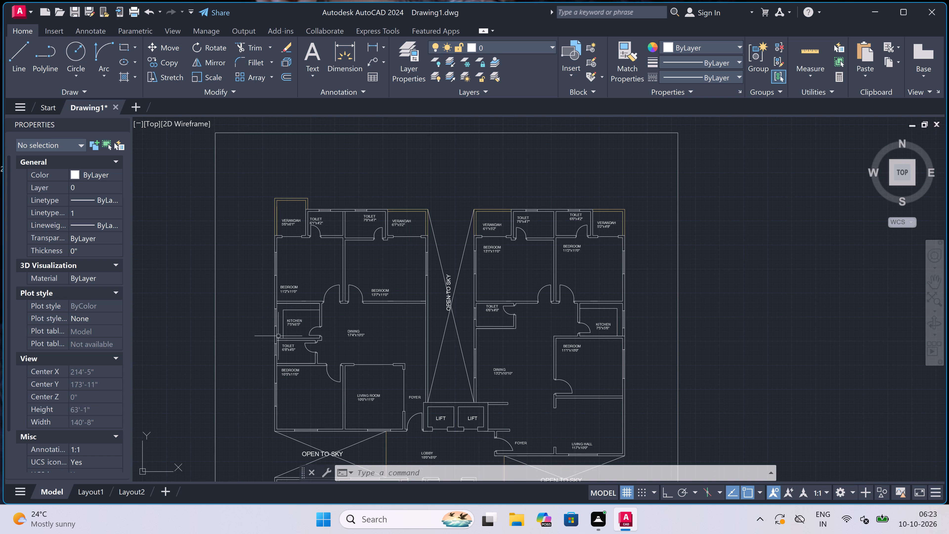
scroll(279, 341, "up", 3)
double_click(290, 363)
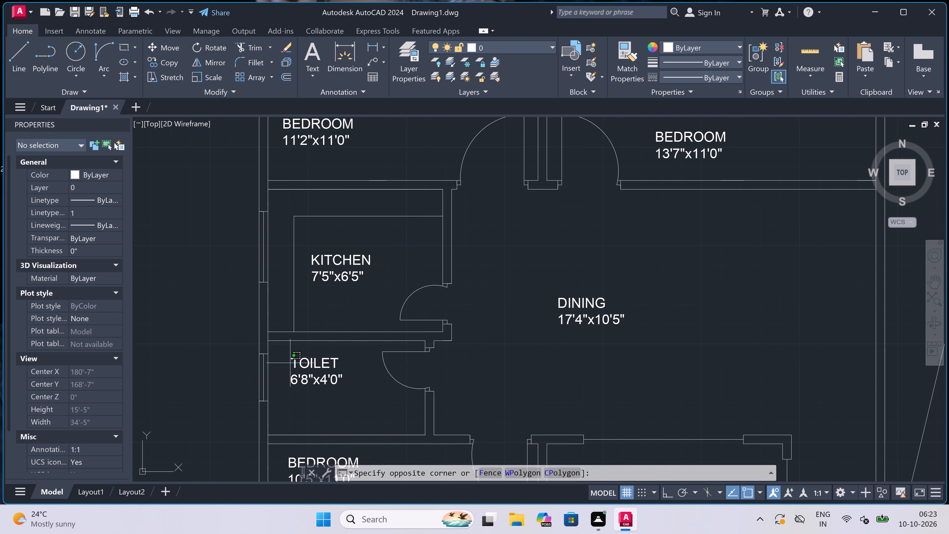
left_click(288, 356)
left_click(304, 361)
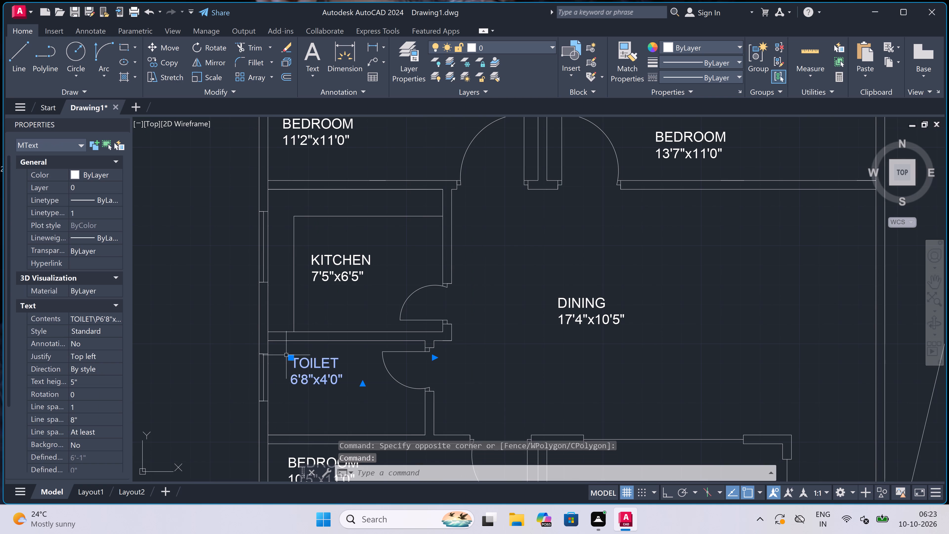
left_click(288, 356)
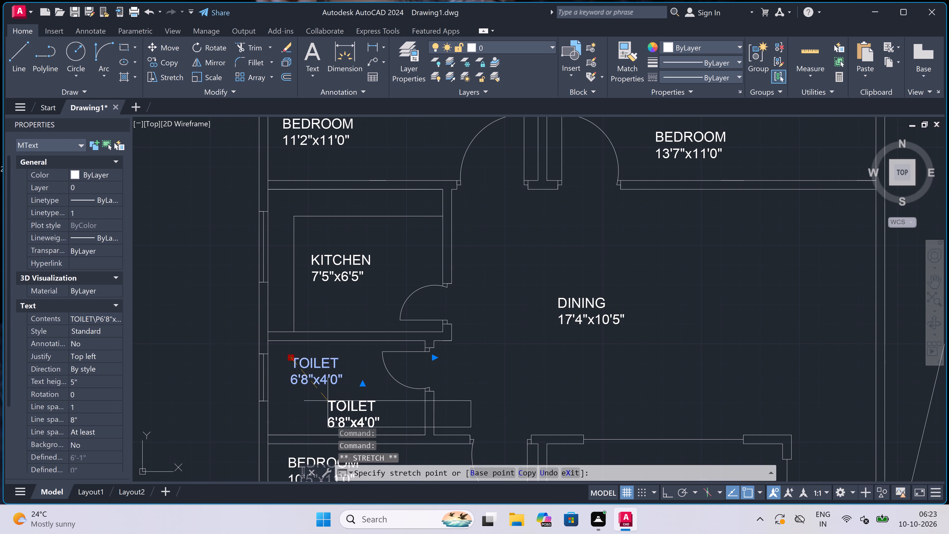
scroll(349, 398, "up", 2)
left_click(350, 397)
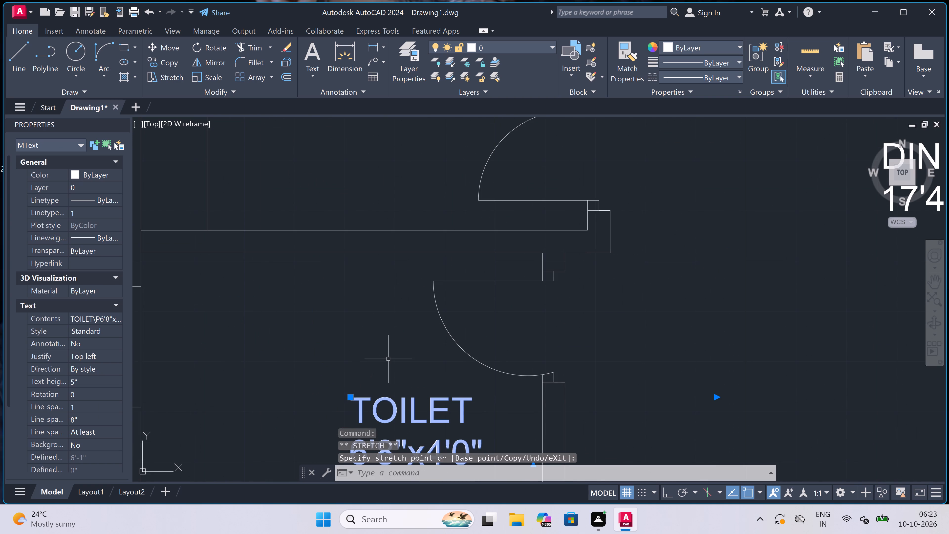
Move the northwest apartment's "LIVING ROOM 10'0"x11'0"" label northeast, into the room's northeast corner just below the north wall.
key("Escape")
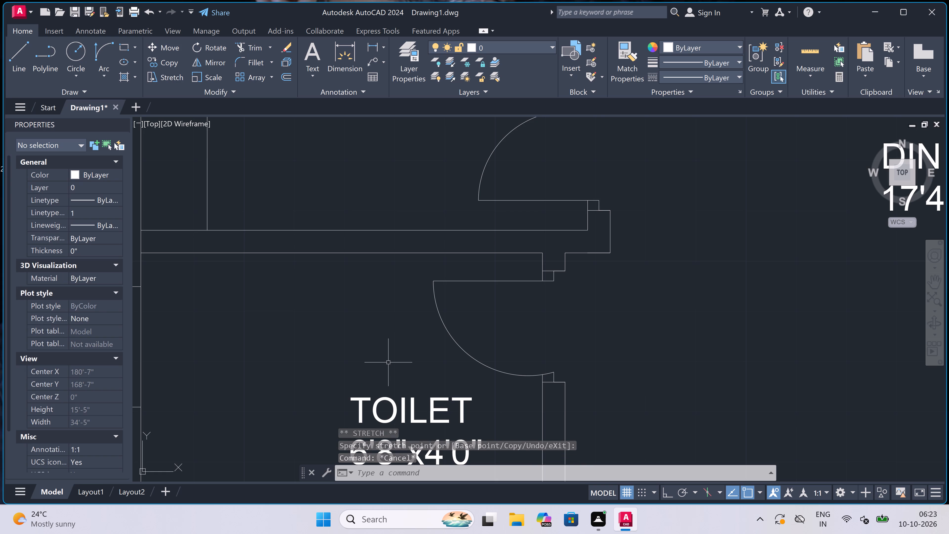
scroll(446, 335, "down", 3)
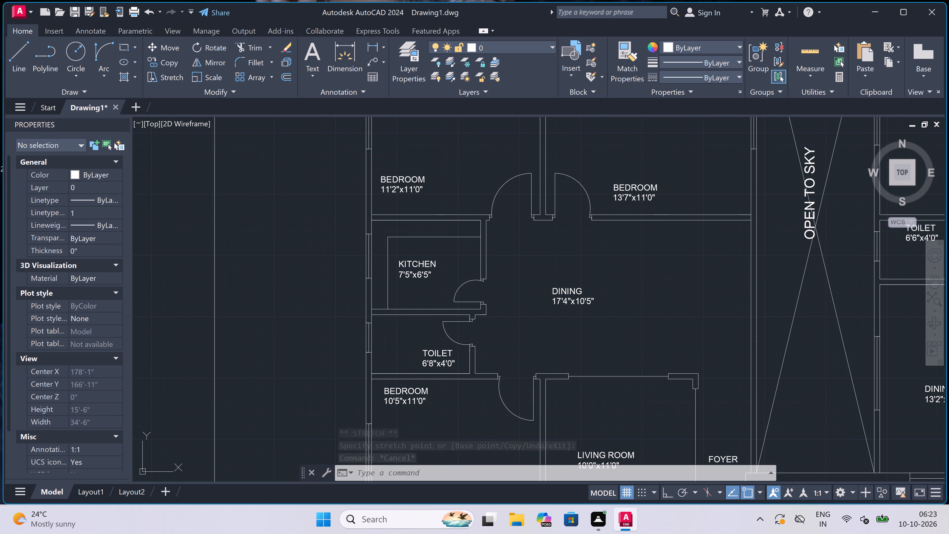
scroll(417, 288, "down", 1)
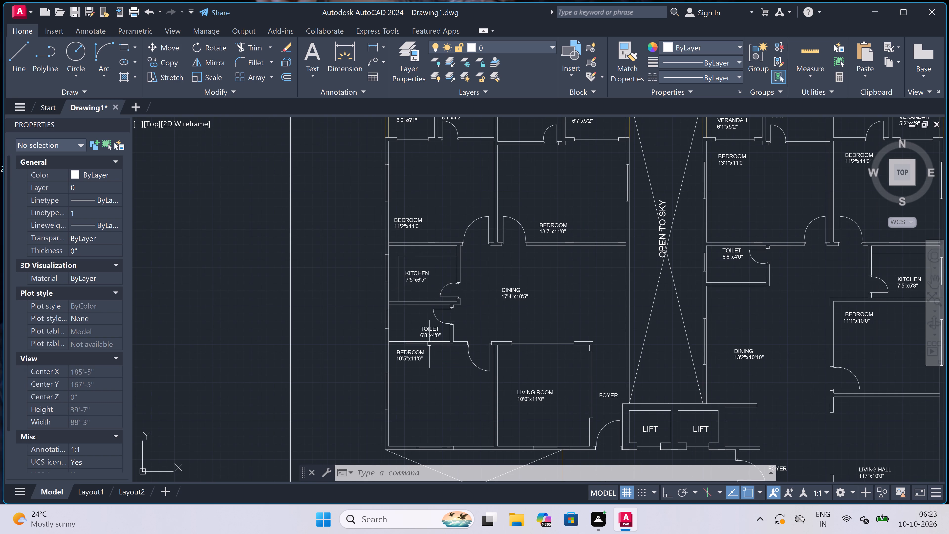
scroll(410, 346, "down", 2)
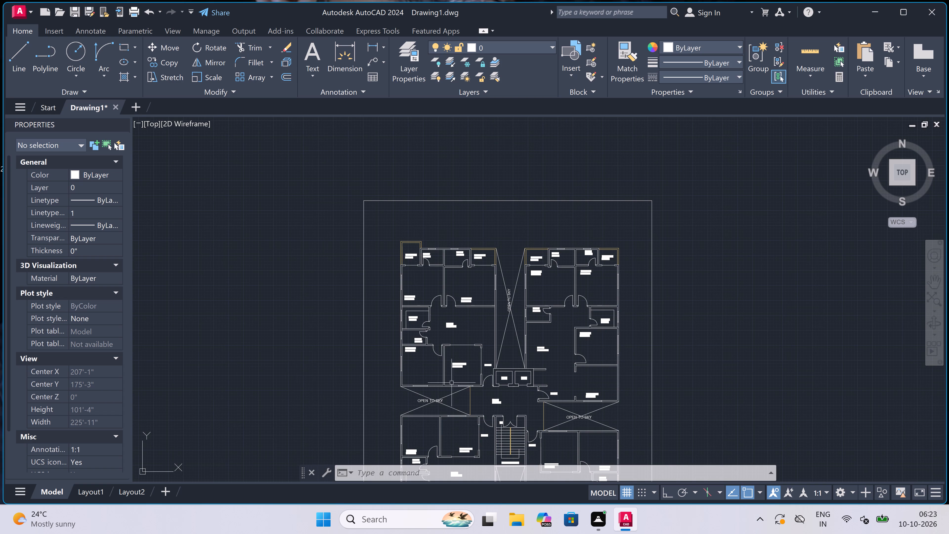
scroll(455, 361, "up", 3)
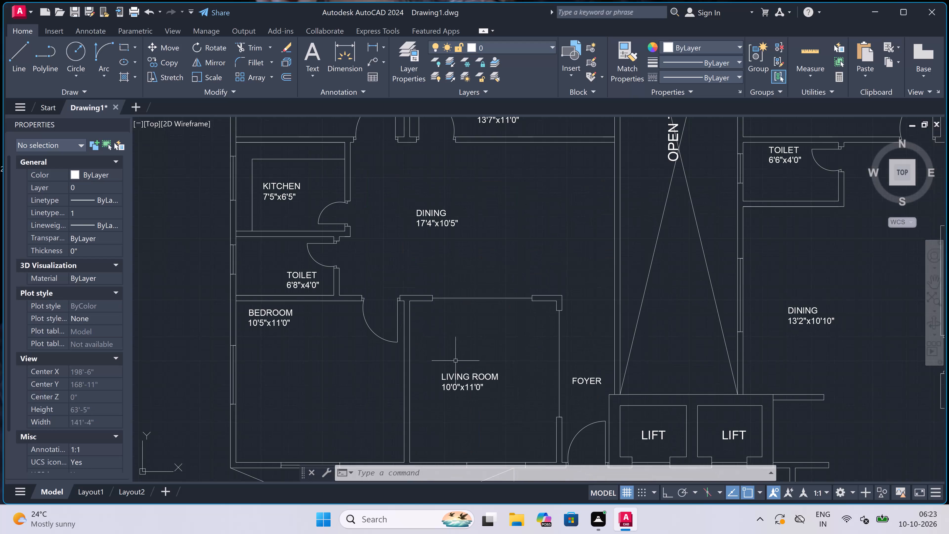
left_click(451, 373)
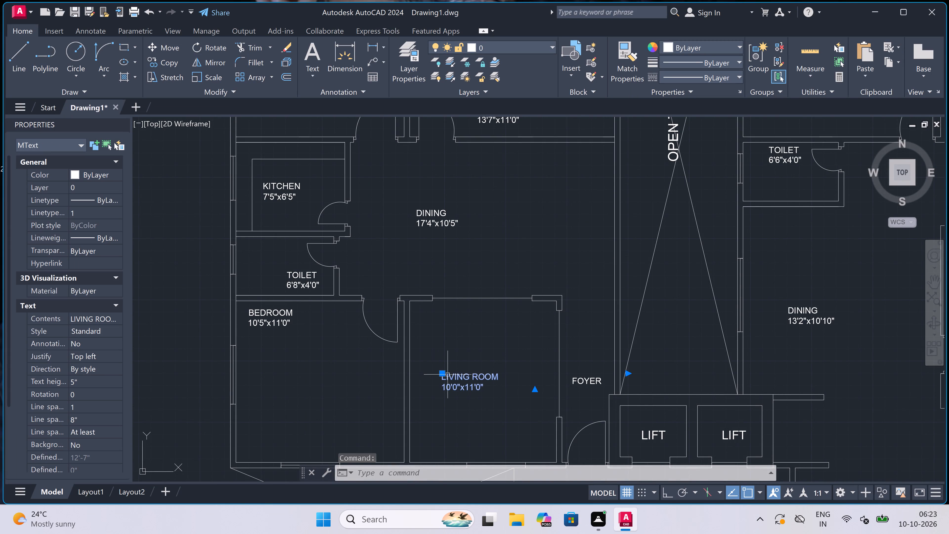
left_click(442, 372)
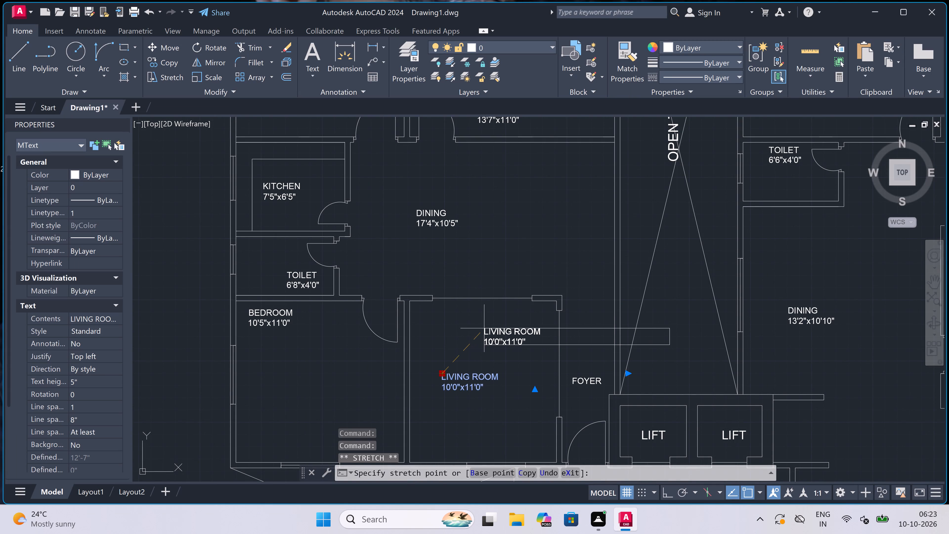
scroll(497, 316, "up", 1)
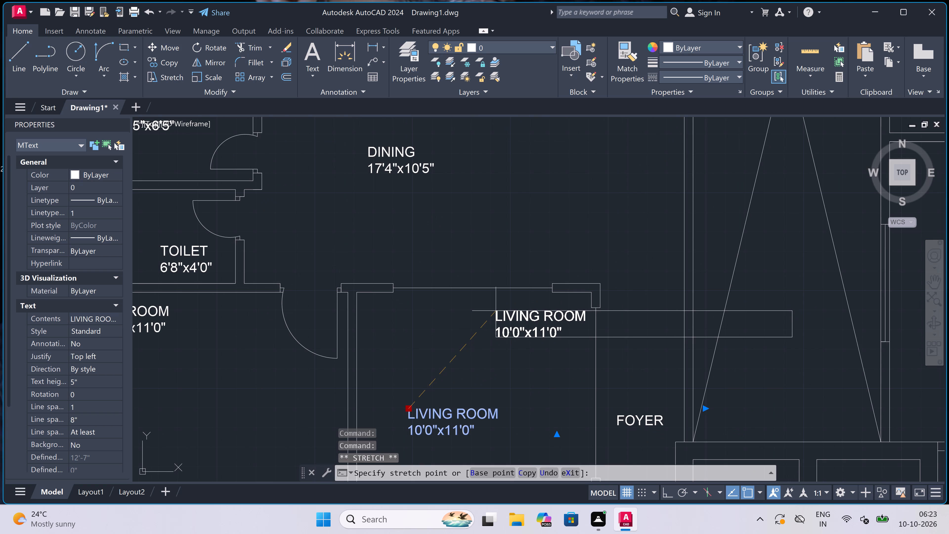
double_click(493, 305)
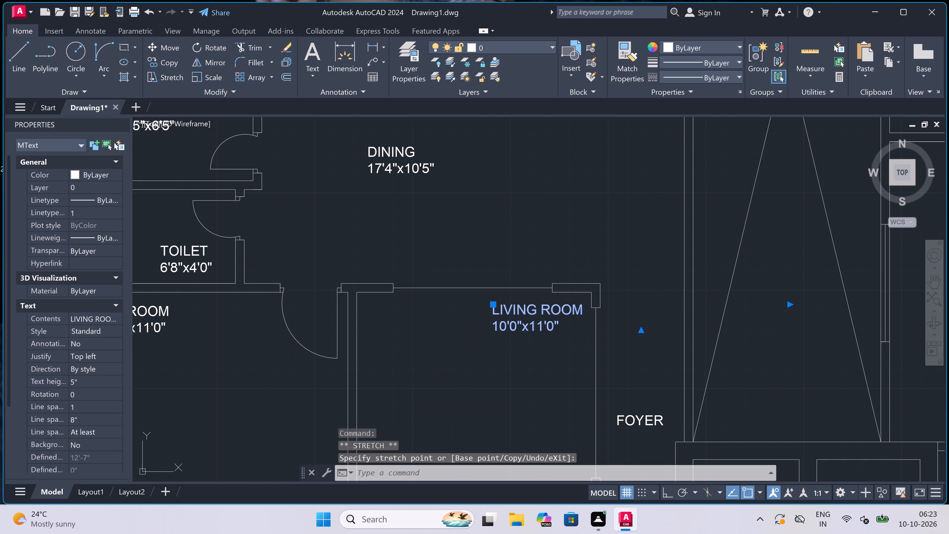
key("Escape")
scroll(453, 330, "down", 3)
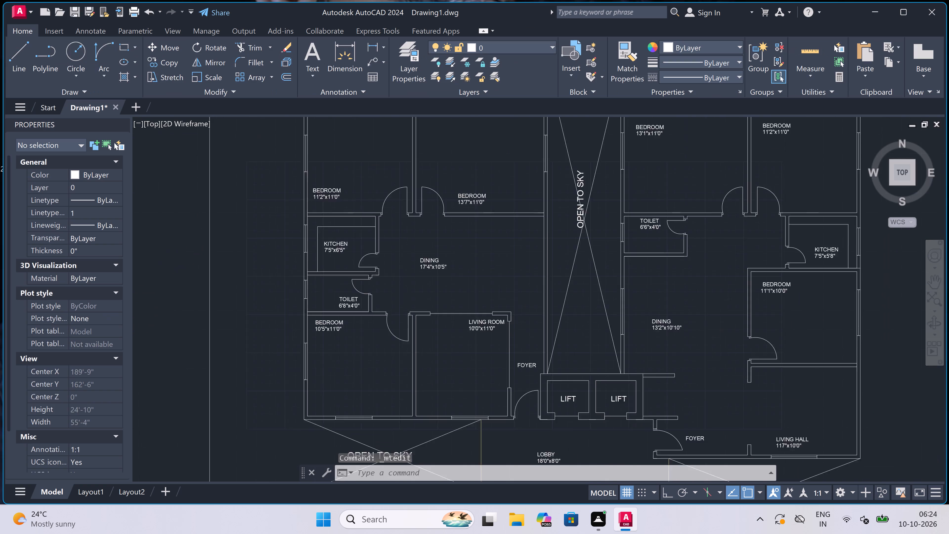
scroll(453, 330, "down", 1)
scroll(453, 330, "up", 1)
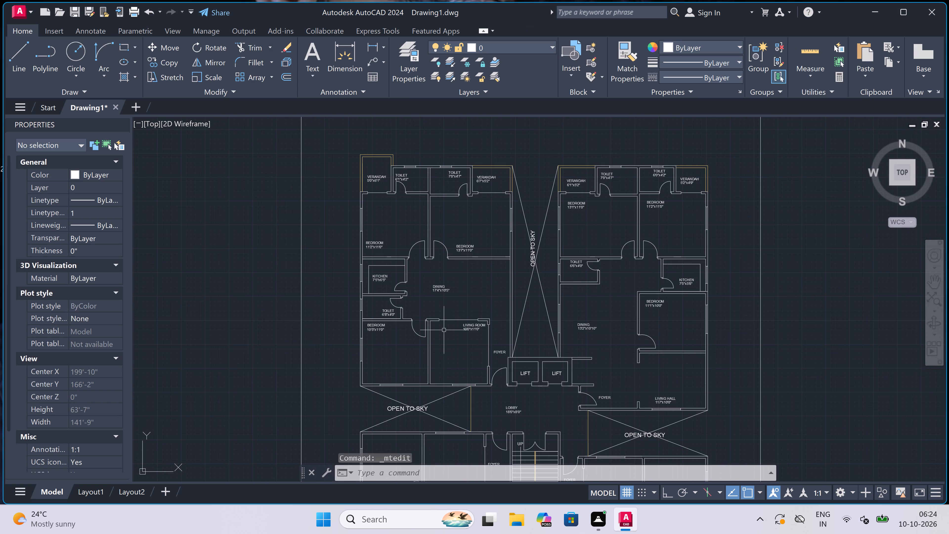
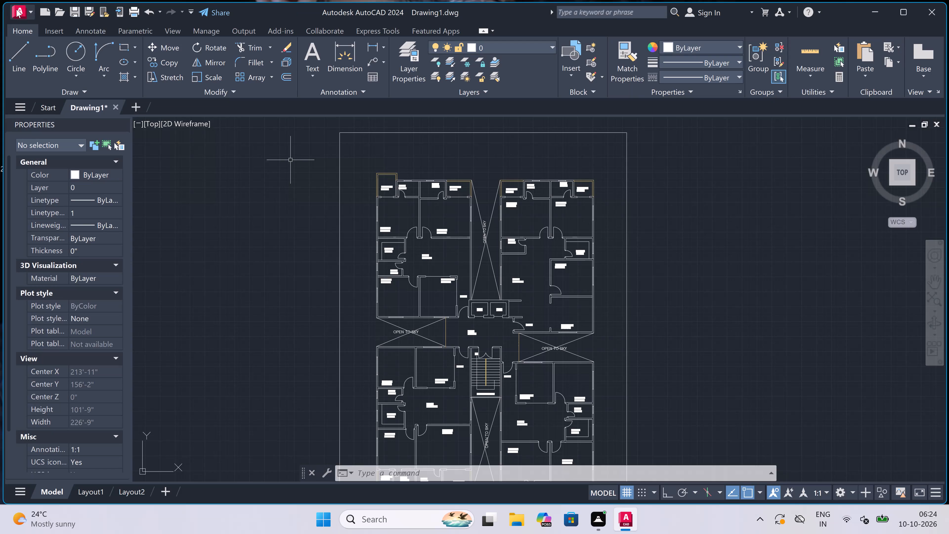
Open the recent drawing "ground floor plan -4 08-10-26.dwg" as a source of furniture.
left_click(16, 10)
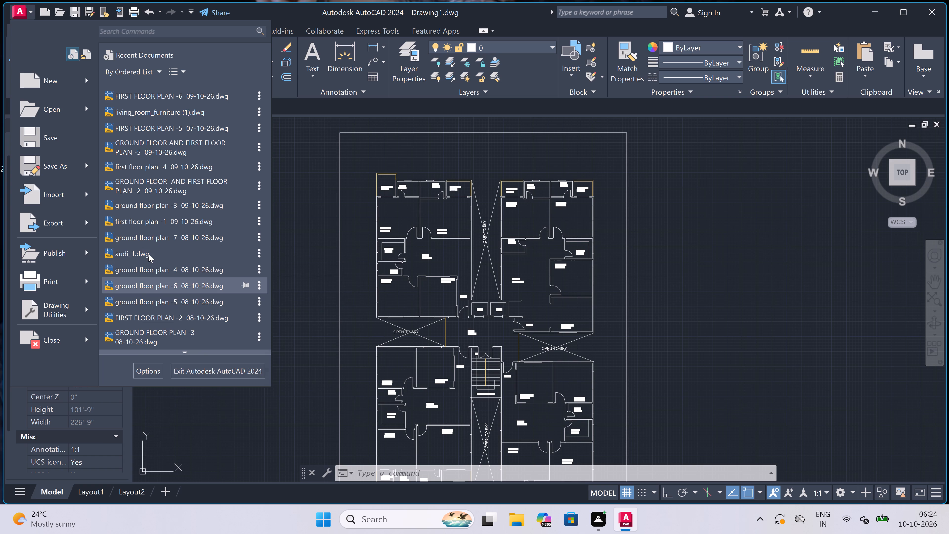
double_click(143, 267)
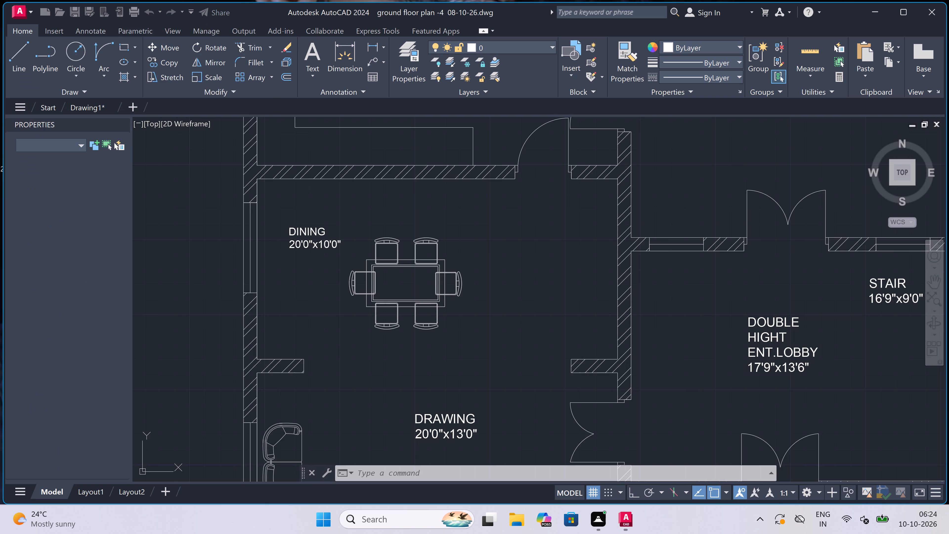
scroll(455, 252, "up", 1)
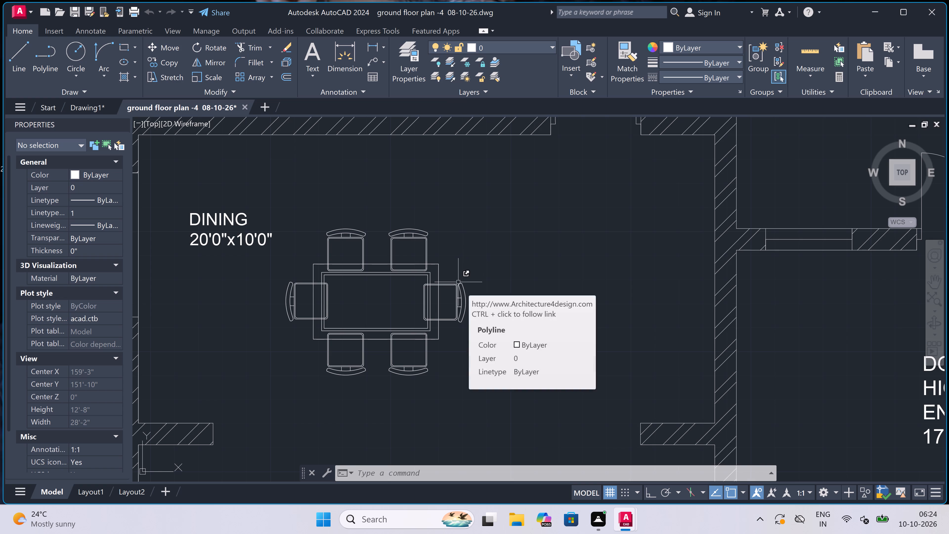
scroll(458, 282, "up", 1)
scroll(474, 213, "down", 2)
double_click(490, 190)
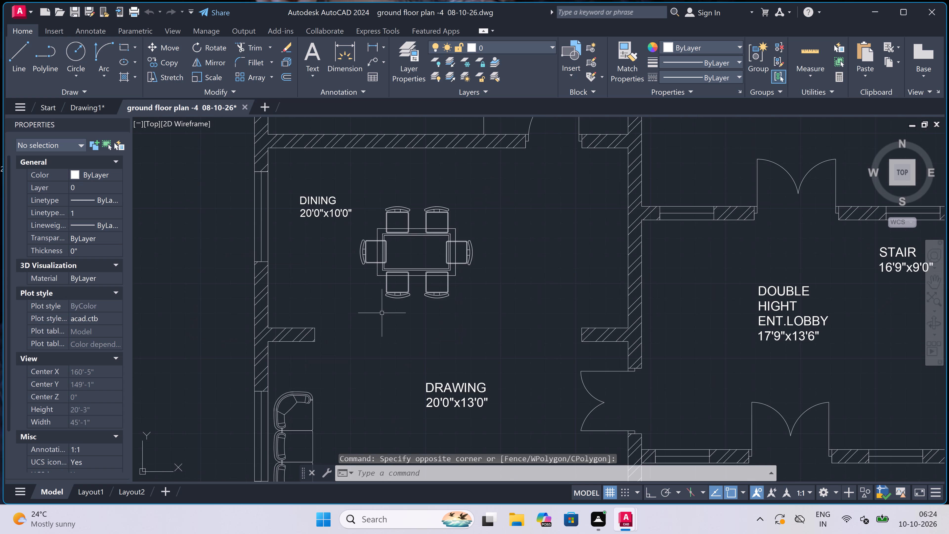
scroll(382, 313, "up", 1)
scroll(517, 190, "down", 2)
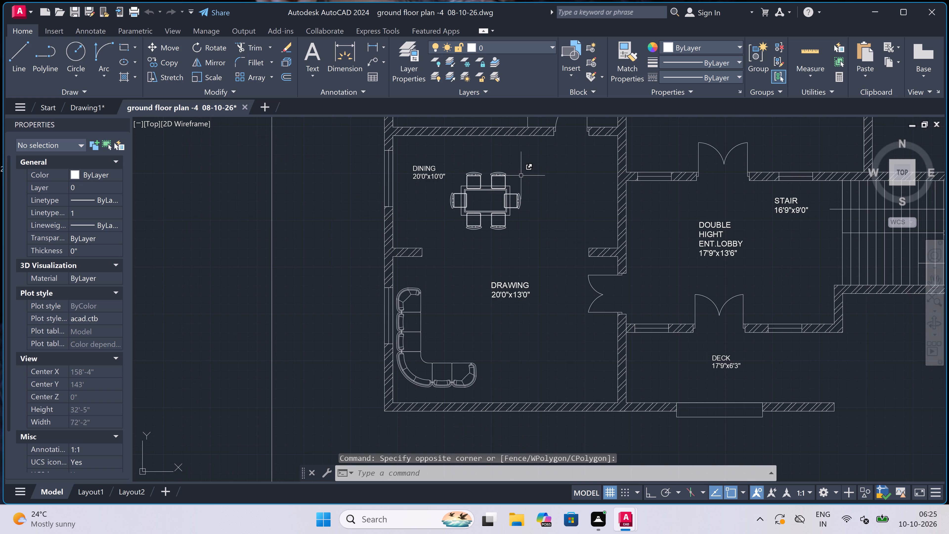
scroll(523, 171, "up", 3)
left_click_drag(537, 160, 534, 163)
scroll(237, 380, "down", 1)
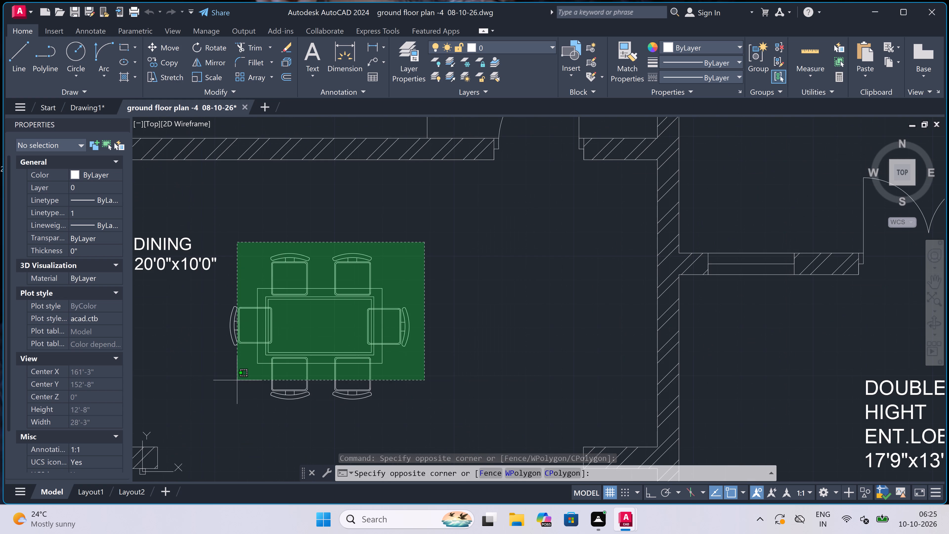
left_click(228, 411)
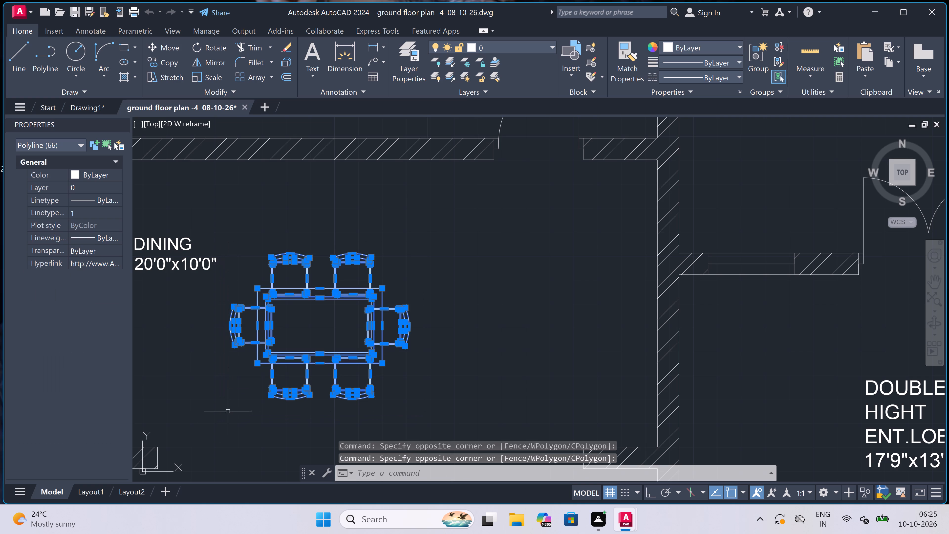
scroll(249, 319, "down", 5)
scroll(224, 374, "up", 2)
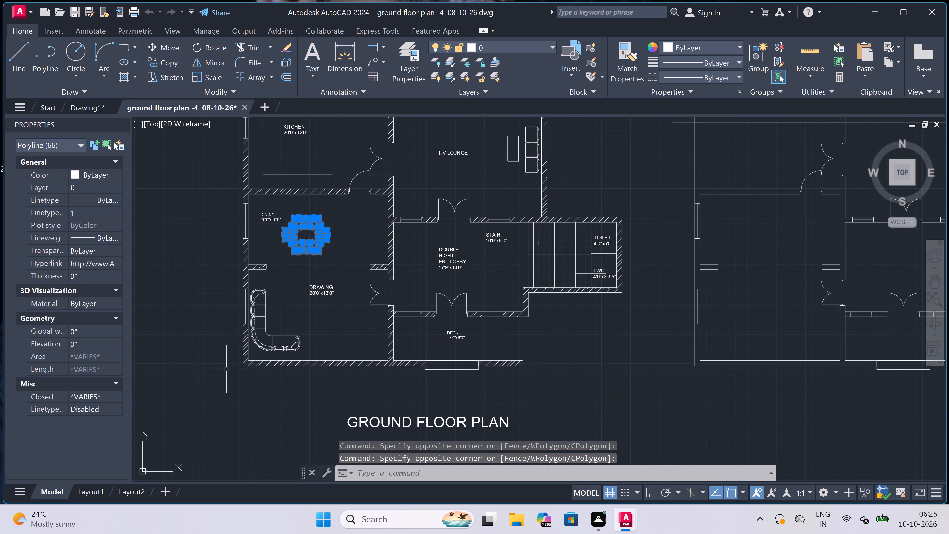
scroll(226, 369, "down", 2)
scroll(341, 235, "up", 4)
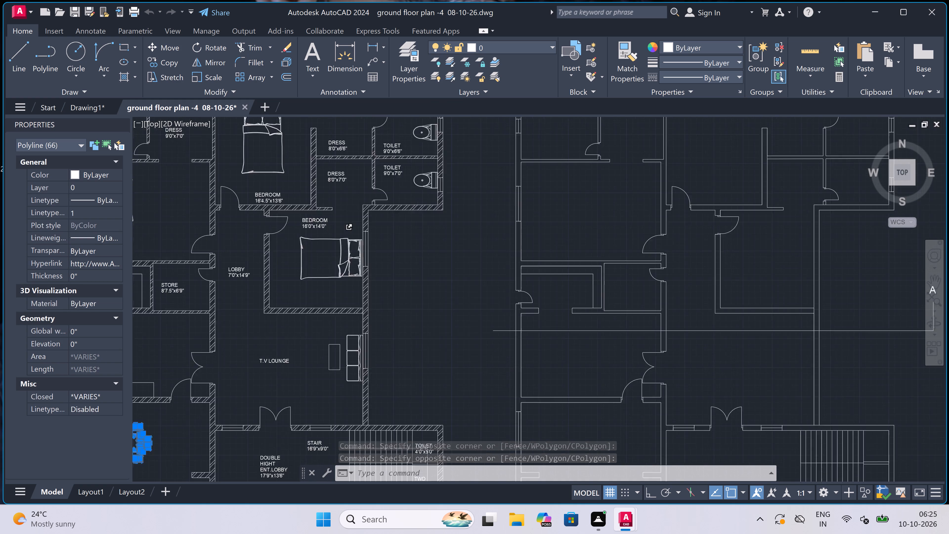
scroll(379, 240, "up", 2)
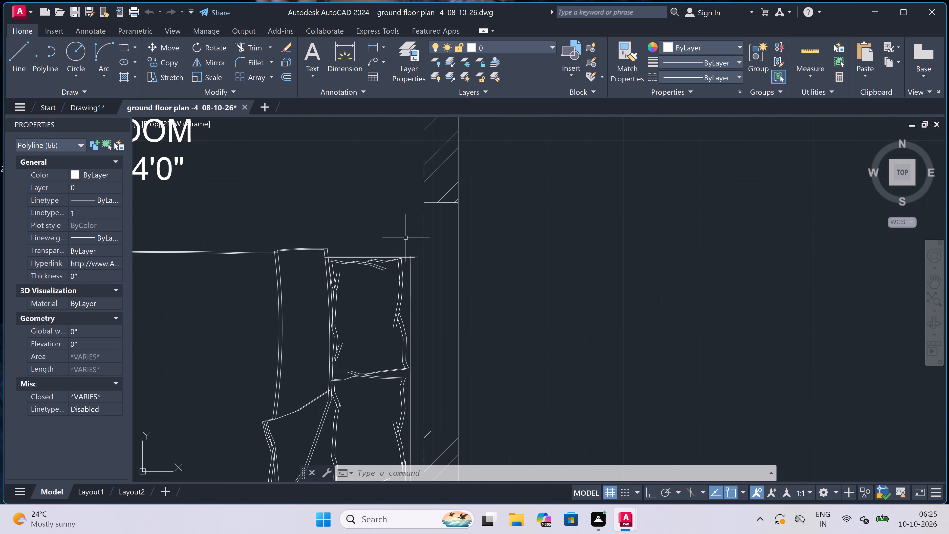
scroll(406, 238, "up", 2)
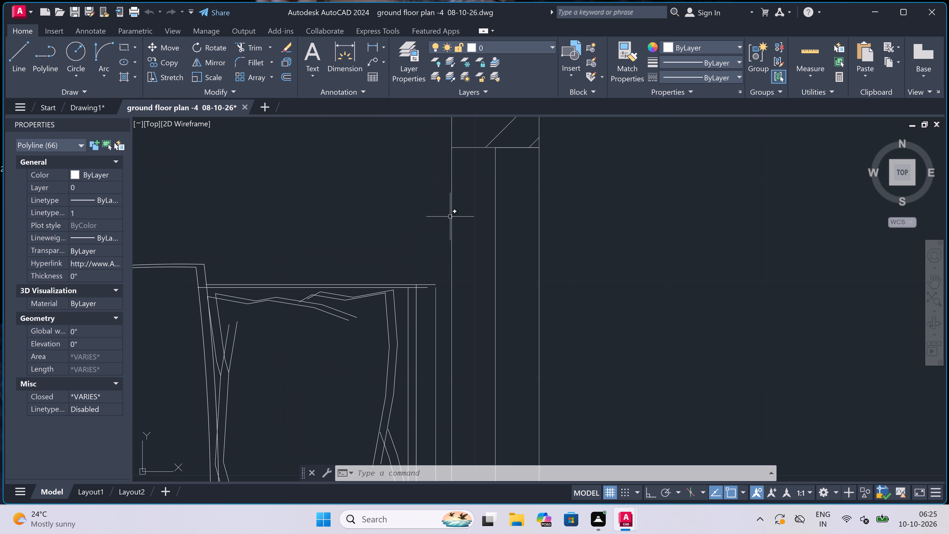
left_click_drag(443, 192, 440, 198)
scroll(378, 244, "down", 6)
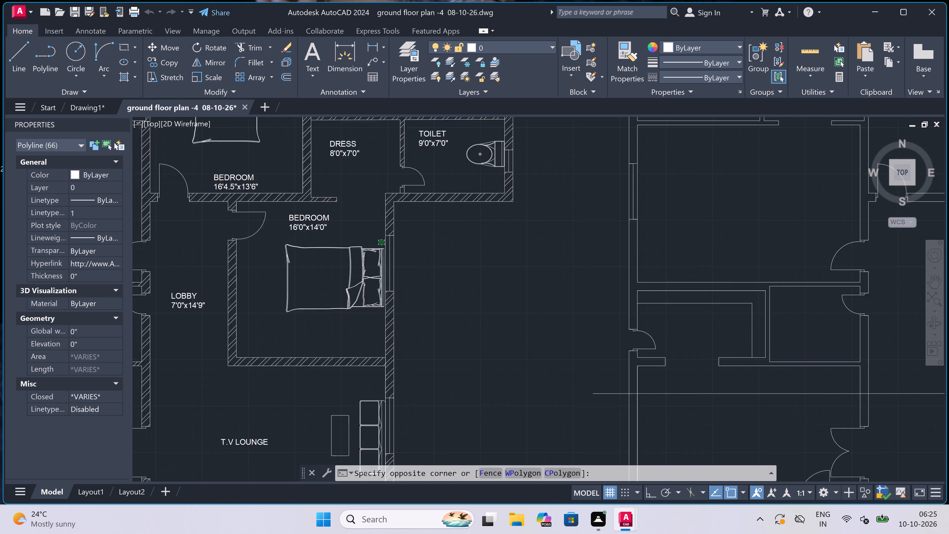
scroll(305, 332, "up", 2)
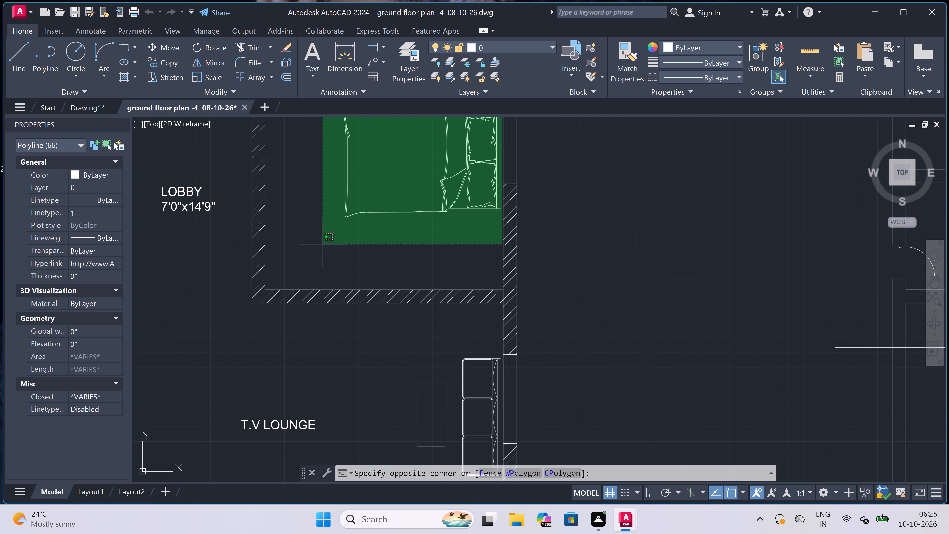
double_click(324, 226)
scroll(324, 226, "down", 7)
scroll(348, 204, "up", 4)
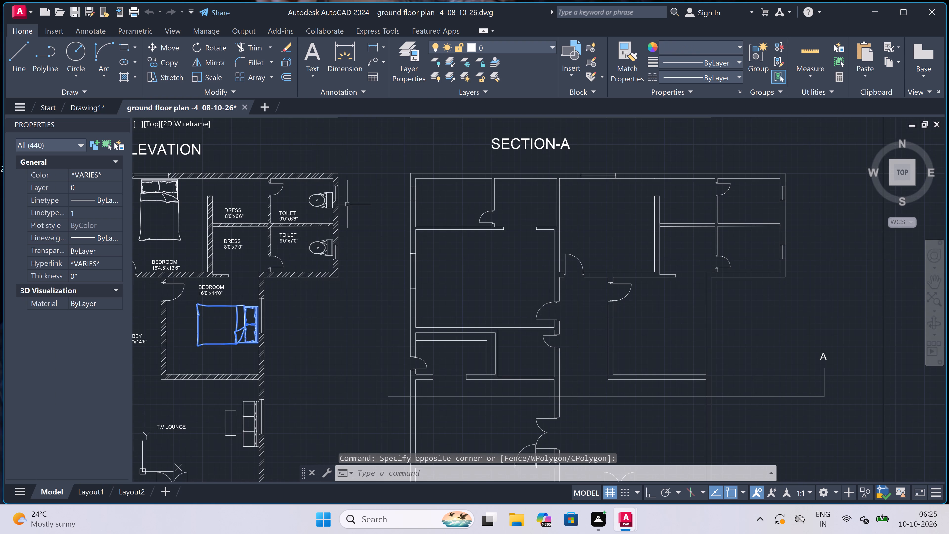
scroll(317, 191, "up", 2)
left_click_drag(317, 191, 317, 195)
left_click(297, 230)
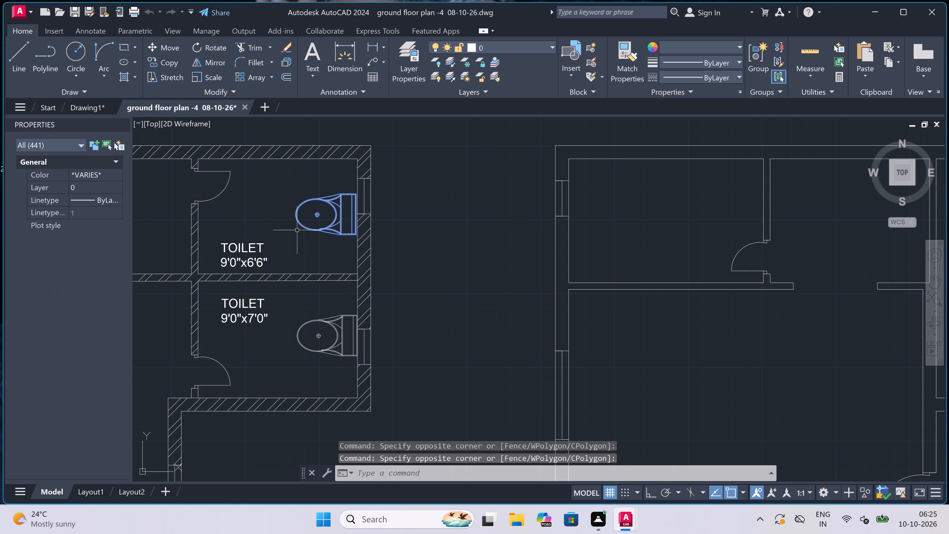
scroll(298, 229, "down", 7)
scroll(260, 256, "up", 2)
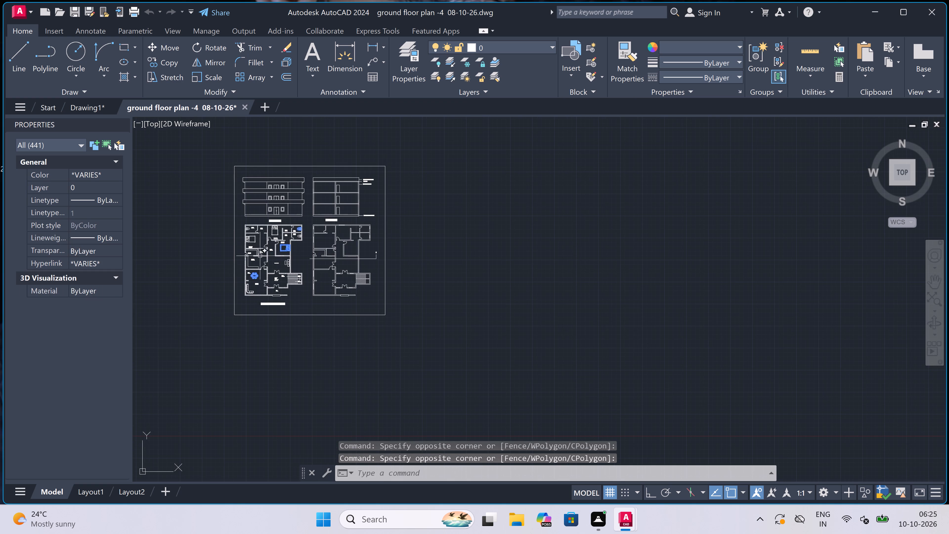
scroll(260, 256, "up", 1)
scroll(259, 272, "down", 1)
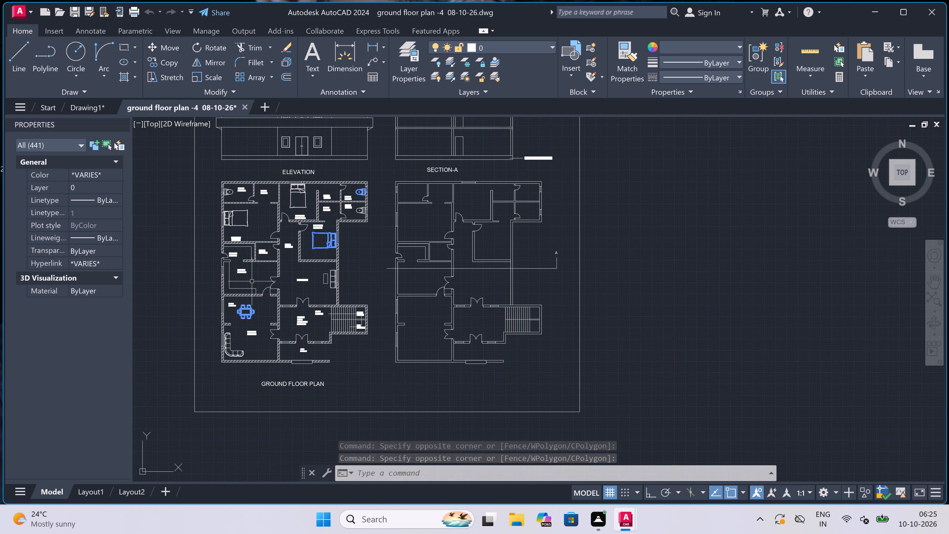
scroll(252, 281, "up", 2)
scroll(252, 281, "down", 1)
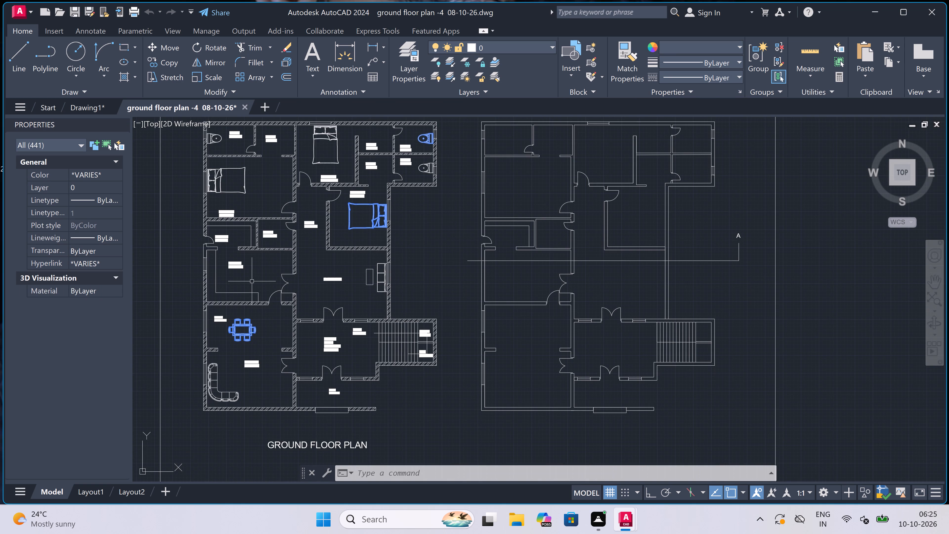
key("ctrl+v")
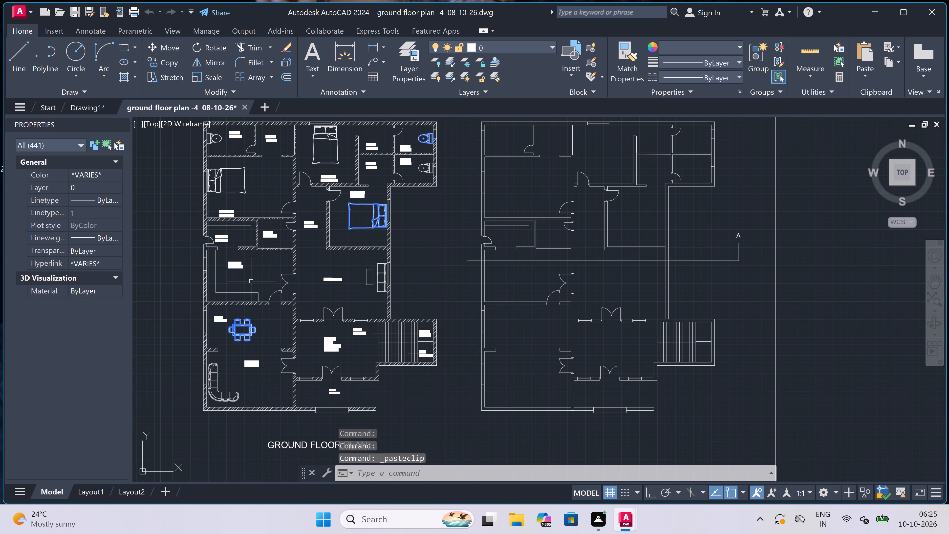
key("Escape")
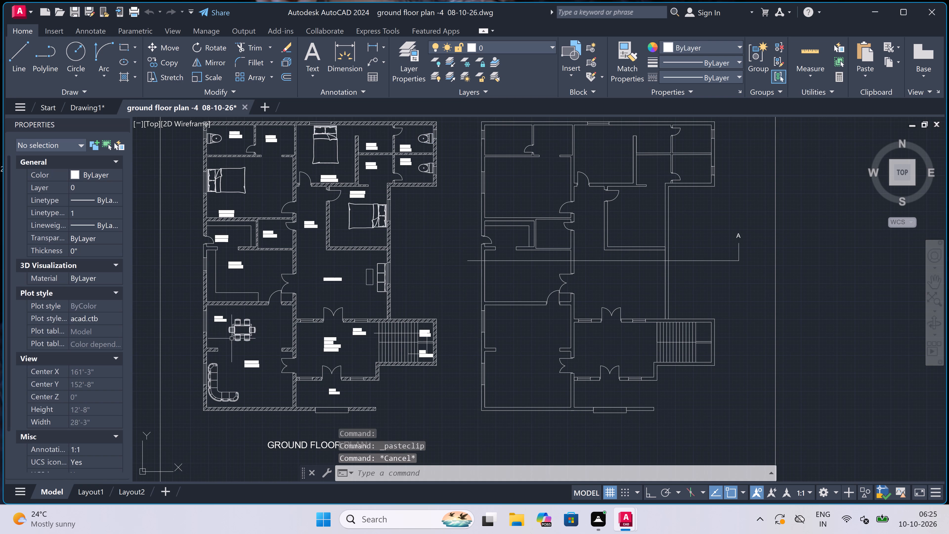
Copy the six-chair dining set, the bed from the 16'4.5"x13'6" bedroom and the WC from the 9'0"x6'6" toilet to the clipboard.
scroll(232, 338, "up", 2)
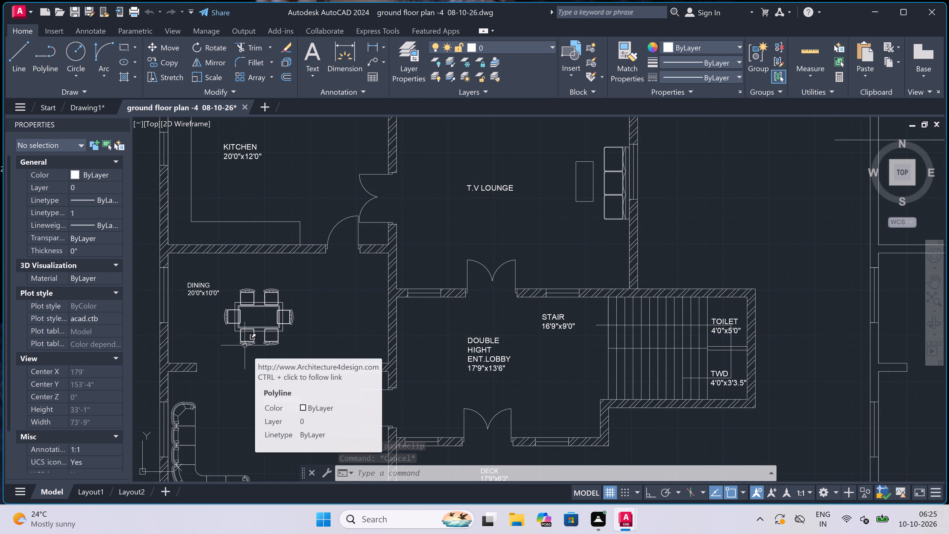
scroll(241, 365, "up", 1)
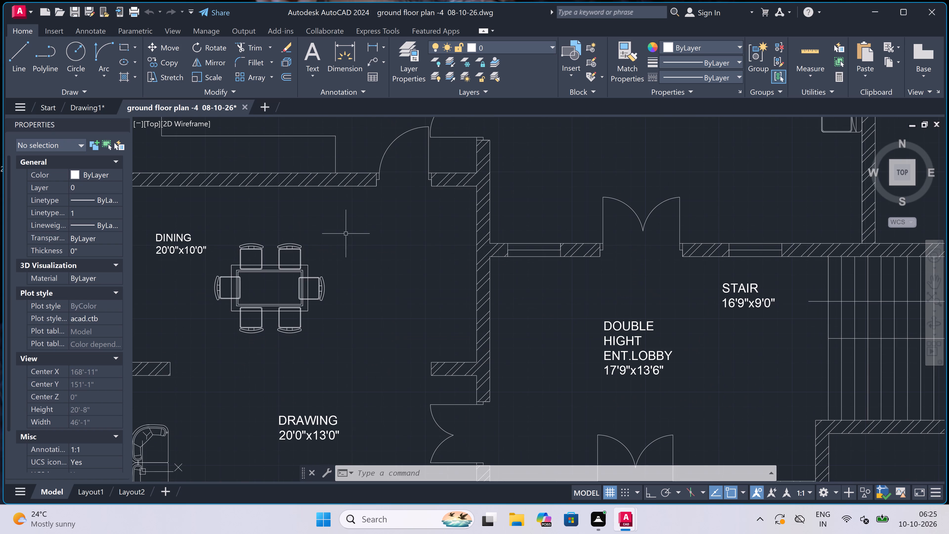
left_click(347, 231)
left_click(215, 375)
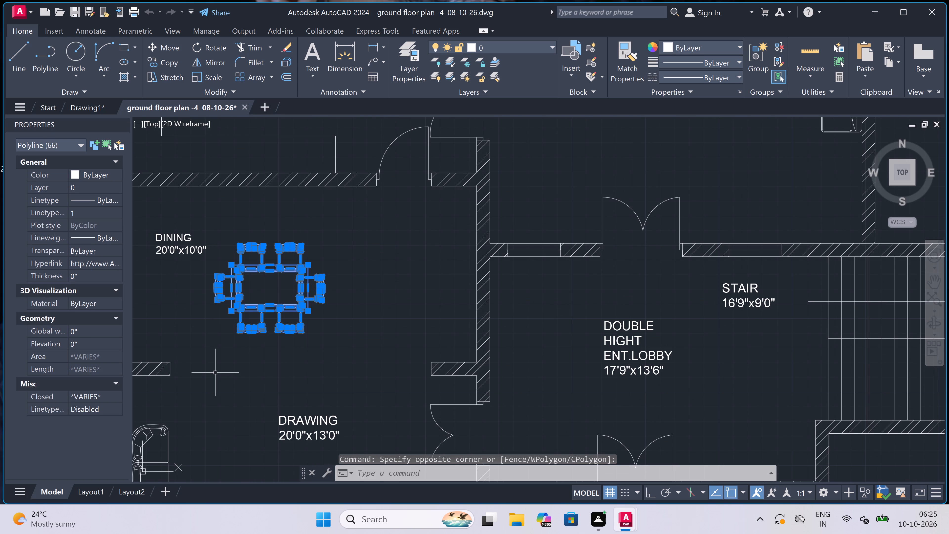
scroll(215, 373, "down", 4)
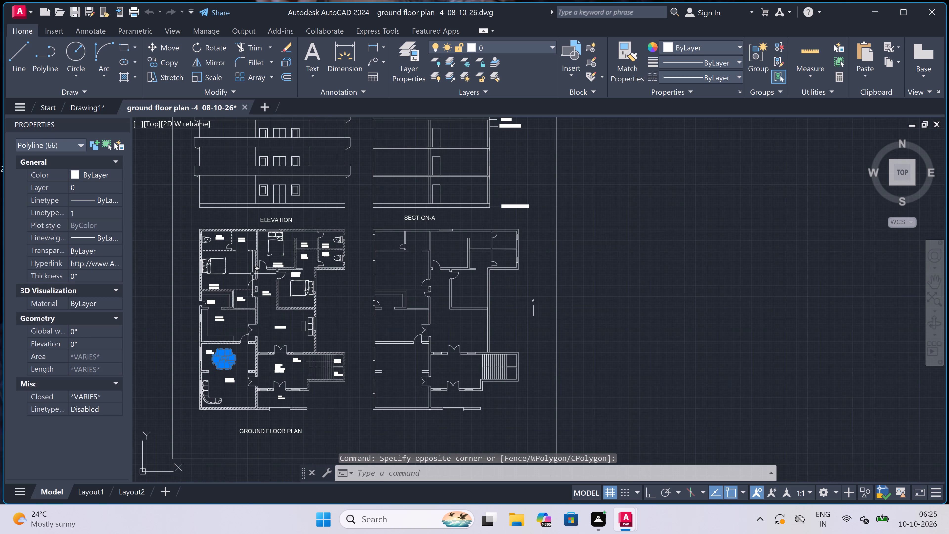
scroll(300, 248, "up", 3)
scroll(238, 168, "up", 1)
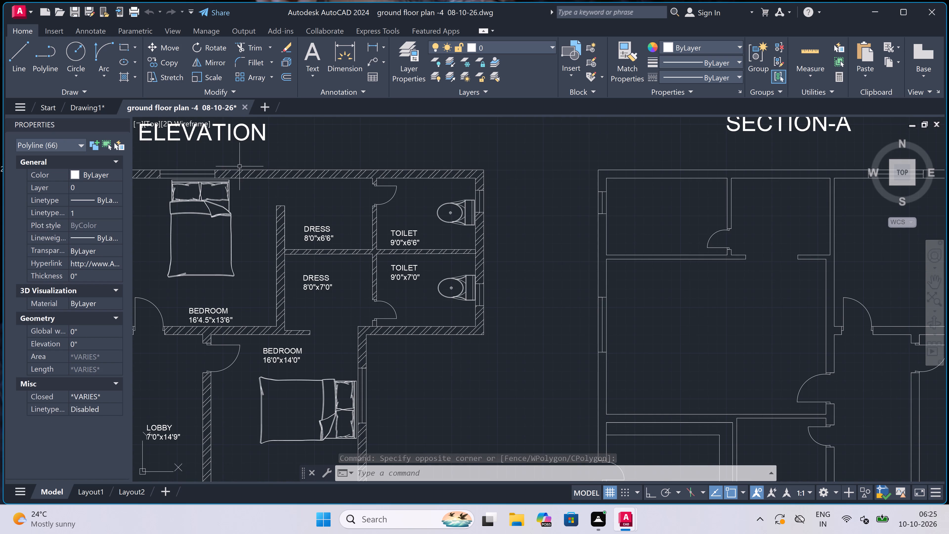
scroll(238, 167, "up", 3)
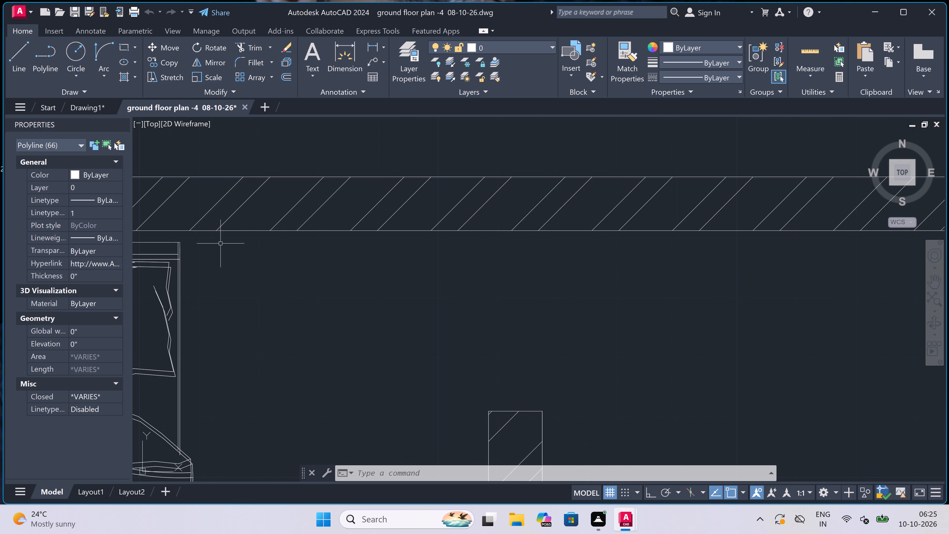
left_click(223, 236)
scroll(222, 236, "down", 4)
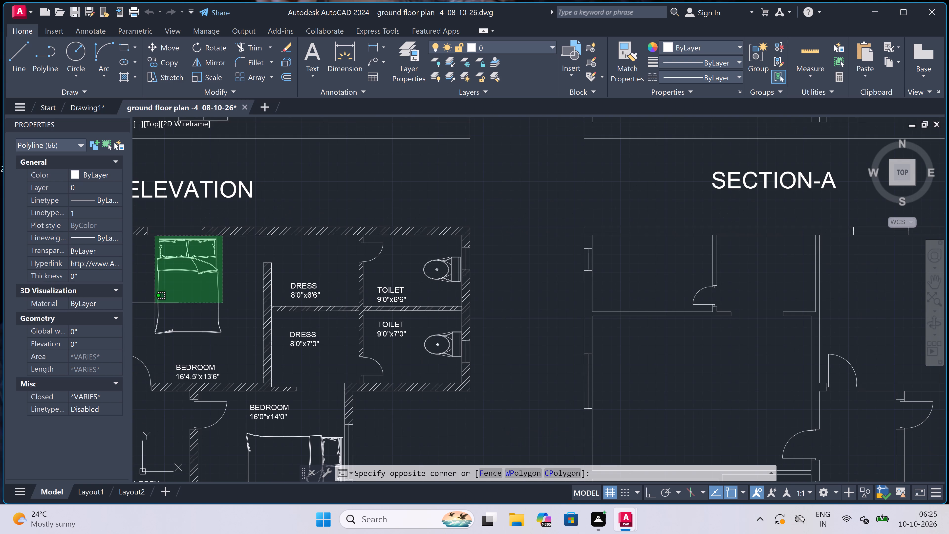
left_click(136, 338)
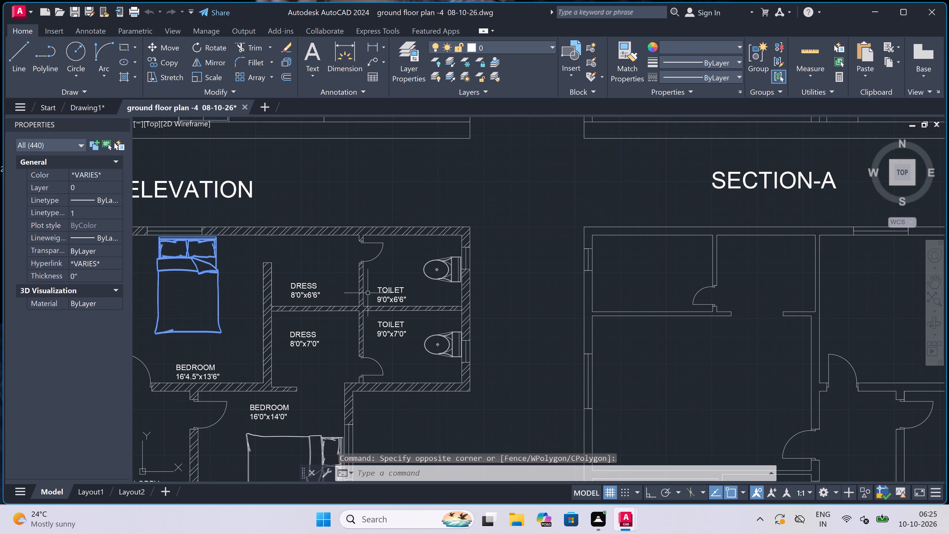
left_click(441, 274)
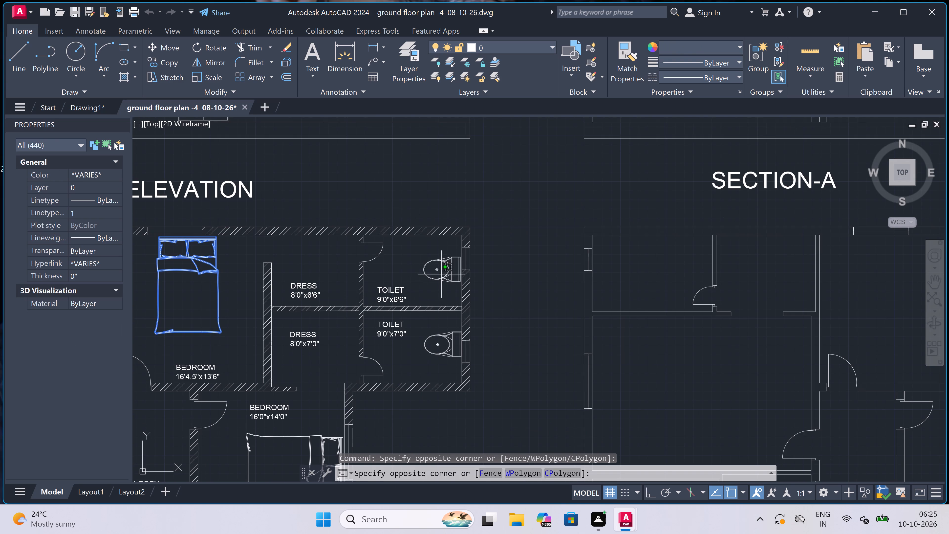
left_click(426, 285)
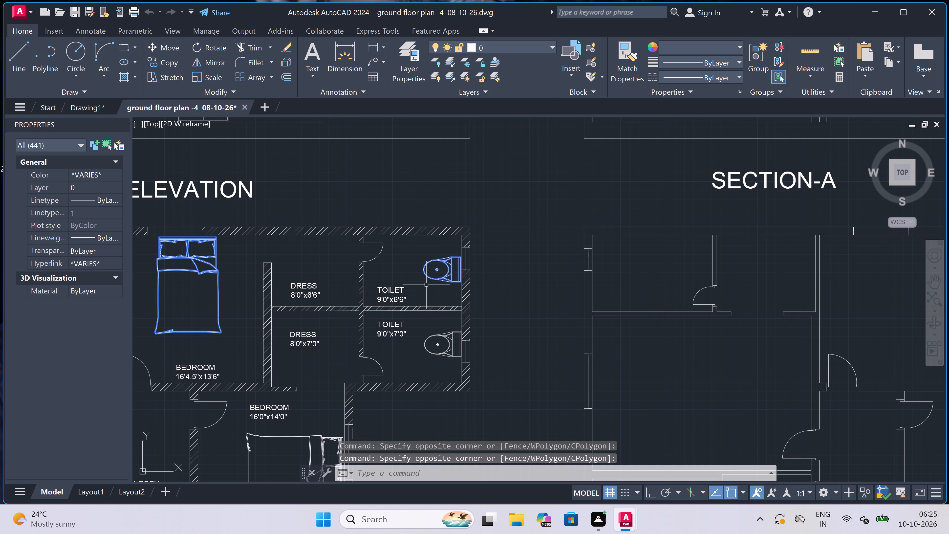
key("ctrl+c")
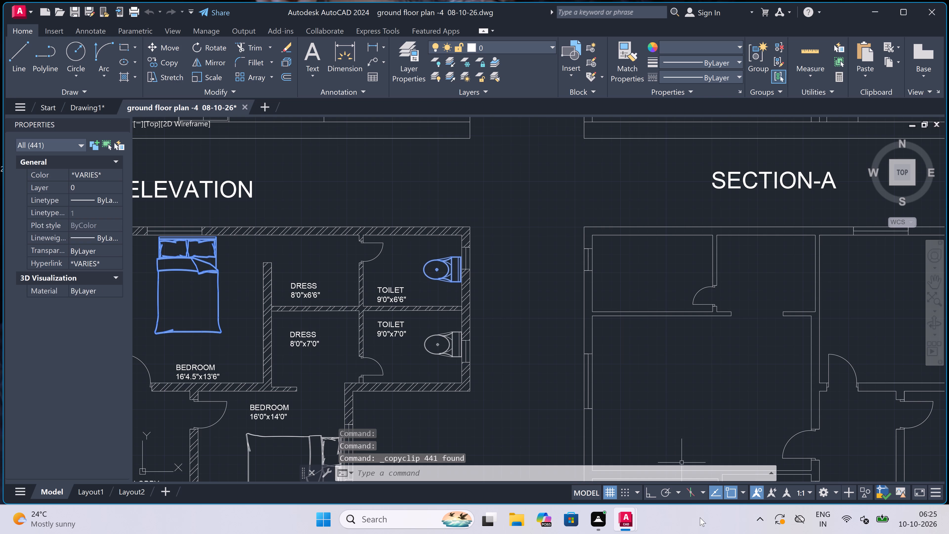
Switch to Drawing1 and paste the copied dining set, bed and WC into the empty space west of the apartments.
left_click(560, 457)
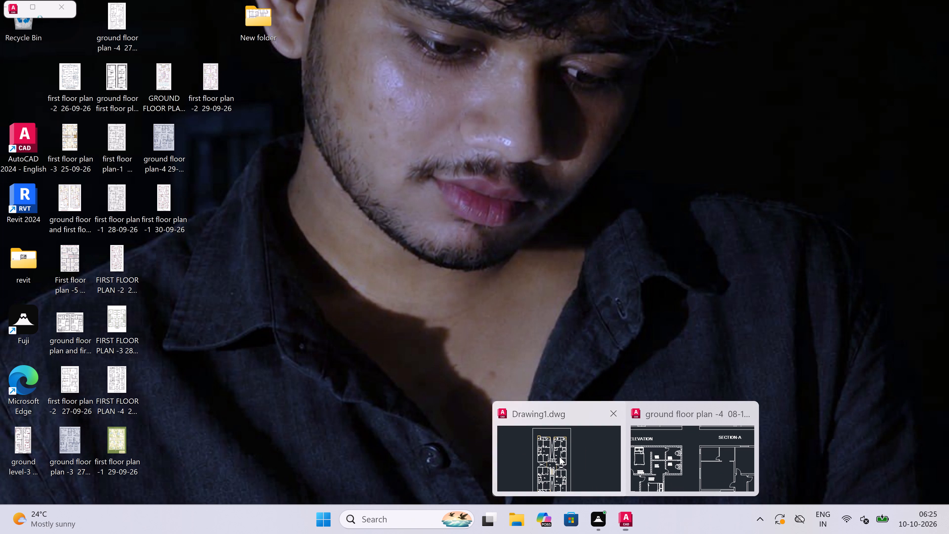
key("ctrl+v")
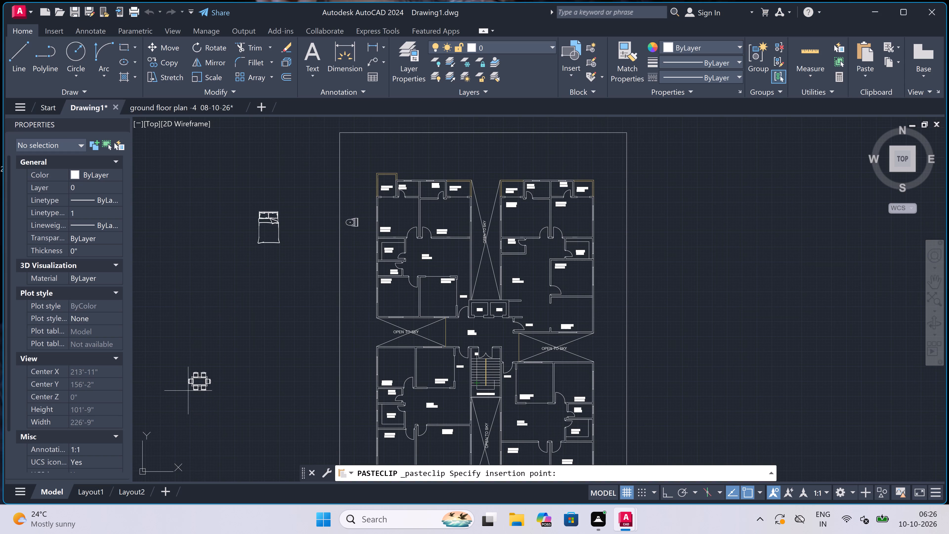
left_click(189, 389)
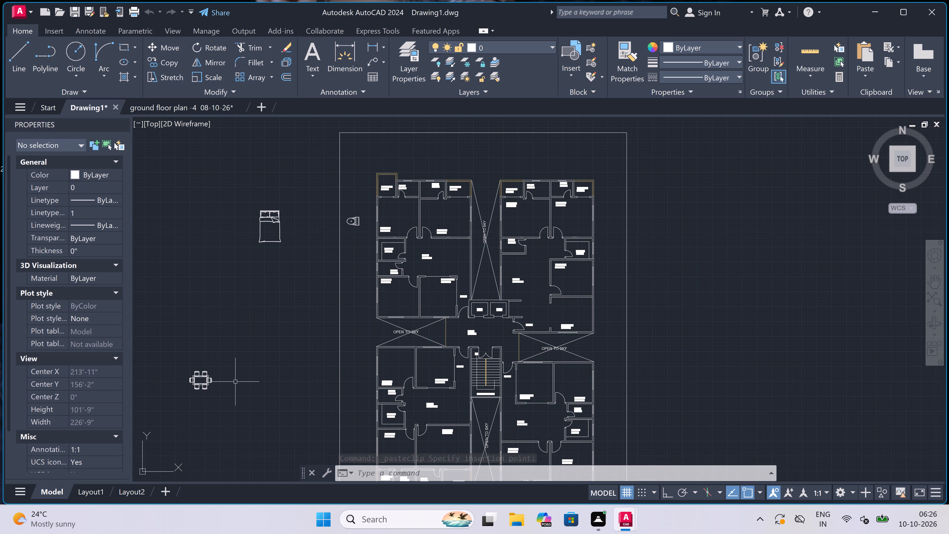
scroll(235, 381, "down", 1)
scroll(258, 281, "up", 3)
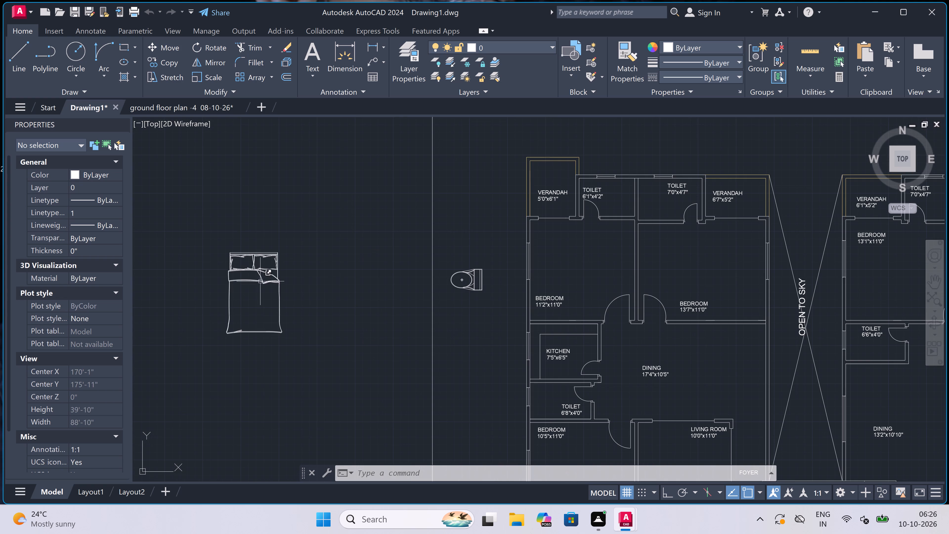
Scale the pasted bed west of the apartments down slightly, using a base point at its headboard.
scroll(279, 306, "down", 2)
scroll(286, 258, "up", 2)
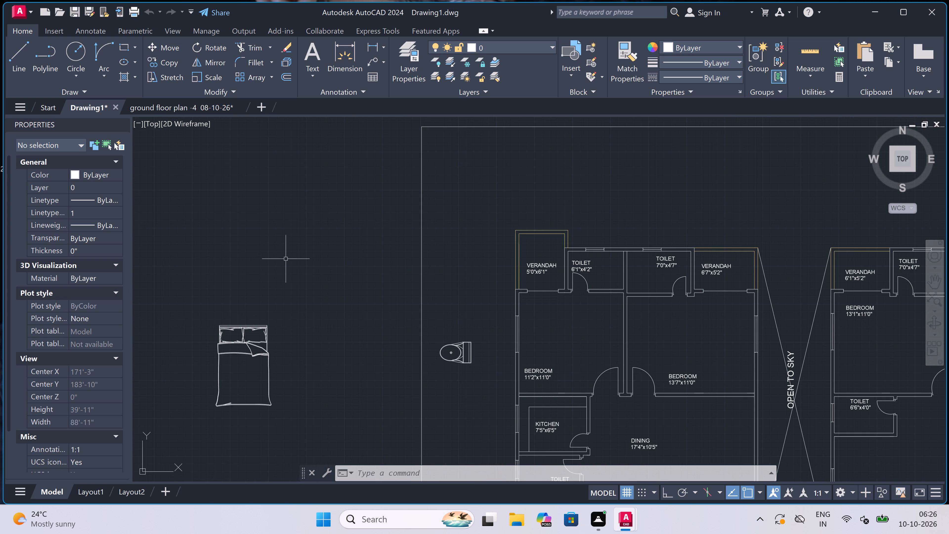
scroll(286, 259, "down", 1)
scroll(281, 288, "up", 1)
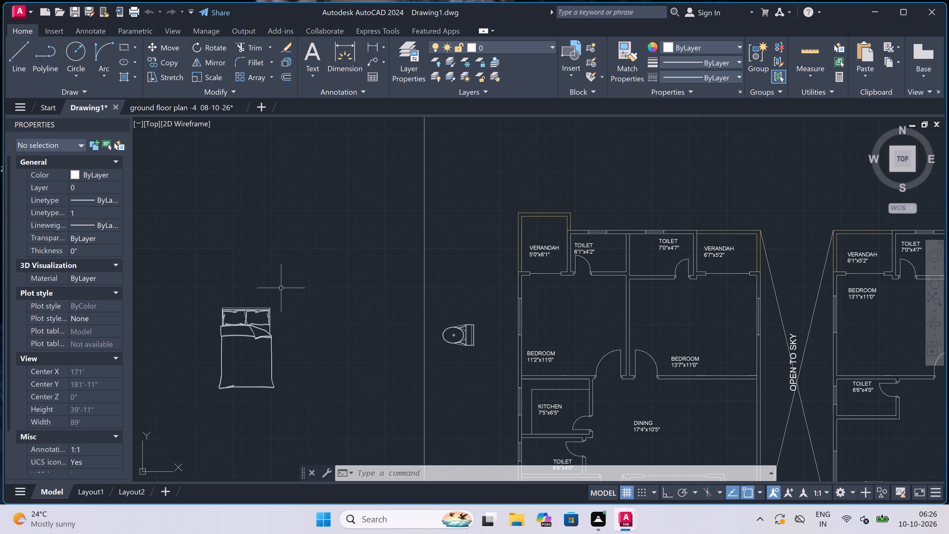
left_click(296, 284)
left_click(186, 398)
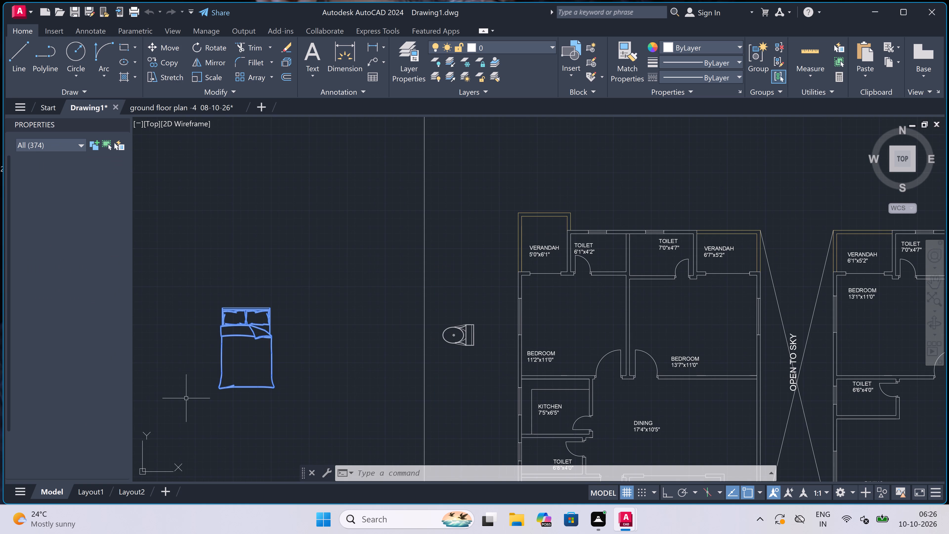
left_click(208, 76)
left_click(234, 312)
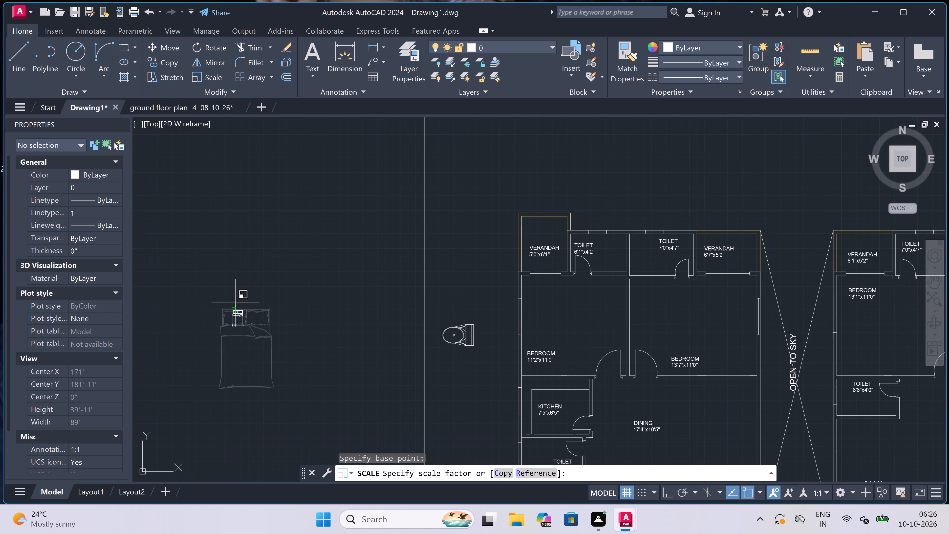
left_click(246, 278)
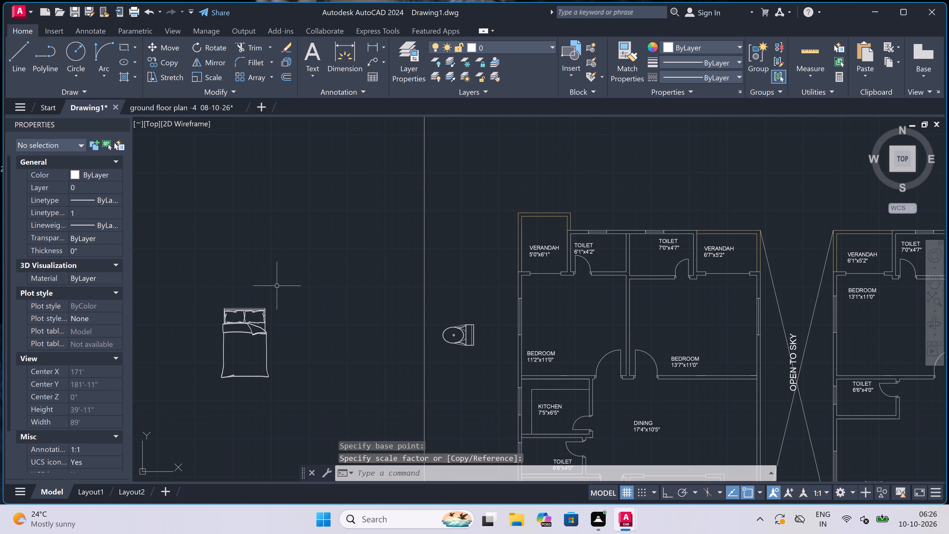
Rotate the scaled bed 90° counterclockwise with Ortho on, so that its headboard faces west.
left_click(278, 286)
left_click(190, 400)
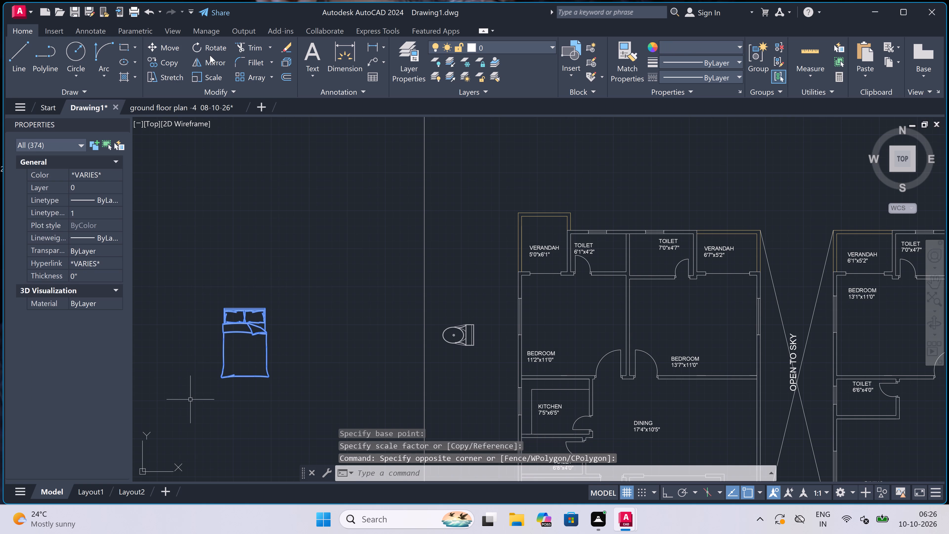
left_click(212, 49)
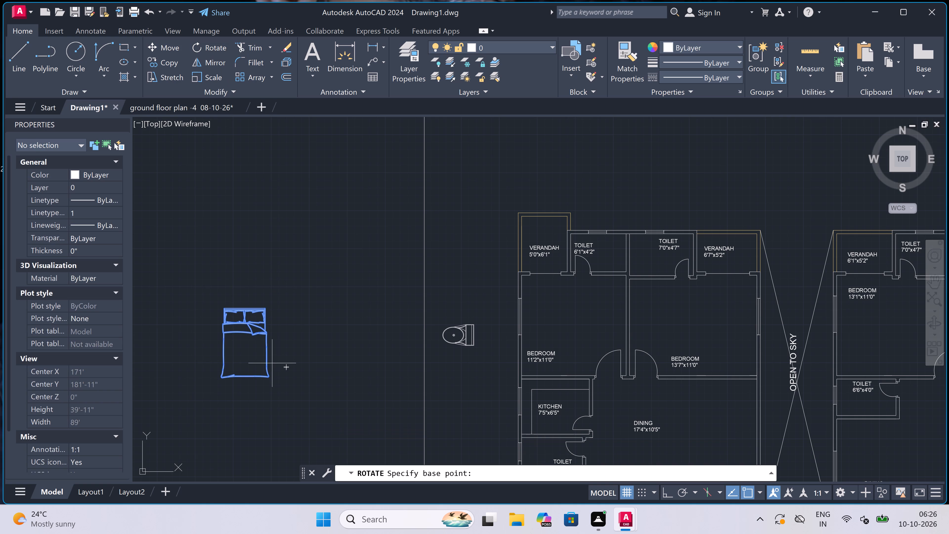
left_click(234, 361)
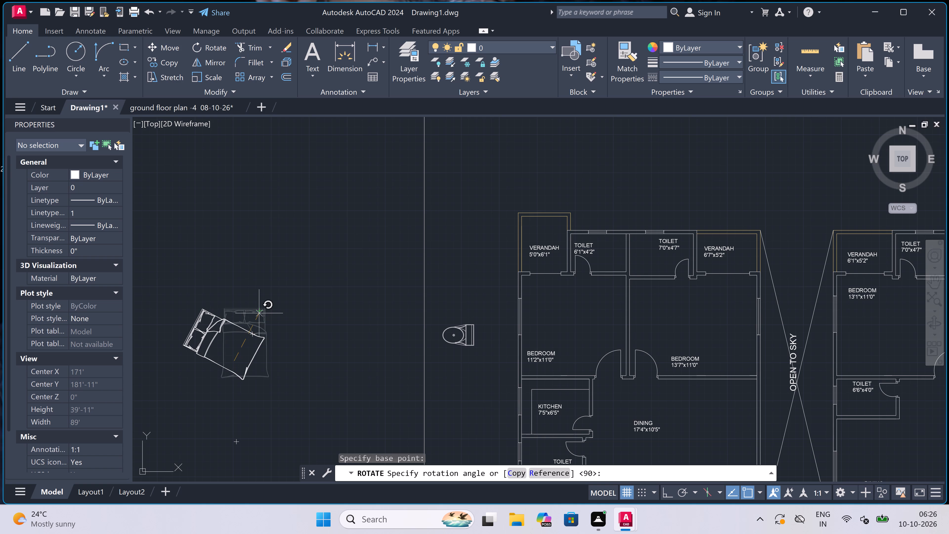
key("F8")
left_click(223, 282)
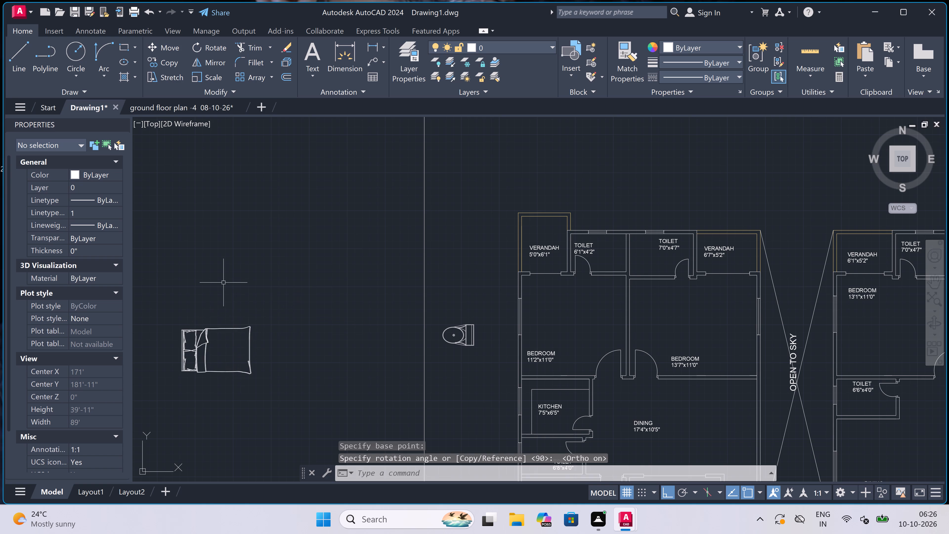
Copy the bed by its headboard midpoint against the west wall of the northwest apartment's 11'2"x11'0" bedroom, with Ortho off.
left_click(293, 302)
left_click(170, 385)
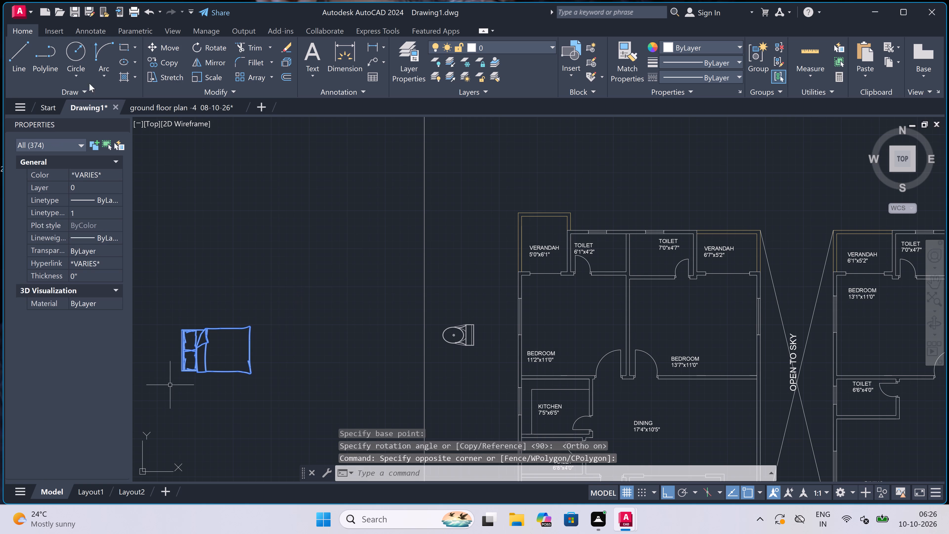
left_click(169, 59)
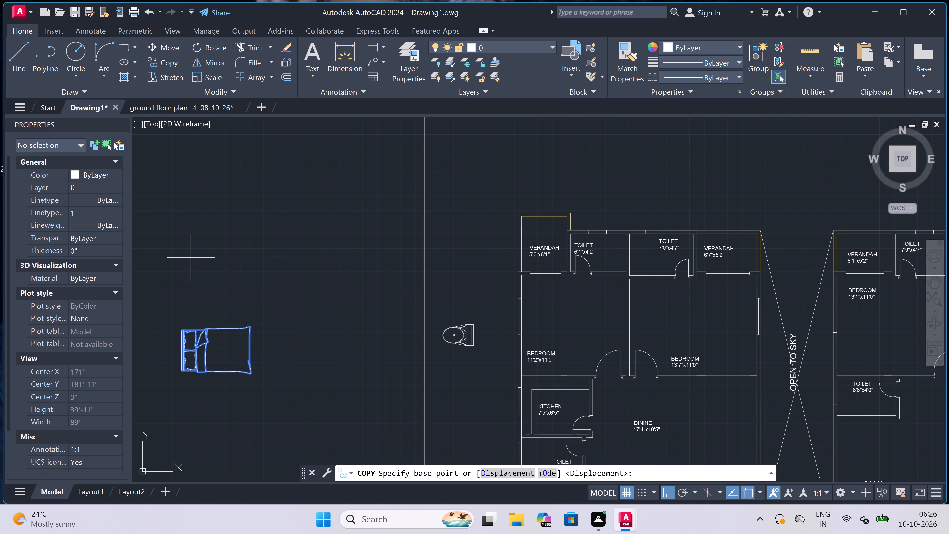
scroll(177, 330, "up", 2)
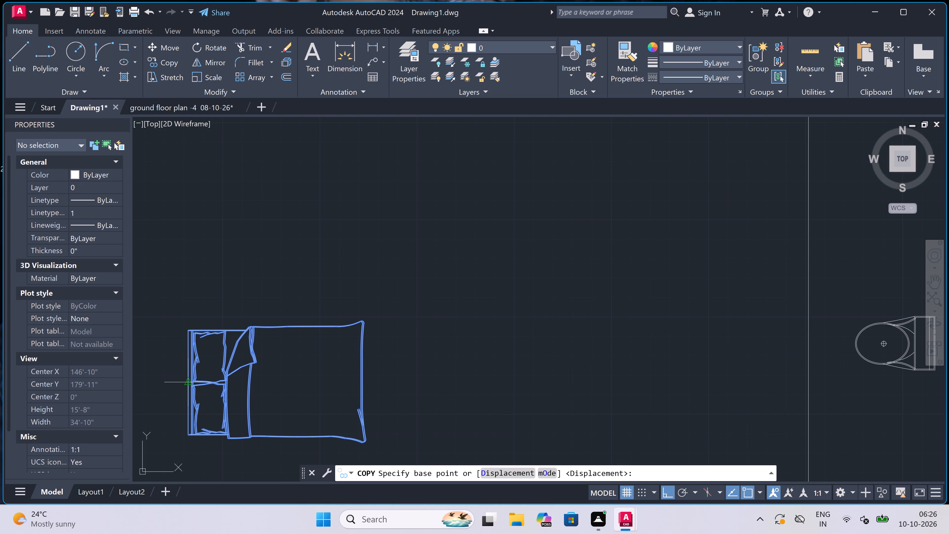
left_click(187, 381)
key("F8")
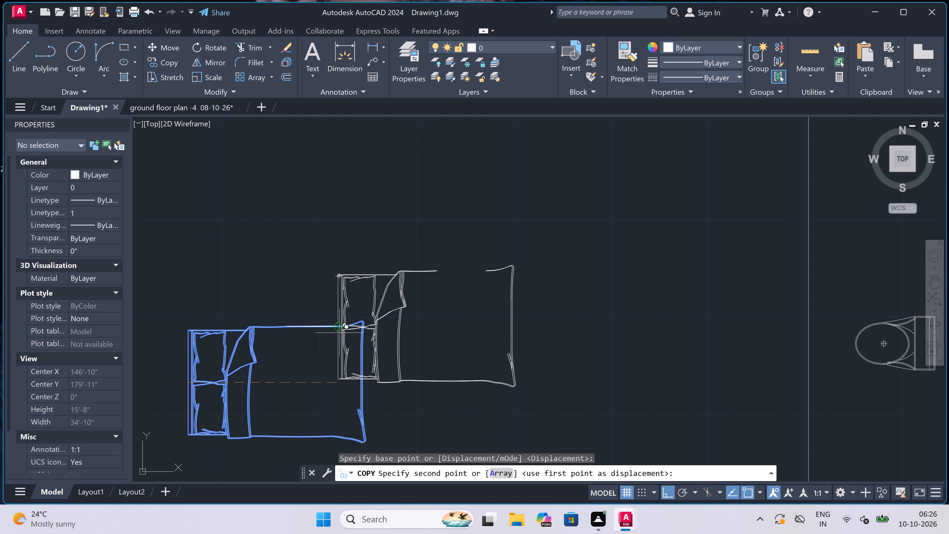
scroll(262, 326, "down", 3)
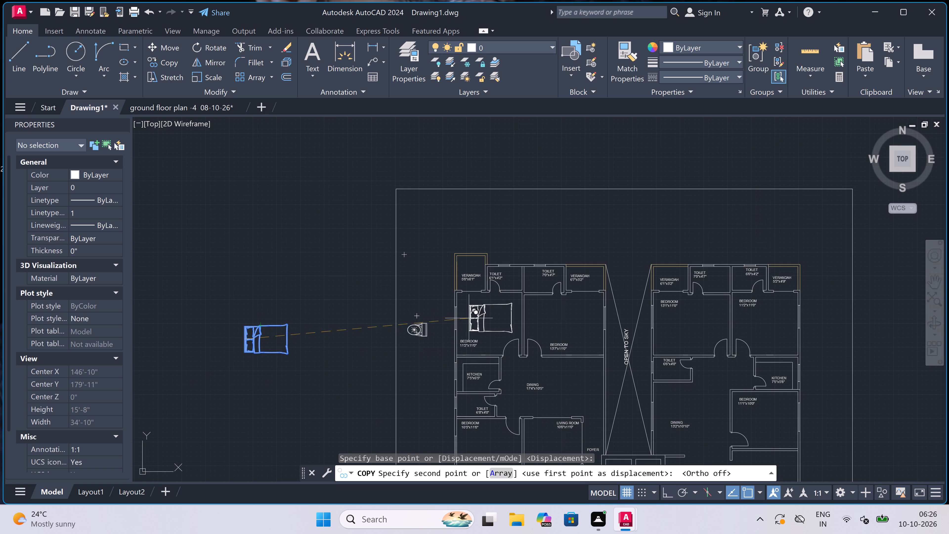
scroll(459, 318, "up", 4)
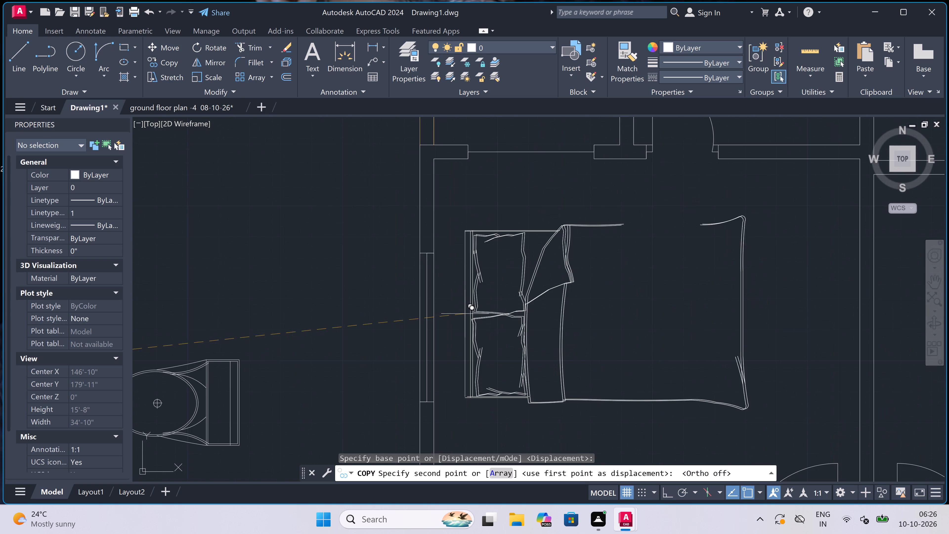
left_click(440, 327)
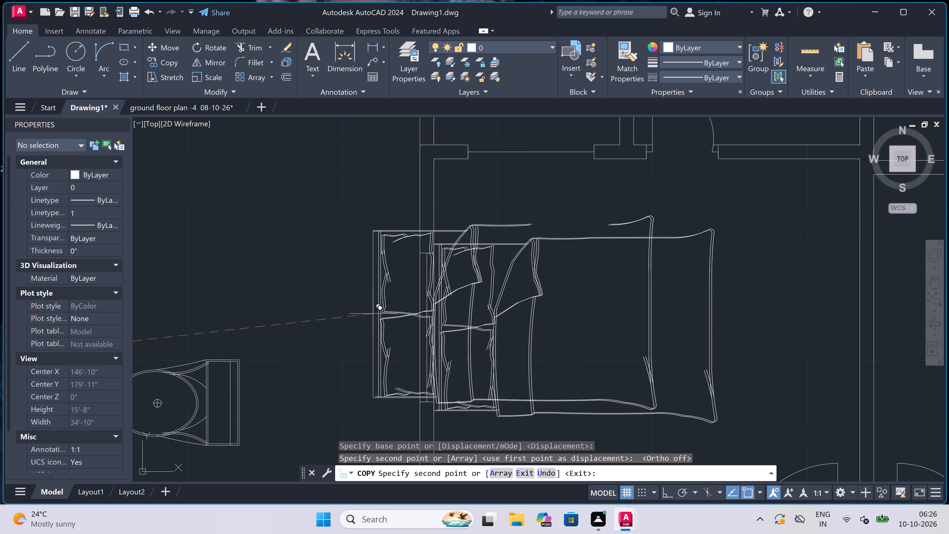
Place another bed copy against the west wall of the southwest apartment's northern bedroom, beside the living area.
scroll(347, 309, "down", 5)
scroll(445, 308, "up", 2)
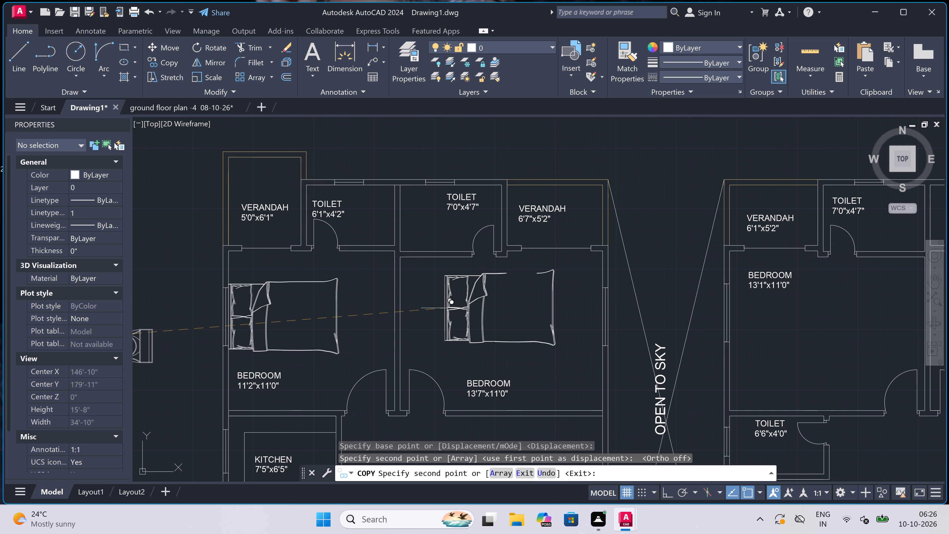
scroll(371, 287, "down", 5)
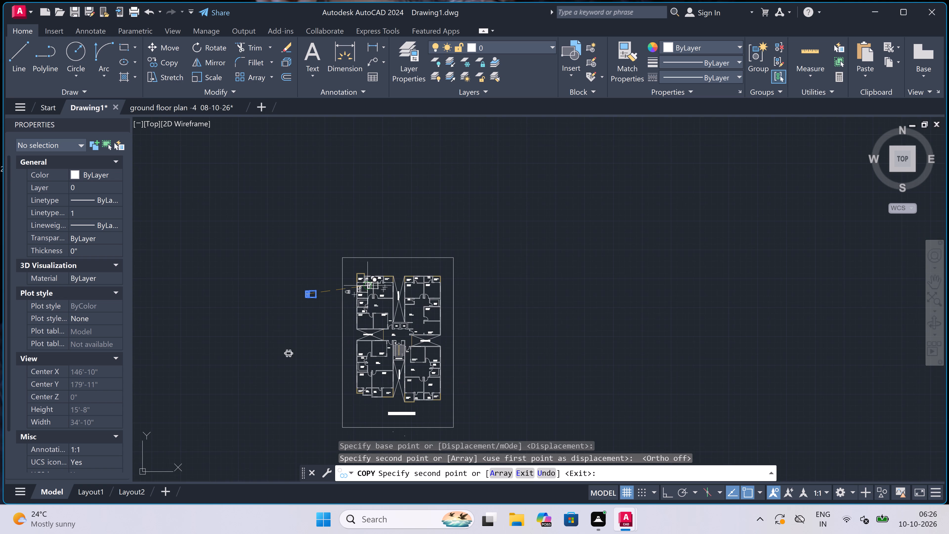
scroll(361, 353, "up", 3)
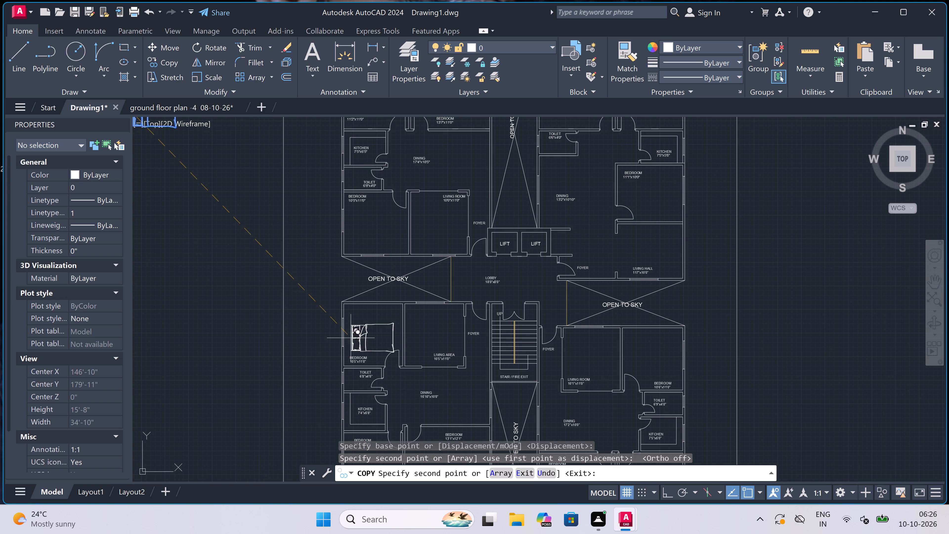
scroll(337, 331, "up", 3)
scroll(366, 335, "up", 2)
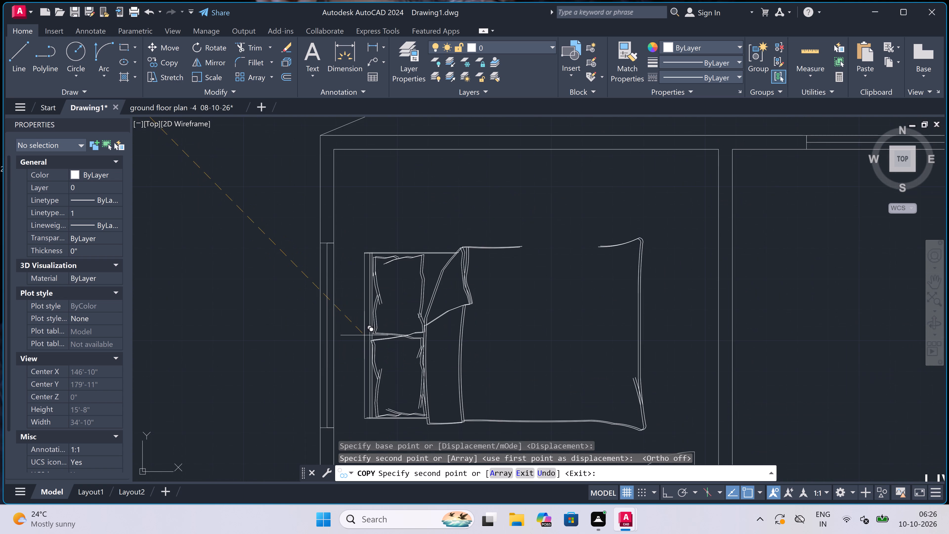
scroll(333, 334, "up", 2)
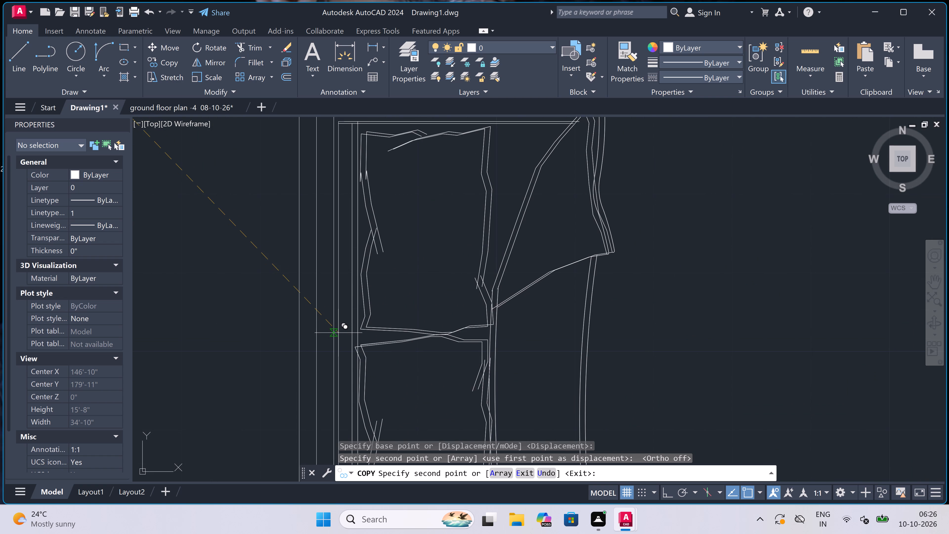
left_click(338, 333)
Place another bed copy against the west wall of the northeast apartment's 13'1"x11'0" bedroom.
scroll(338, 332, "down", 7)
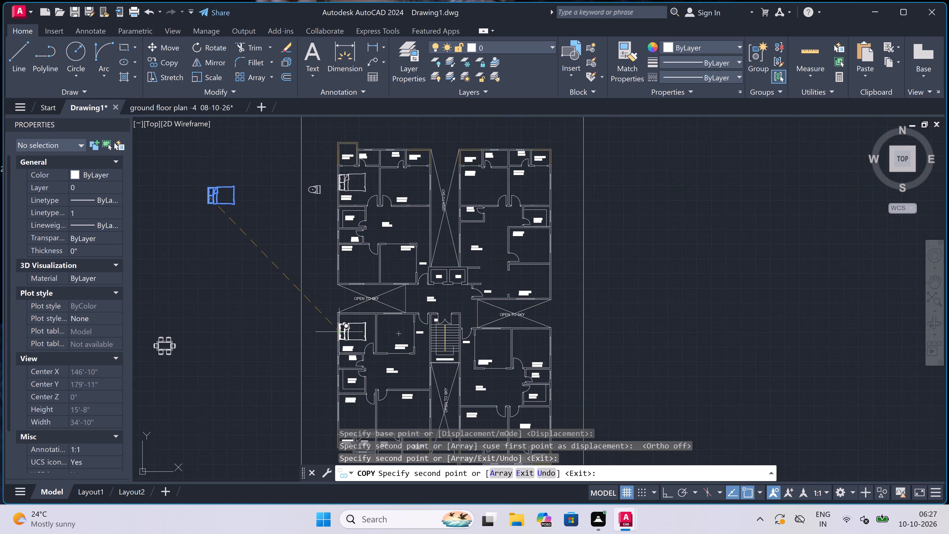
scroll(339, 332, "down", 1)
scroll(424, 237, "up", 4)
scroll(371, 248, "up", 3)
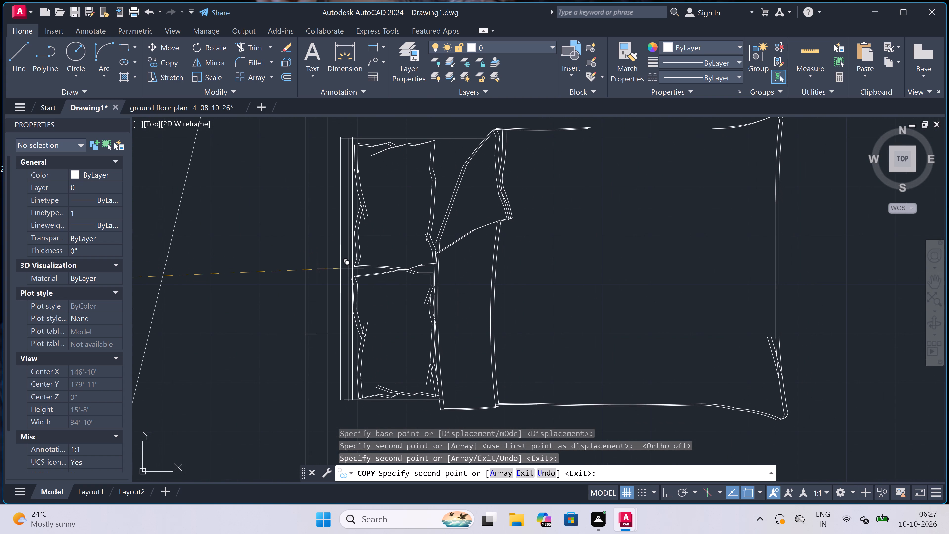
left_click(337, 266)
Place a bed copy against the west wall of the southeast apartment's 13'5"x11'0" bedroom, below its label, and end the Copy command.
scroll(337, 266, "down", 3)
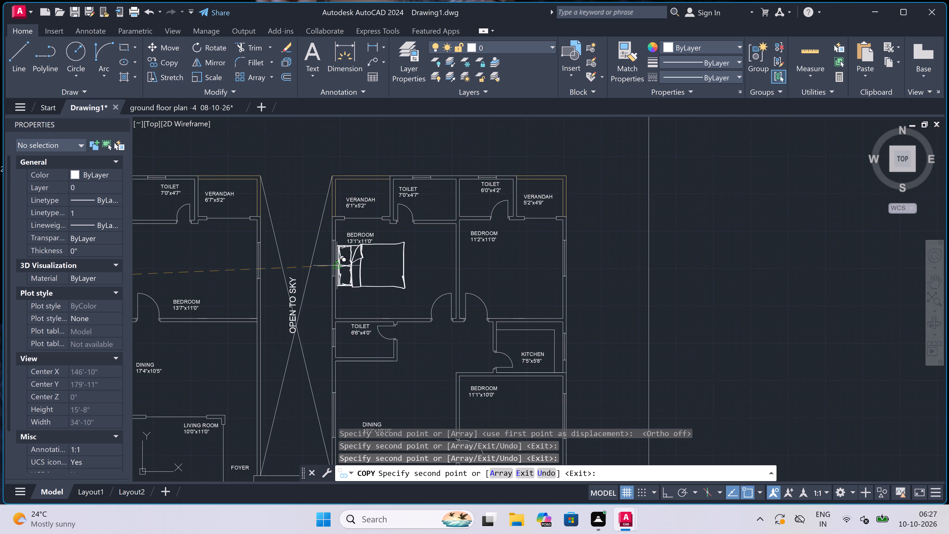
scroll(337, 266, "down", 4)
scroll(334, 352, "down", 1)
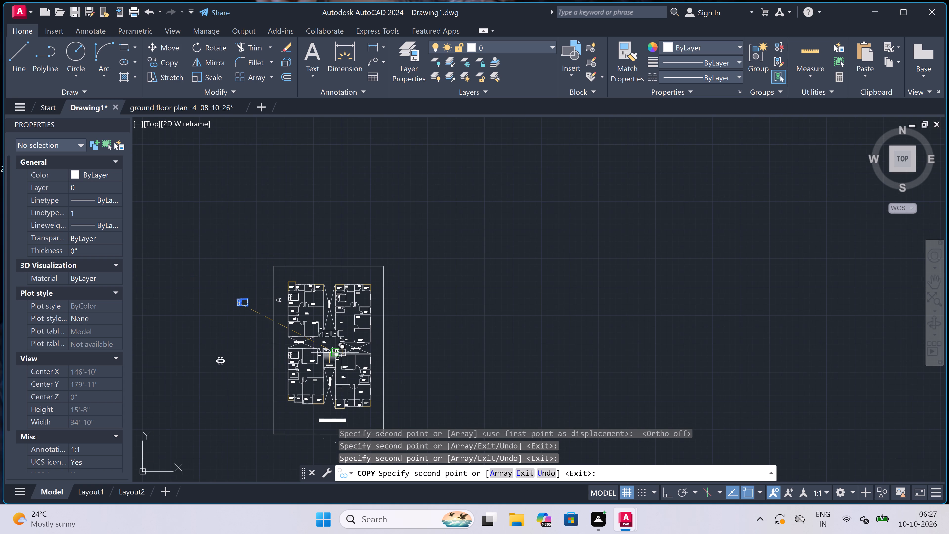
scroll(336, 369, "up", 3)
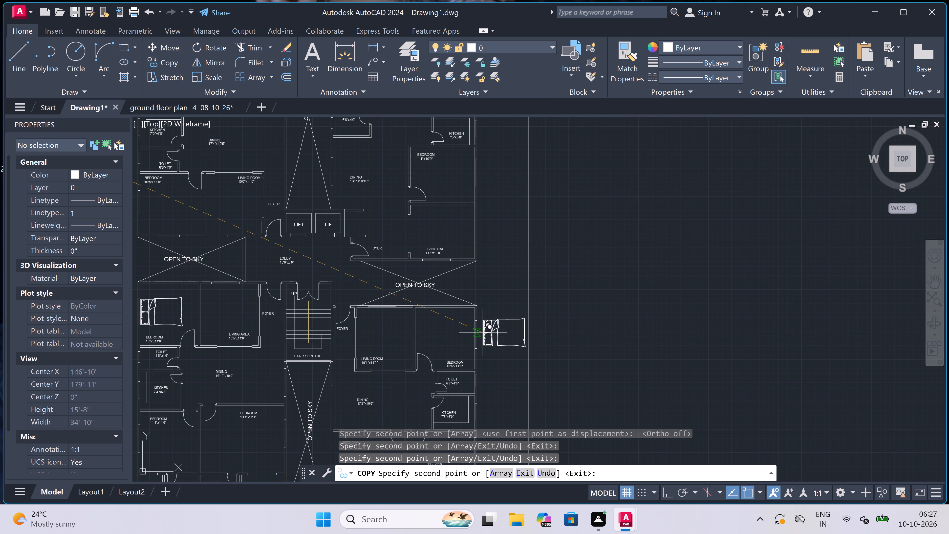
scroll(435, 295, "down", 2)
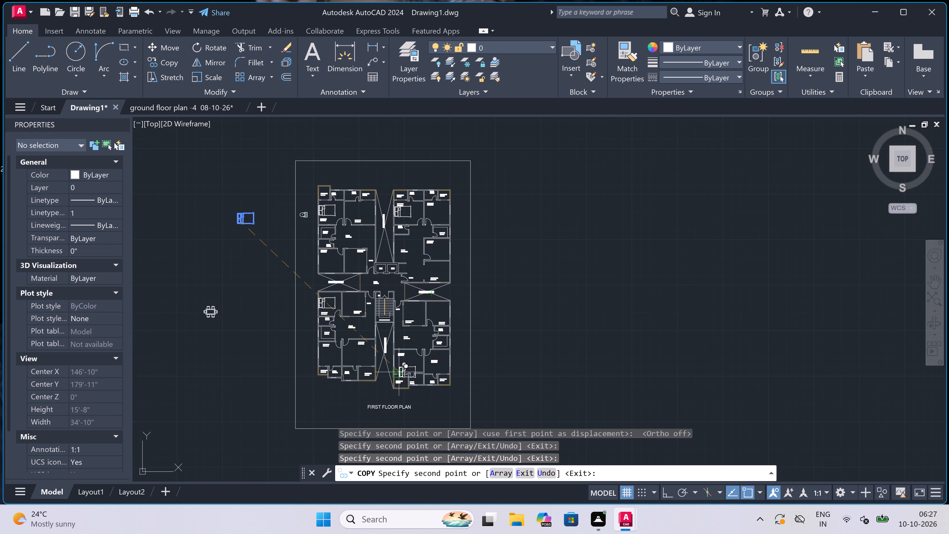
scroll(398, 372, "up", 4)
scroll(374, 318, "up", 2)
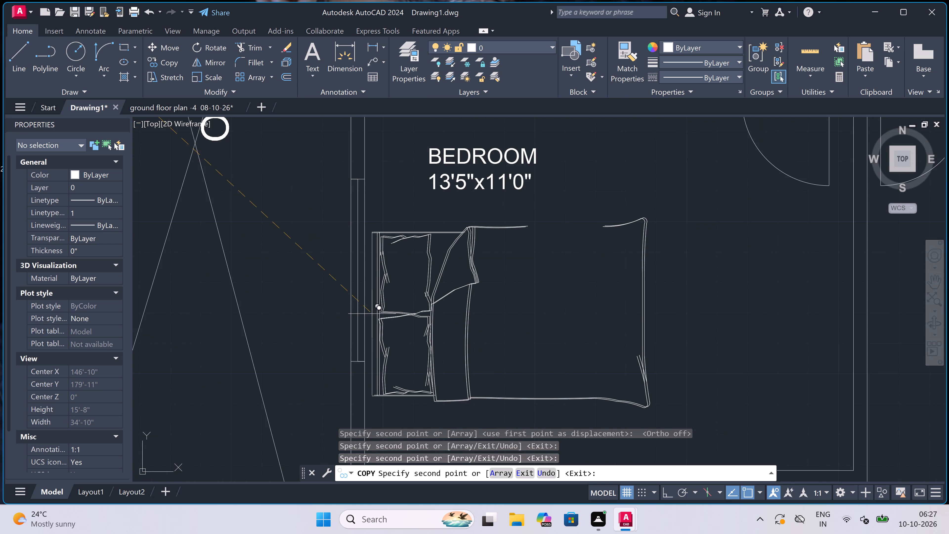
left_click(372, 302)
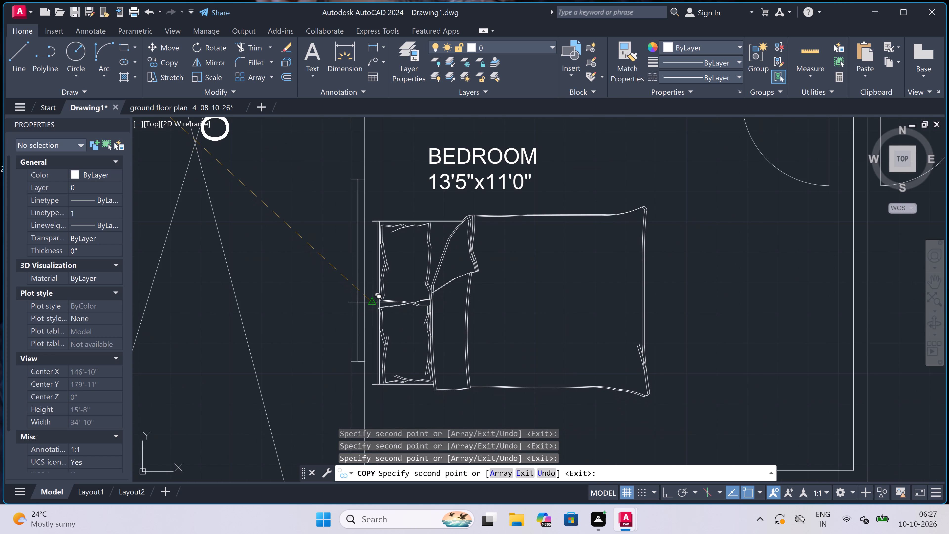
scroll(318, 225, "down", 5)
scroll(334, 274, "down", 4)
key("Escape")
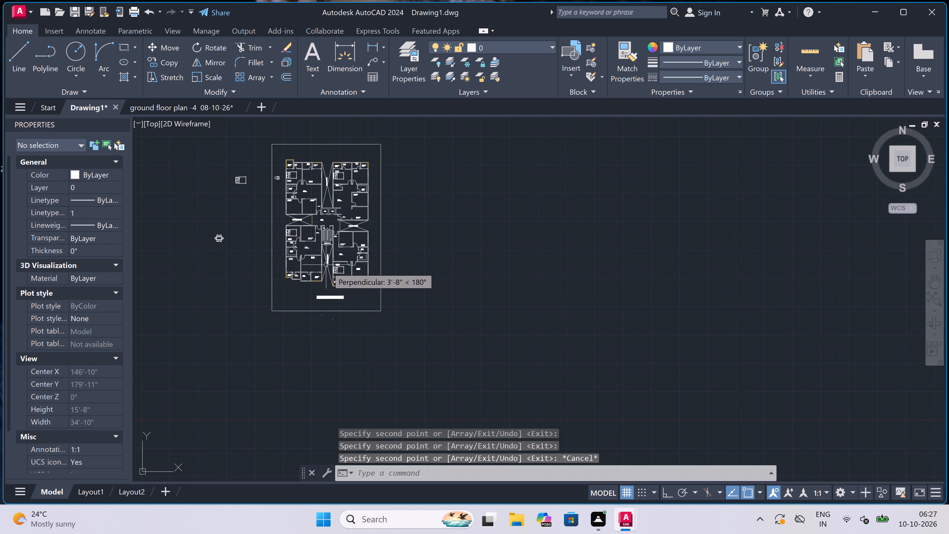
Rotate the source bed west of the apartments 180° with Ortho on, so that its headboard faces east.
scroll(246, 157, "up", 4)
scroll(273, 188, "down", 1)
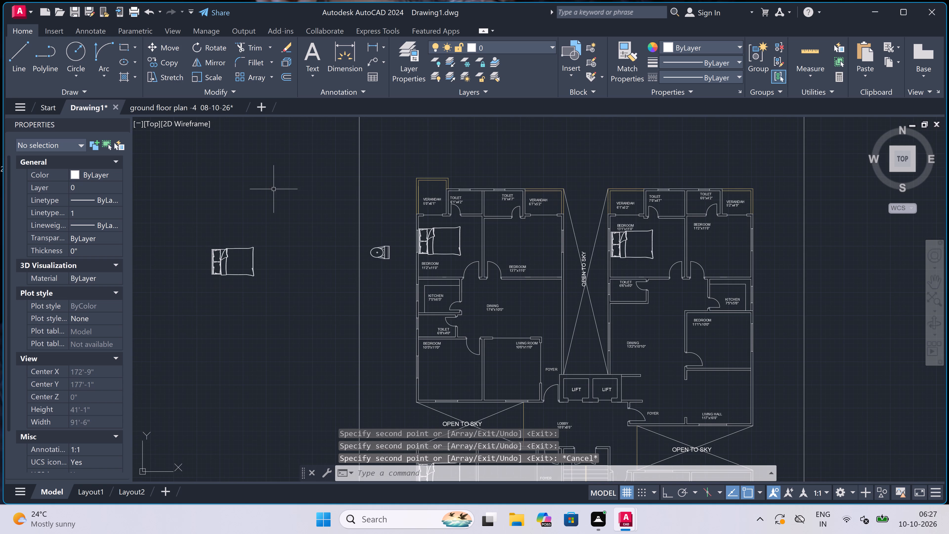
left_click(279, 222)
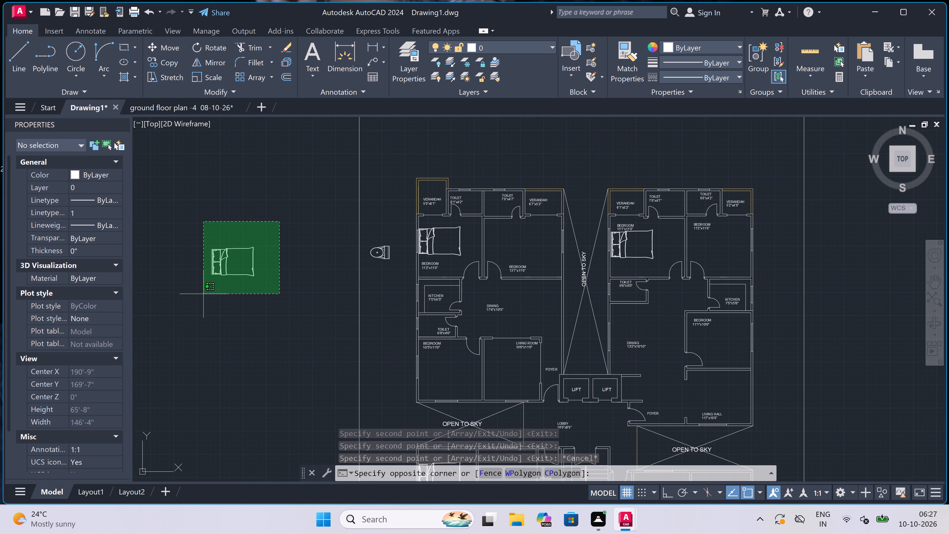
left_click(203, 294)
left_click(208, 44)
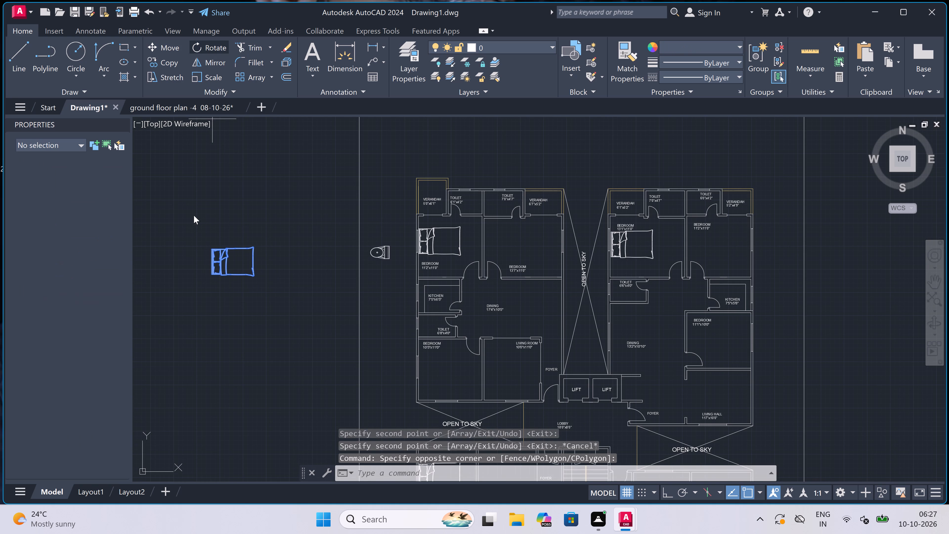
left_click(237, 264)
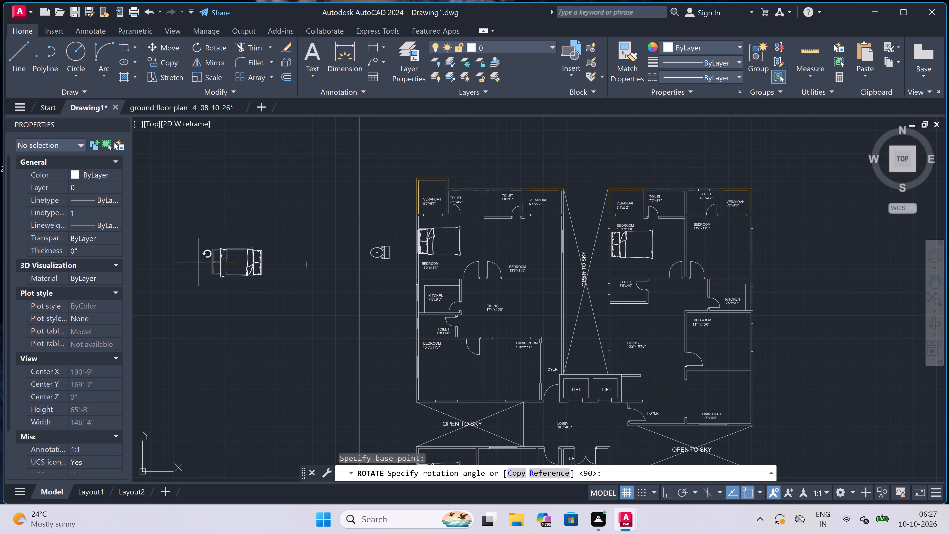
key("F8")
left_click(196, 254)
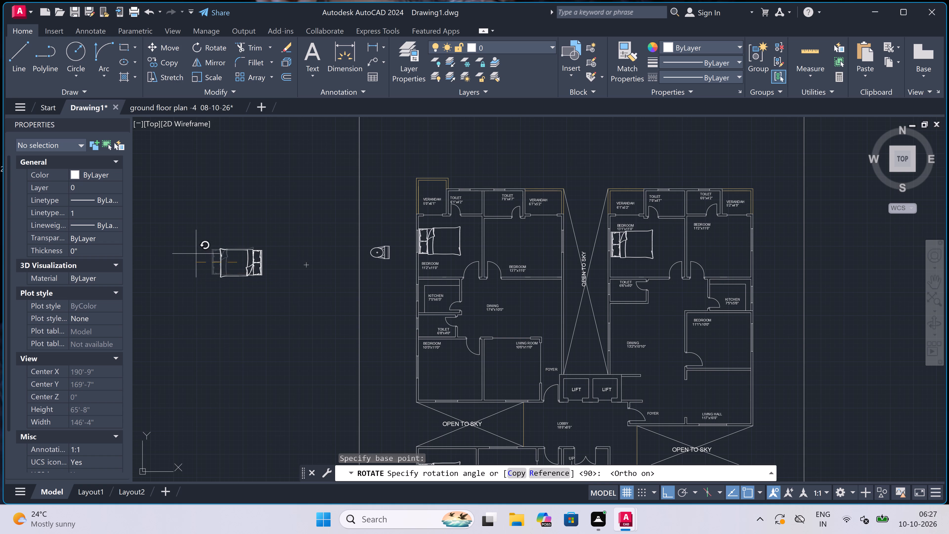
Copy the rotated source bed from its headboard midpoint, with Ortho off, to the east wall of the northwest apartment's 13'7"x11'0" bedroom.
left_click_drag(280, 237, 280, 240)
left_click(178, 300)
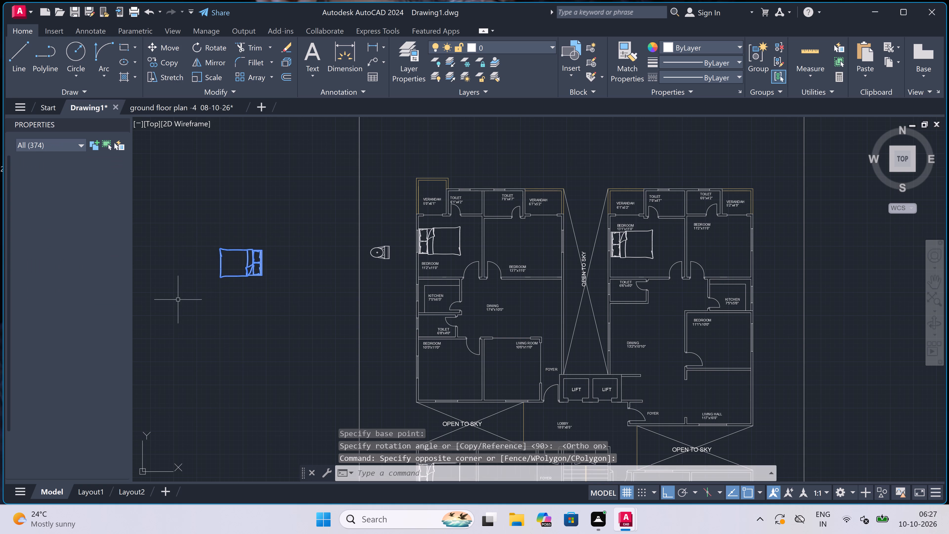
left_click(172, 64)
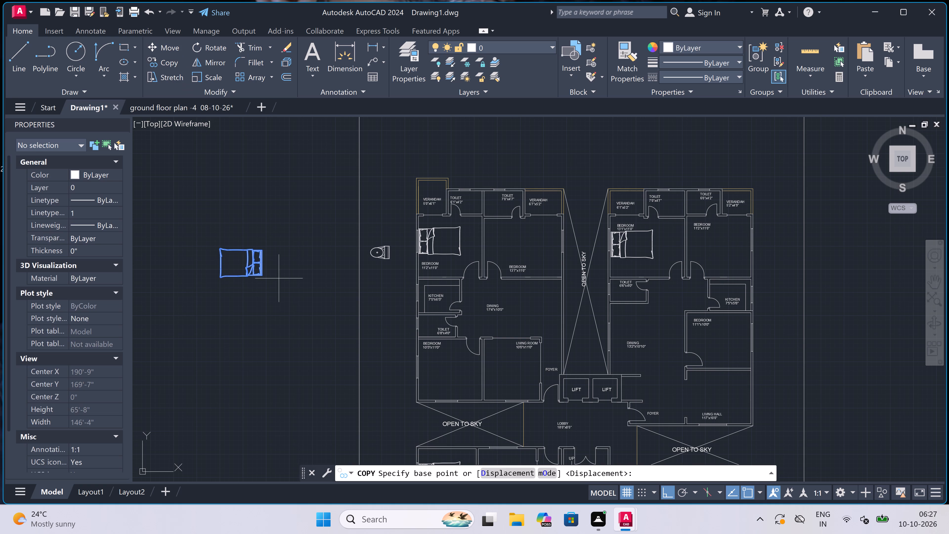
scroll(271, 279, "up", 4)
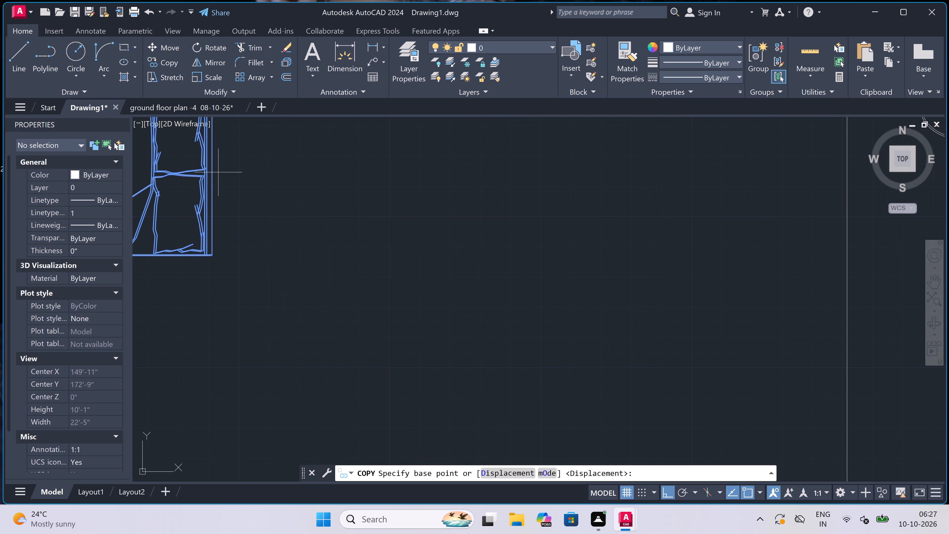
left_click(211, 176)
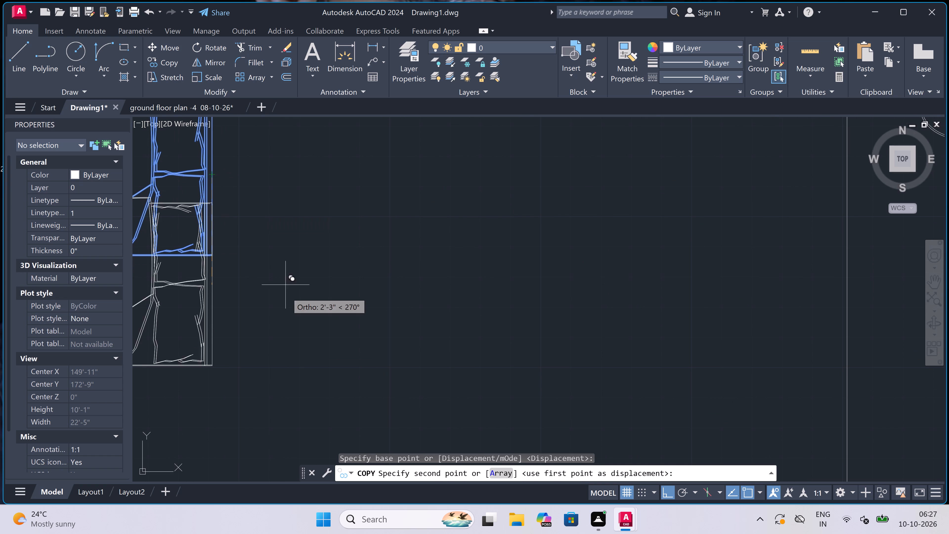
key("F8")
scroll(294, 329, "down", 4)
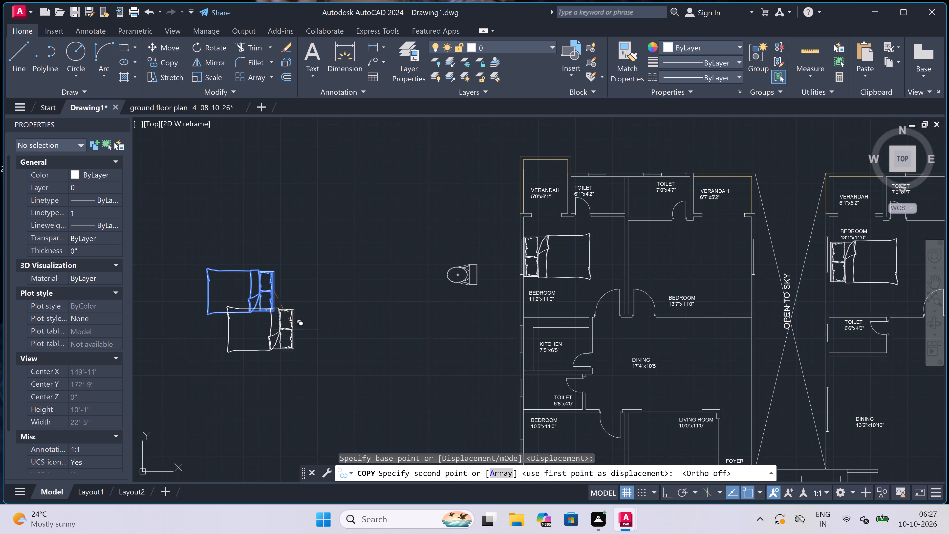
scroll(294, 329, "down", 3)
scroll(394, 325, "up", 4)
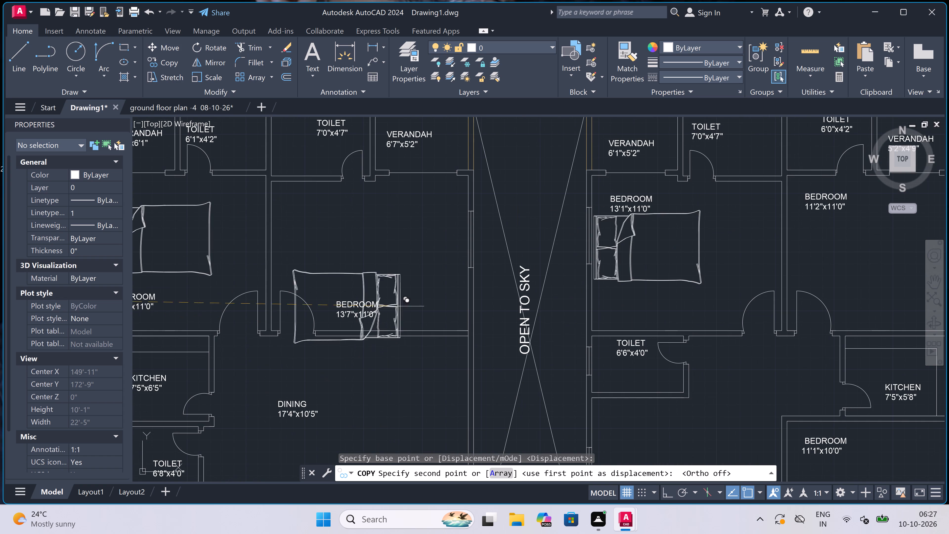
scroll(454, 224, "up", 2)
scroll(478, 255, "up", 3)
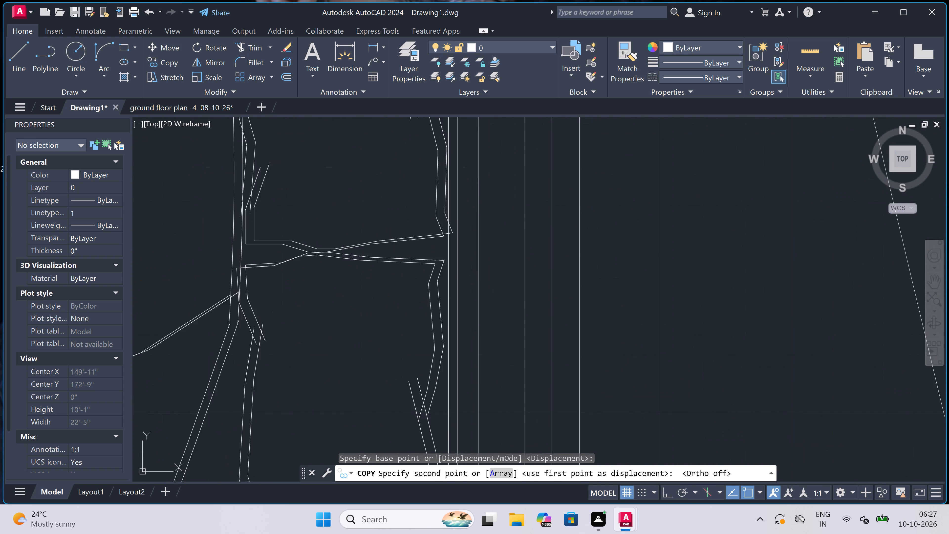
left_click(502, 250)
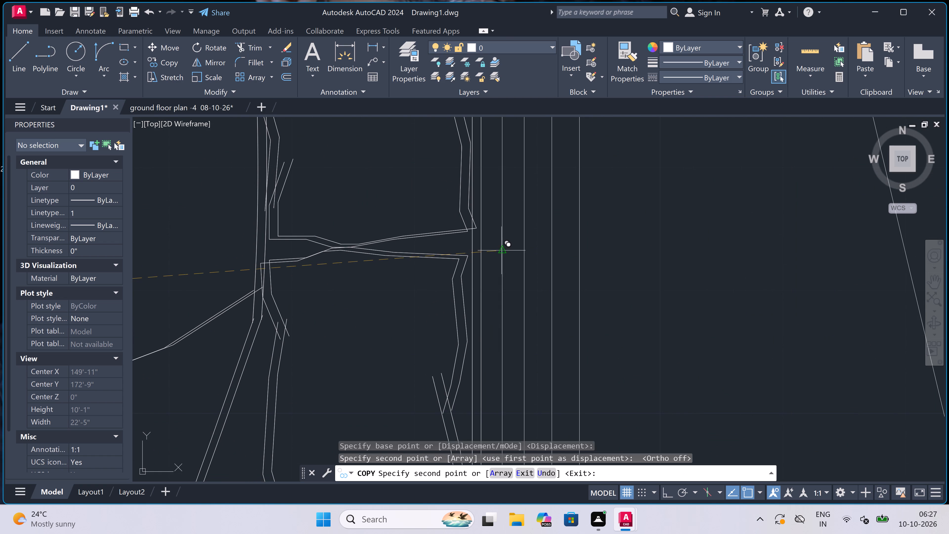
Place another bed copy with its headboard against the east wall of the southwest apartment's 13'1"x12'1" bedroom.
scroll(430, 242, "down", 9)
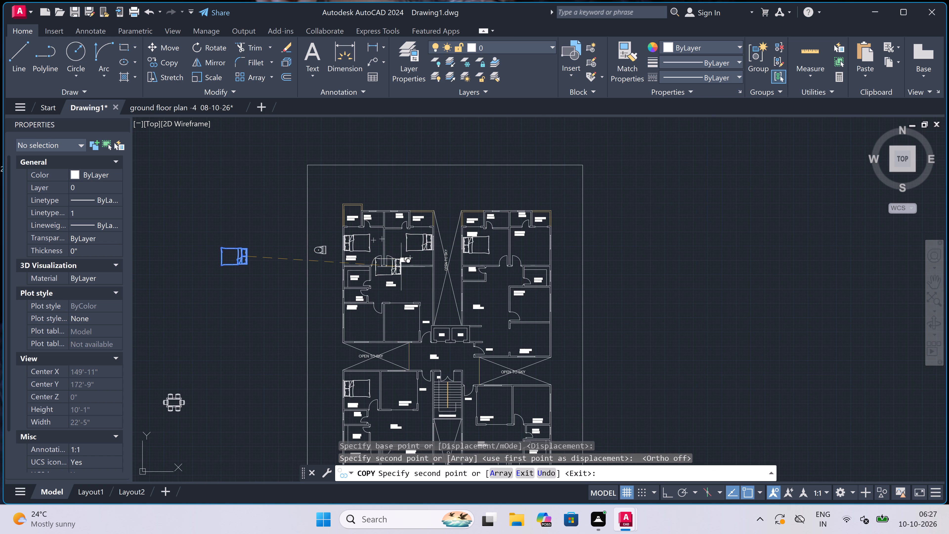
scroll(412, 332, "up", 1)
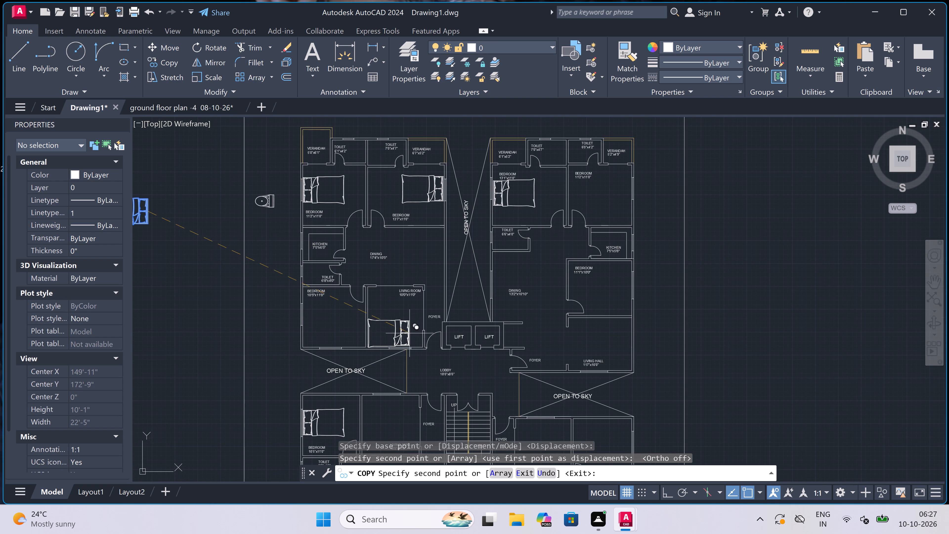
scroll(296, 279, "down", 2)
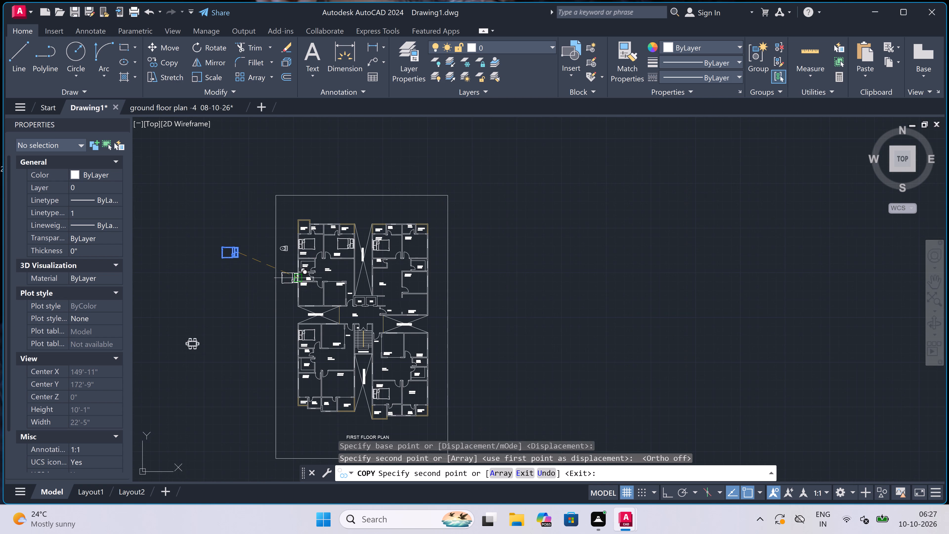
scroll(316, 388, "up", 4)
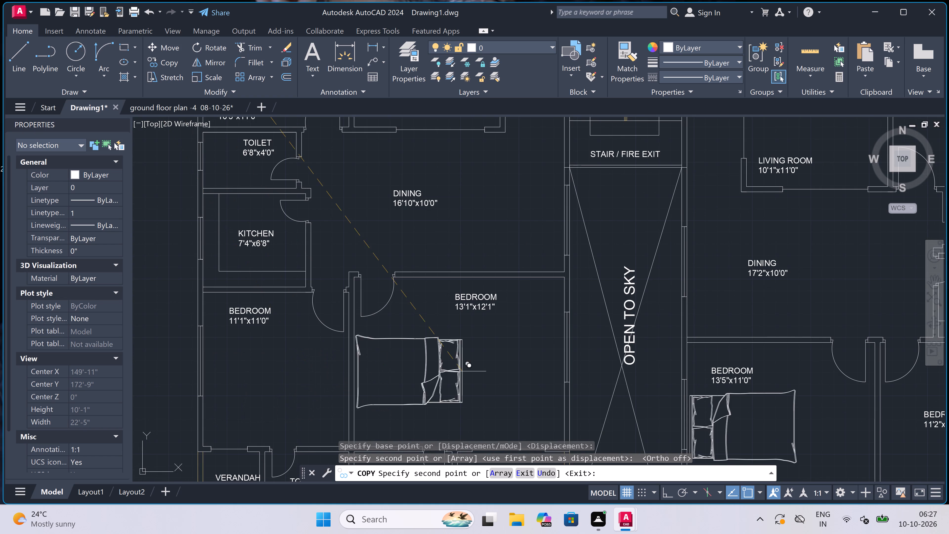
scroll(391, 246, "down", 3)
scroll(428, 288, "up", 3)
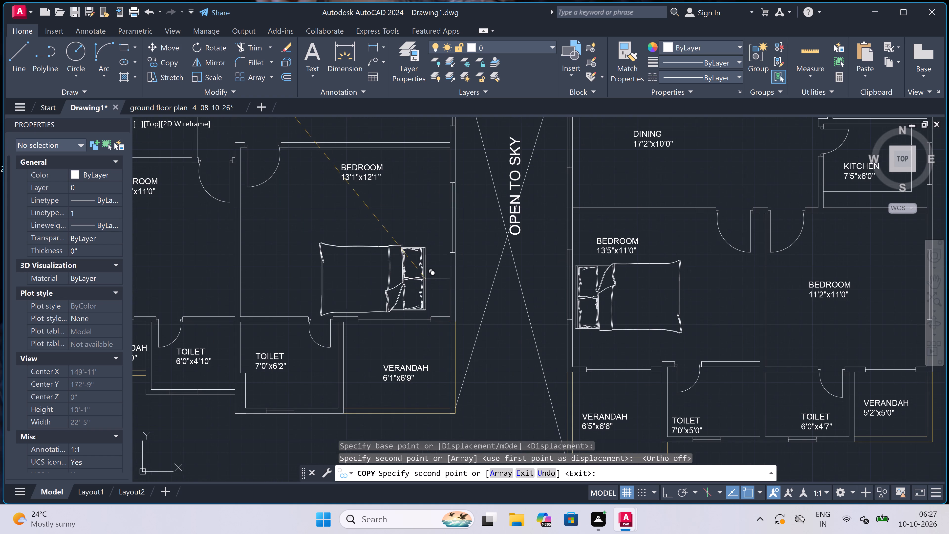
scroll(430, 207, "up", 3)
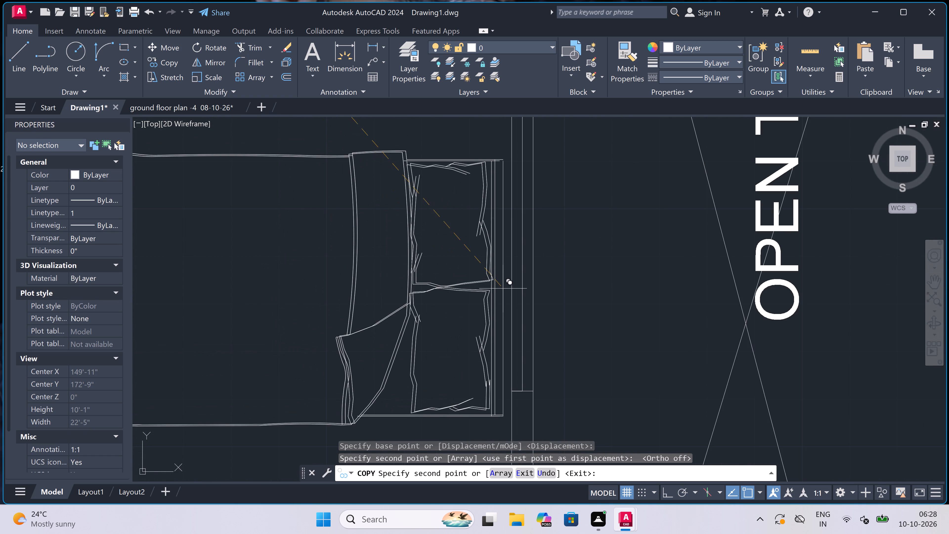
scroll(505, 288, "up", 1)
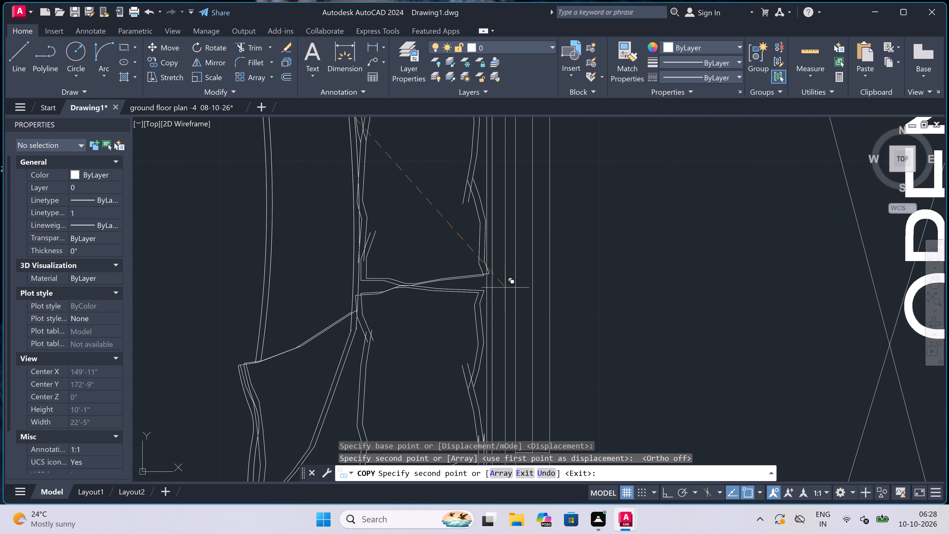
left_click(505, 288)
Place another bed copy with its headboard against the east wall of the southeast apartment's 11'2"x11'0" bedroom.
scroll(356, 286, "down", 7)
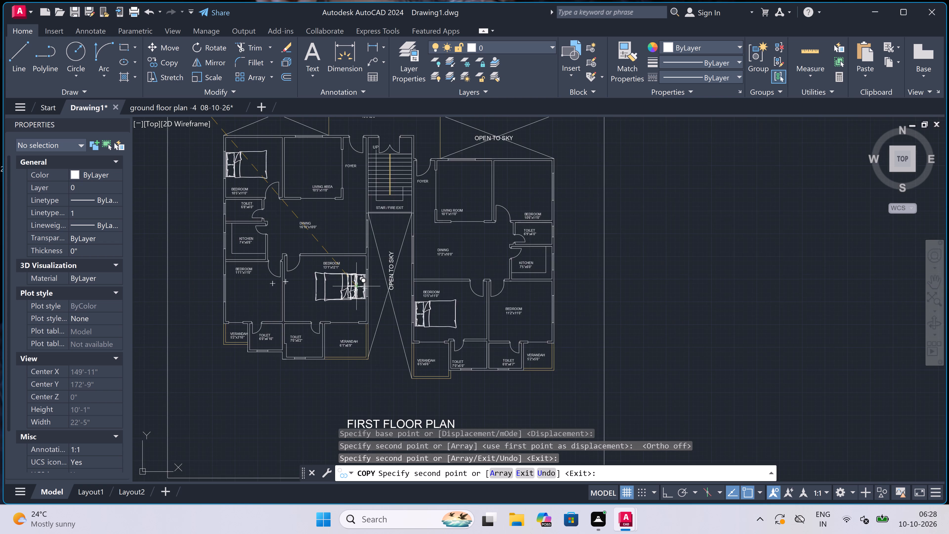
scroll(356, 286, "down", 1)
scroll(488, 304, "up", 3)
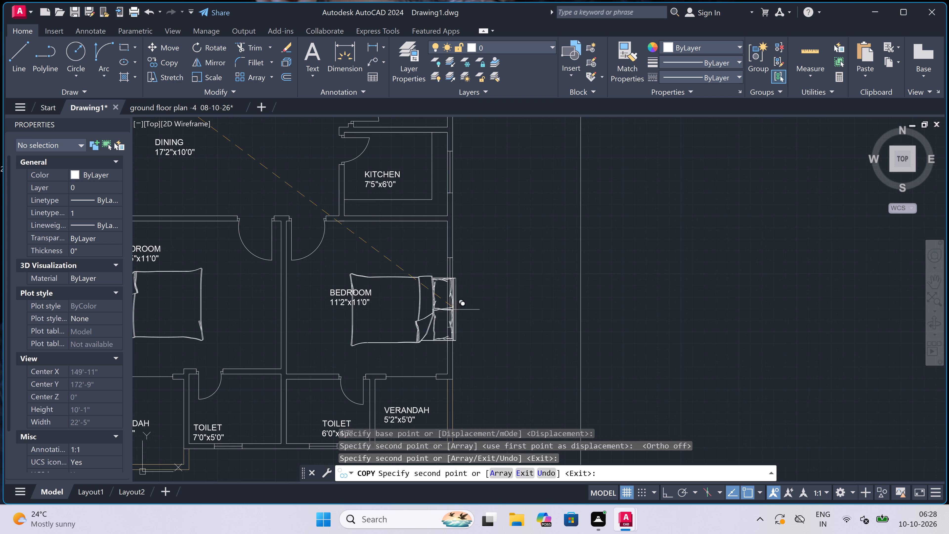
scroll(406, 310, "up", 2)
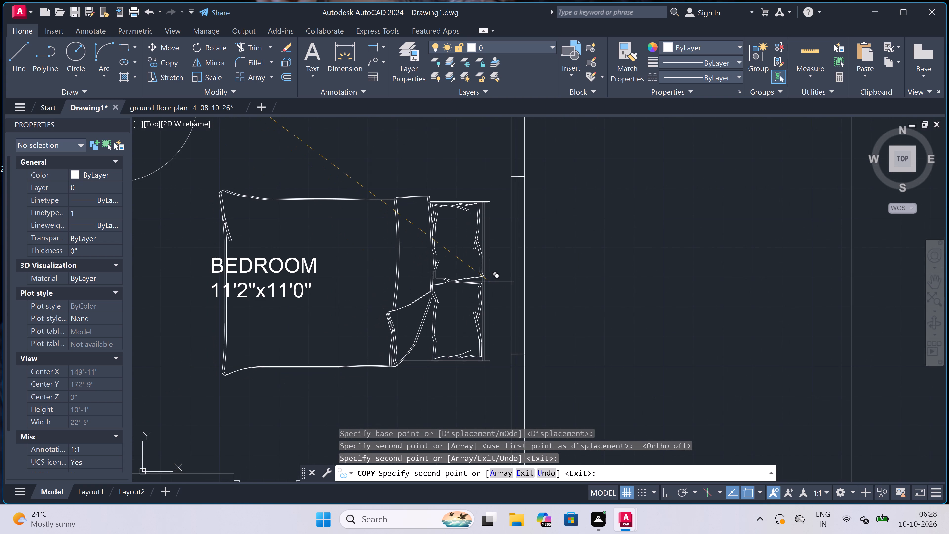
scroll(490, 282, "up", 2)
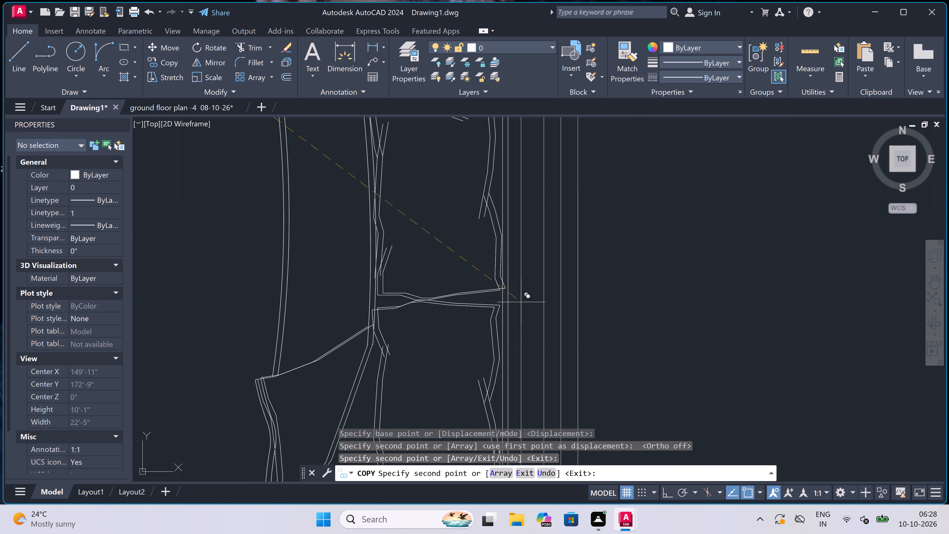
left_click(525, 306)
Place another bed copy with its headboard against the east wall of the northeast apartment's 11'1"x10'0" bedroom.
scroll(442, 323, "down", 8)
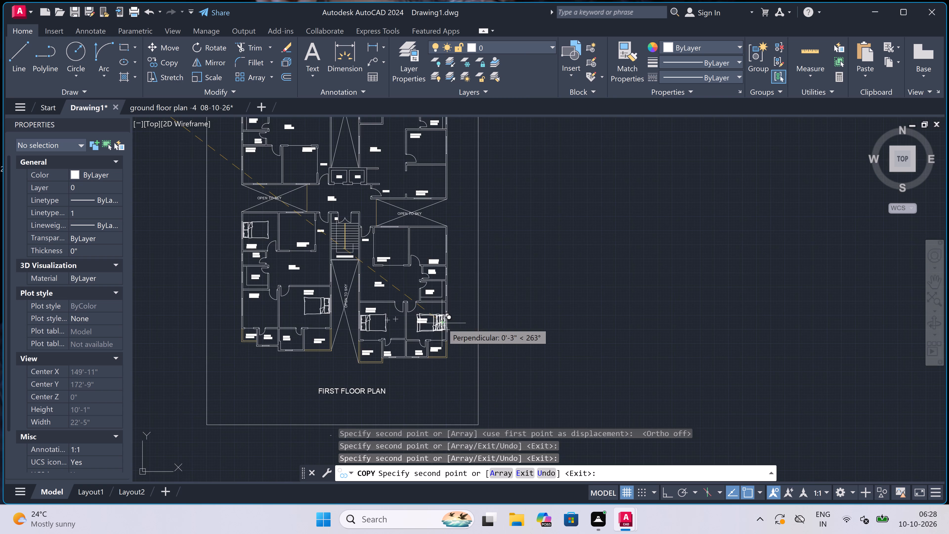
scroll(443, 313, "down", 3)
scroll(444, 267, "up", 4)
scroll(429, 305, "up", 3)
scroll(473, 277, "up", 2)
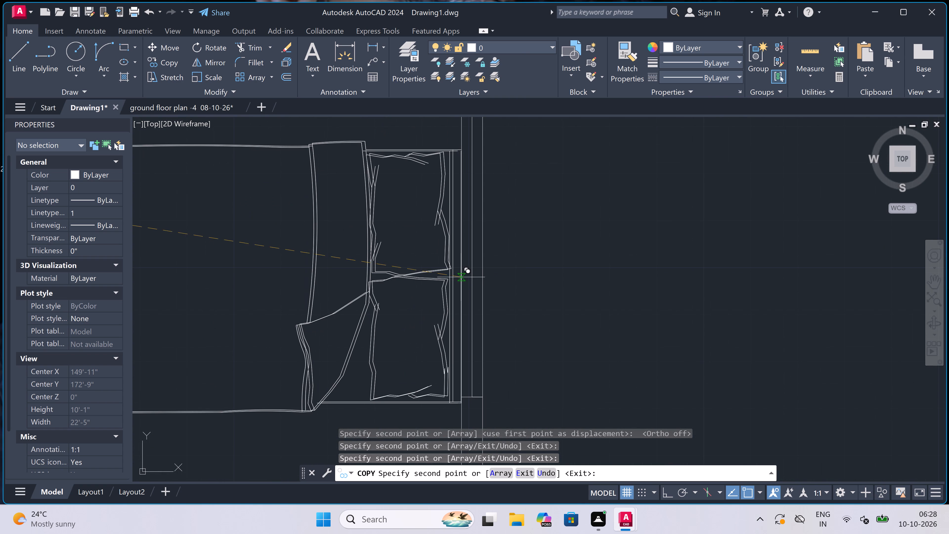
left_click(454, 273)
Place a bed copy against the east wall of the northeast apartment's 11'2"x11'0" bedroom and end the Copy command.
scroll(444, 308, "down", 5)
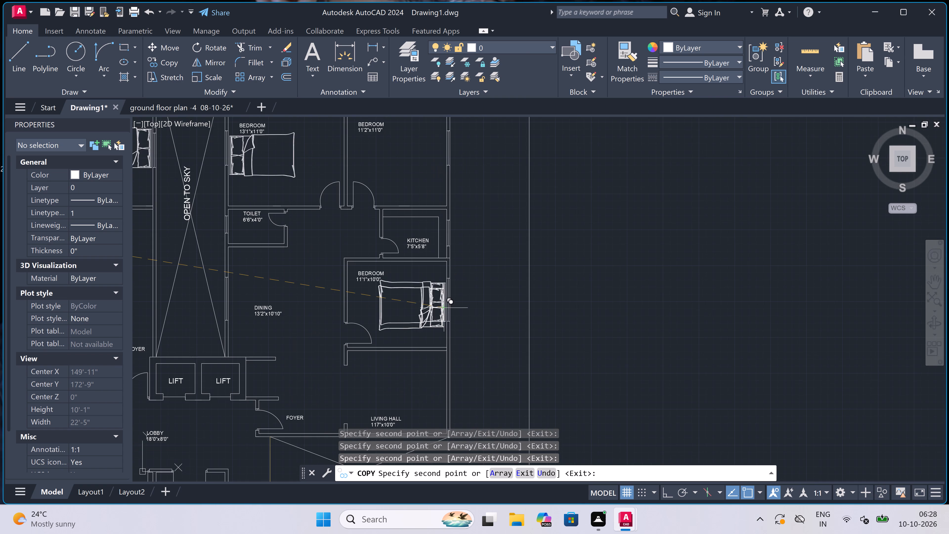
scroll(444, 308, "down", 2)
scroll(425, 252, "up", 3)
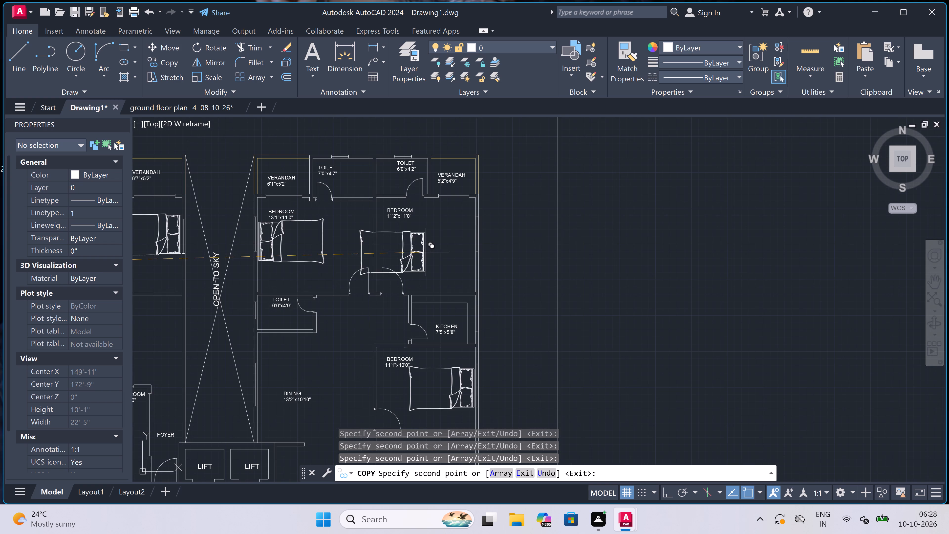
scroll(469, 238, "up", 3)
scroll(488, 249, "up", 2)
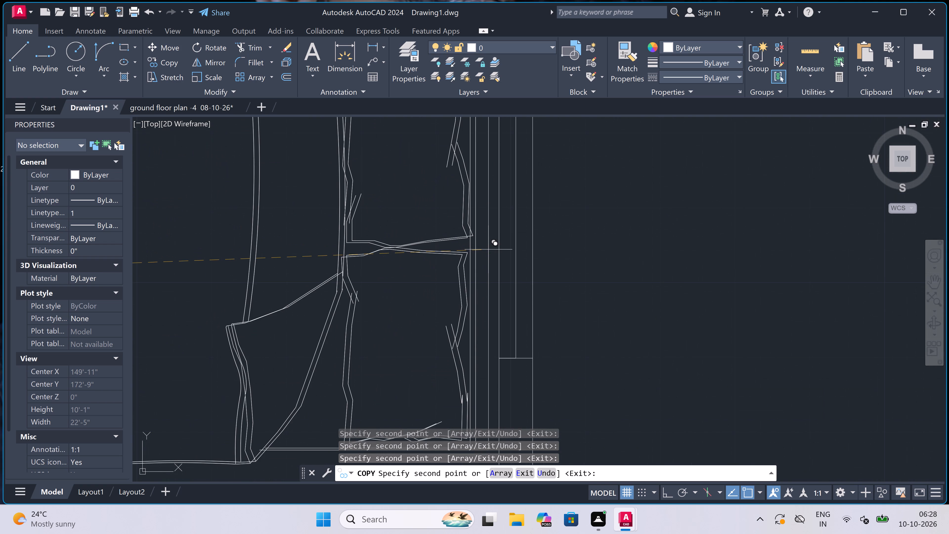
left_click(489, 249)
scroll(452, 276, "down", 8)
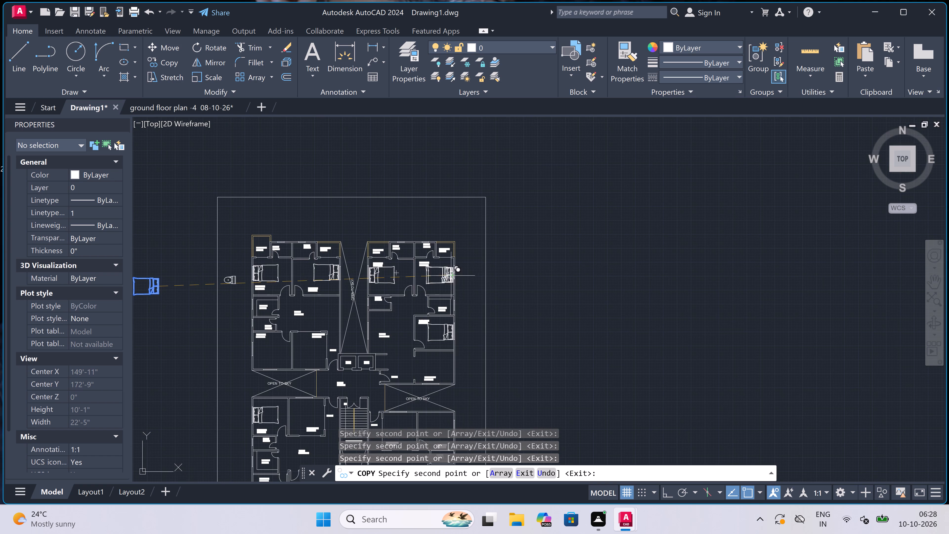
key("Escape")
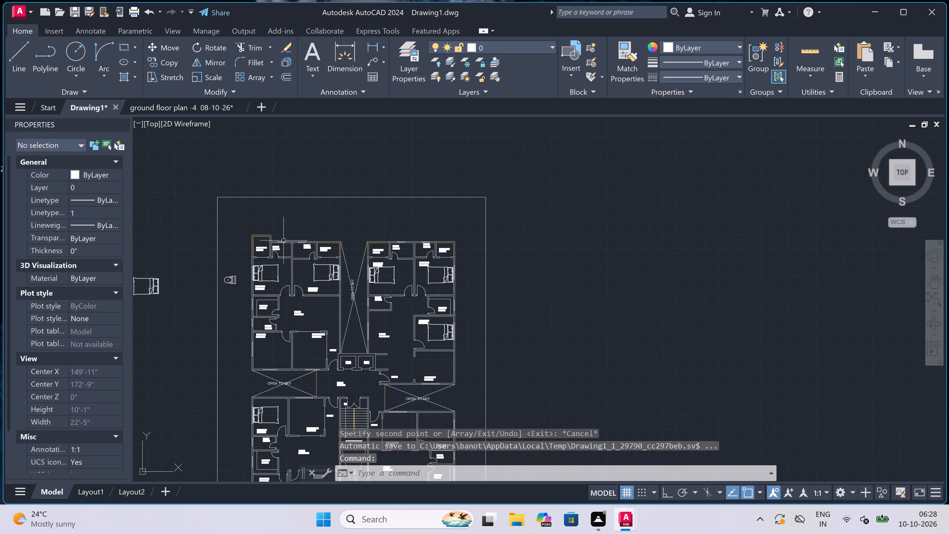
Copy the bed from the northwest apartment's 11'2"x11'0" bedroom to its 10'5"x11'0" bedroom, headboard against the west wall.
scroll(255, 272, "up", 4)
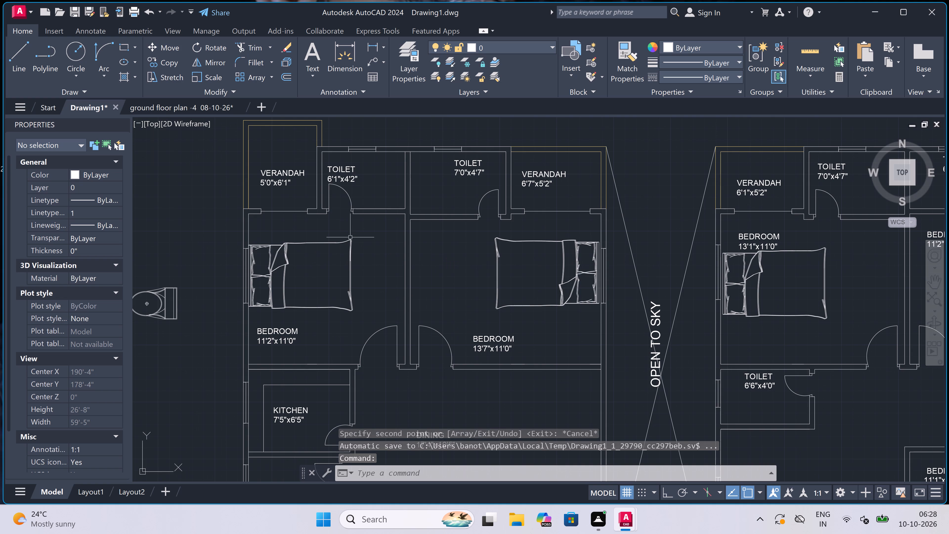
left_click(359, 234)
scroll(309, 282, "down", 2)
scroll(298, 288, "up", 2)
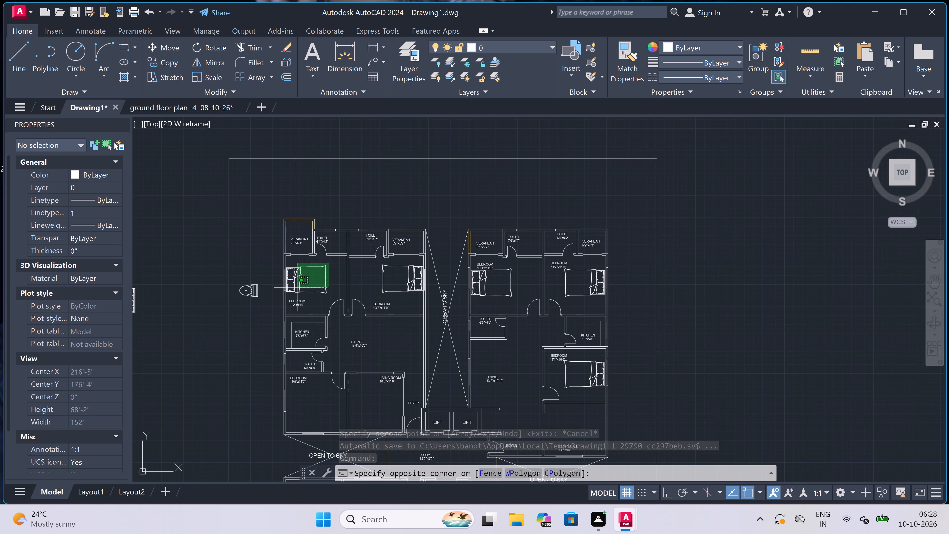
scroll(298, 288, "up", 2)
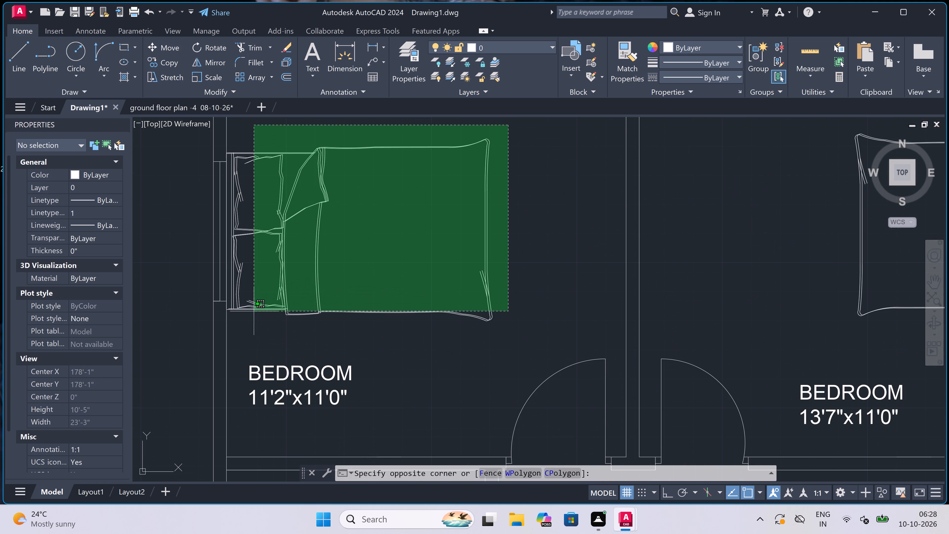
left_click(228, 322)
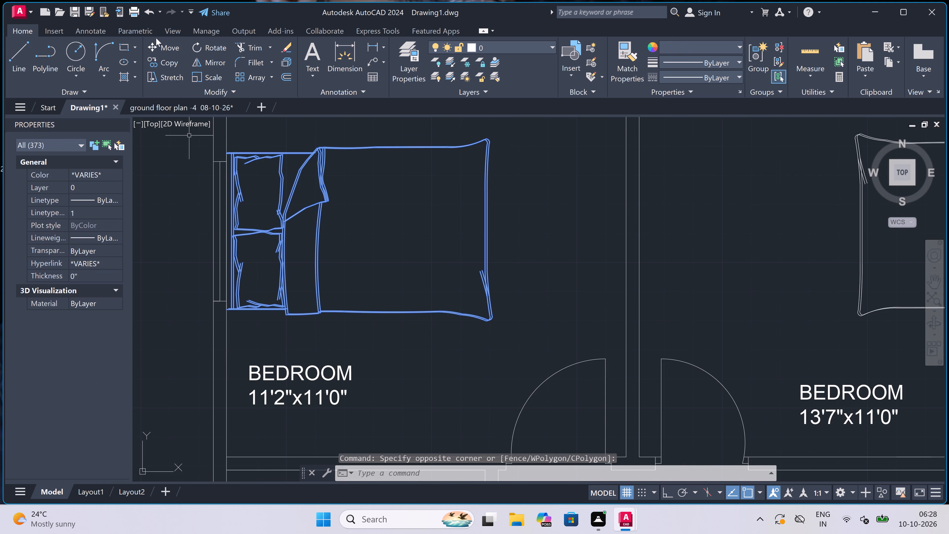
left_click(164, 56)
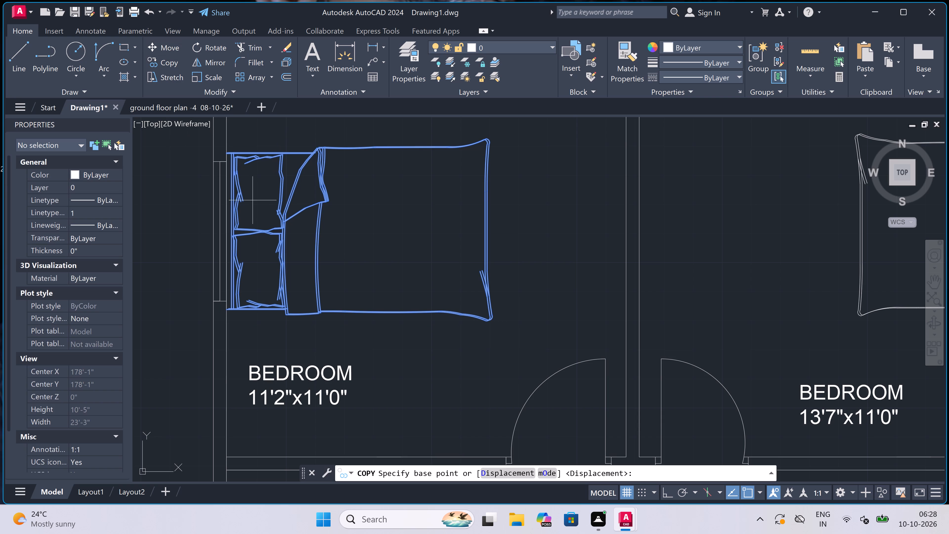
left_click(237, 224)
scroll(310, 238, "down", 4)
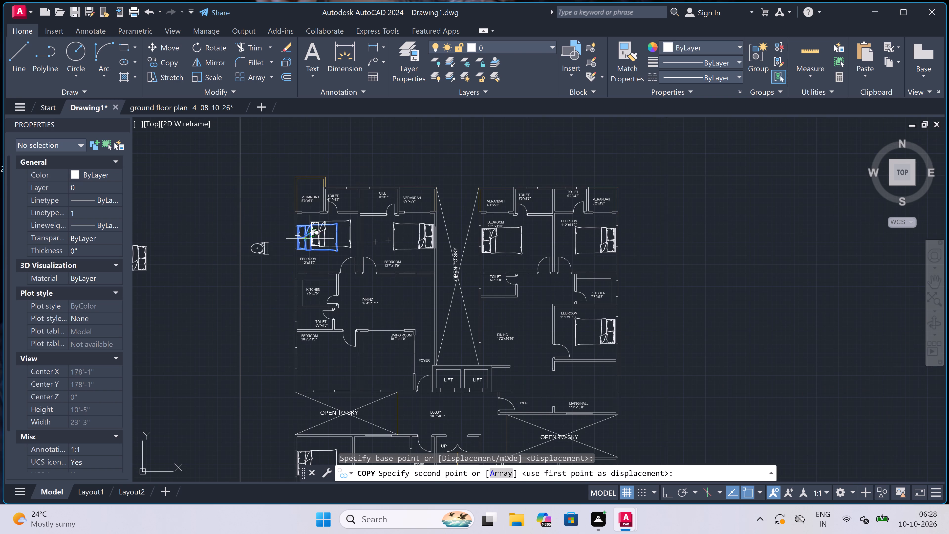
scroll(303, 376, "up", 4)
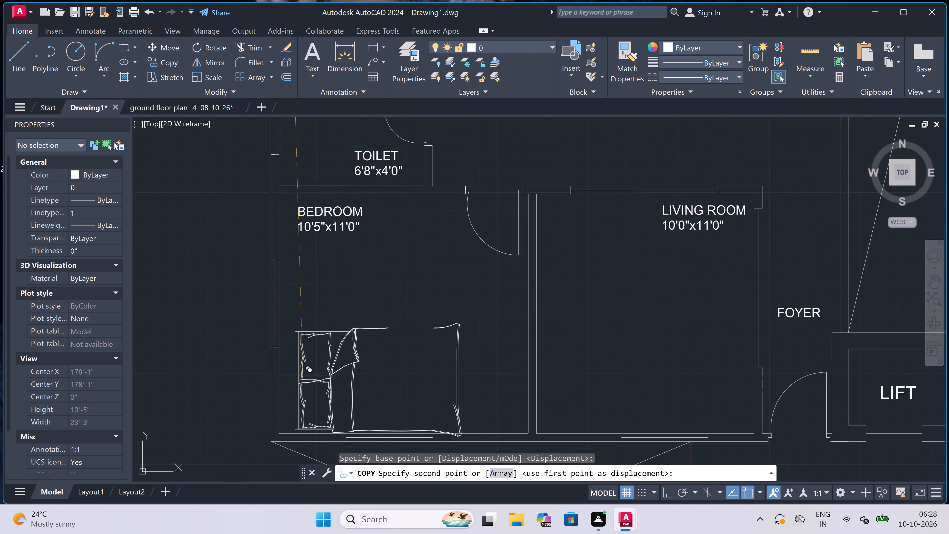
scroll(271, 272, "up", 2)
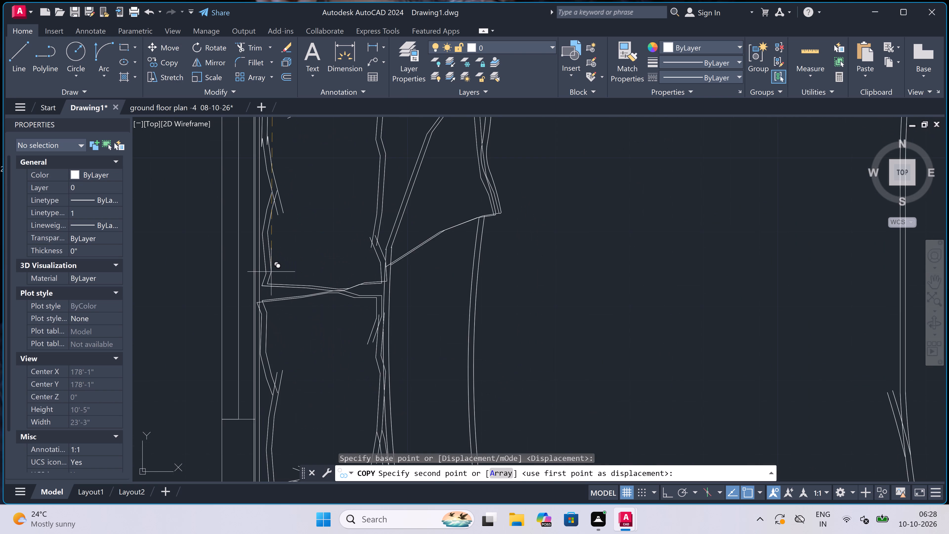
scroll(282, 283, "down", 1)
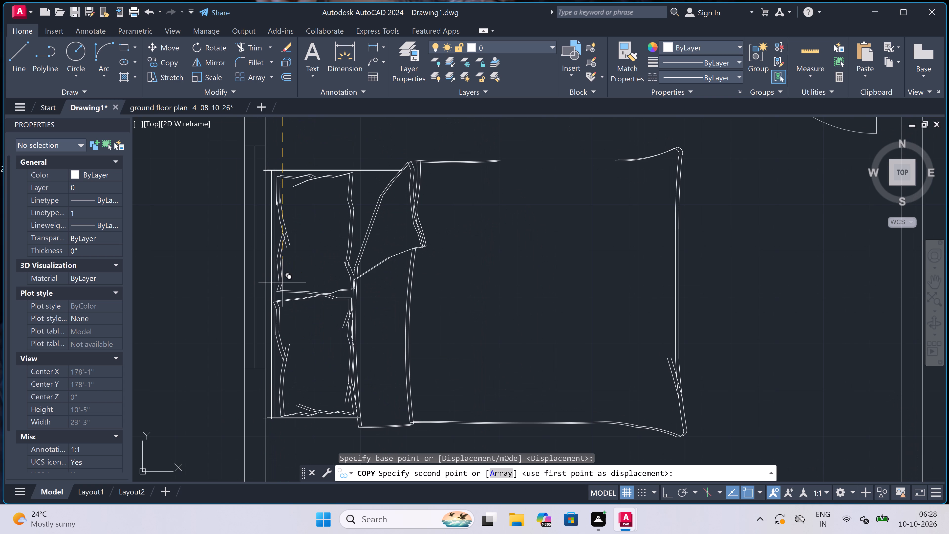
left_click(283, 283)
scroll(295, 280, "down", 5)
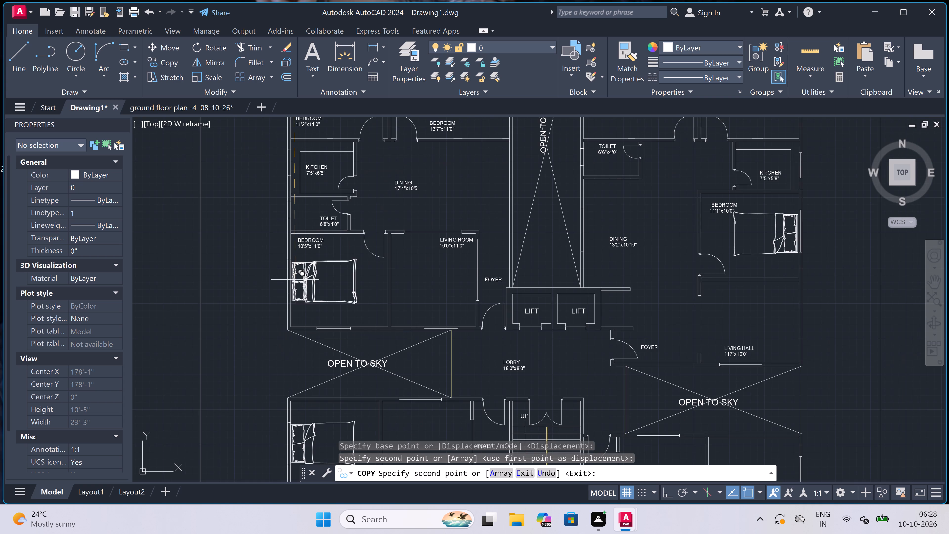
scroll(295, 280, "down", 3)
scroll(295, 280, "up", 1)
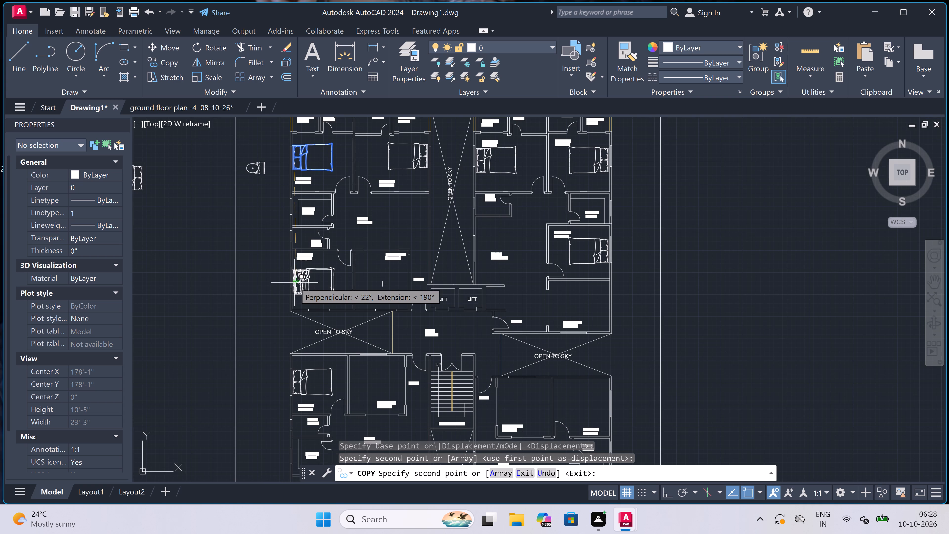
key("Escape")
Delete the spare bed lying outside the border, west of the floor plan.
scroll(297, 283, "down", 2)
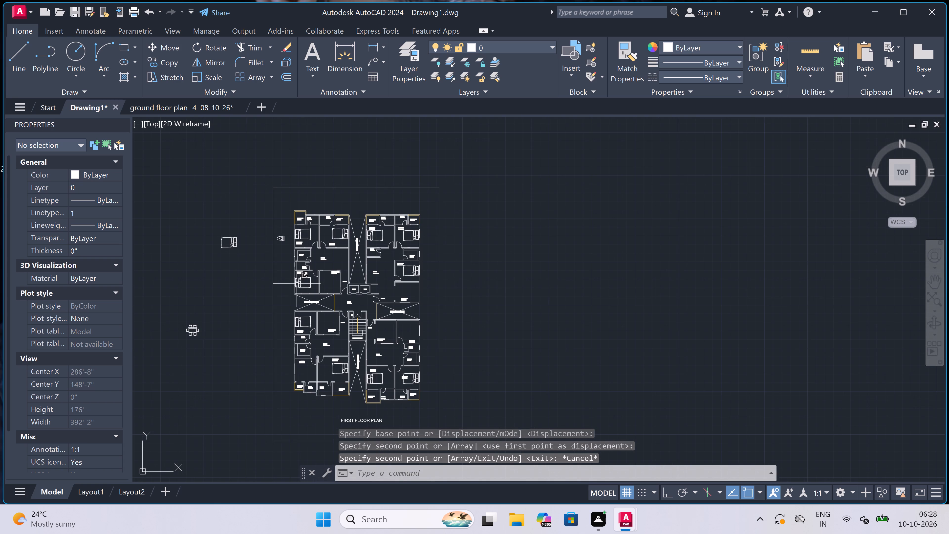
scroll(241, 241, "up", 2)
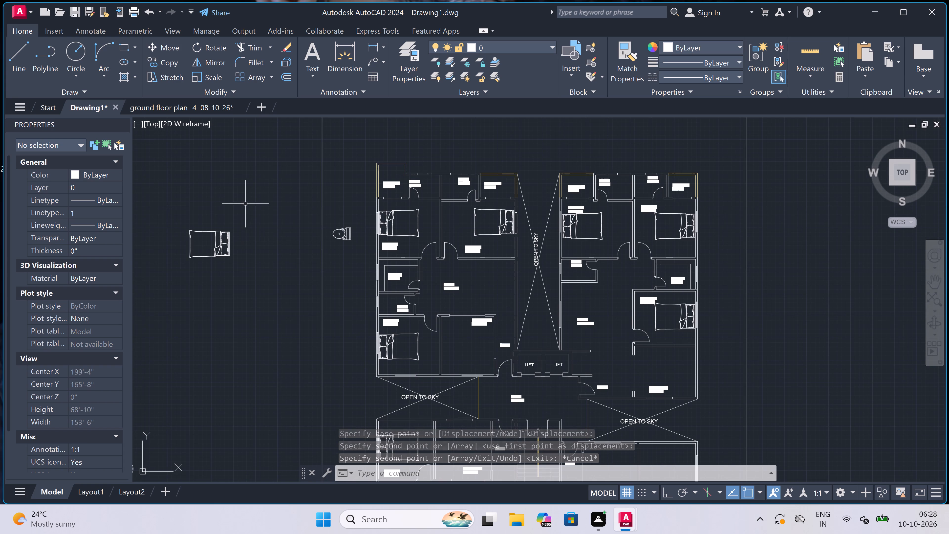
left_click(245, 202)
left_click(164, 294)
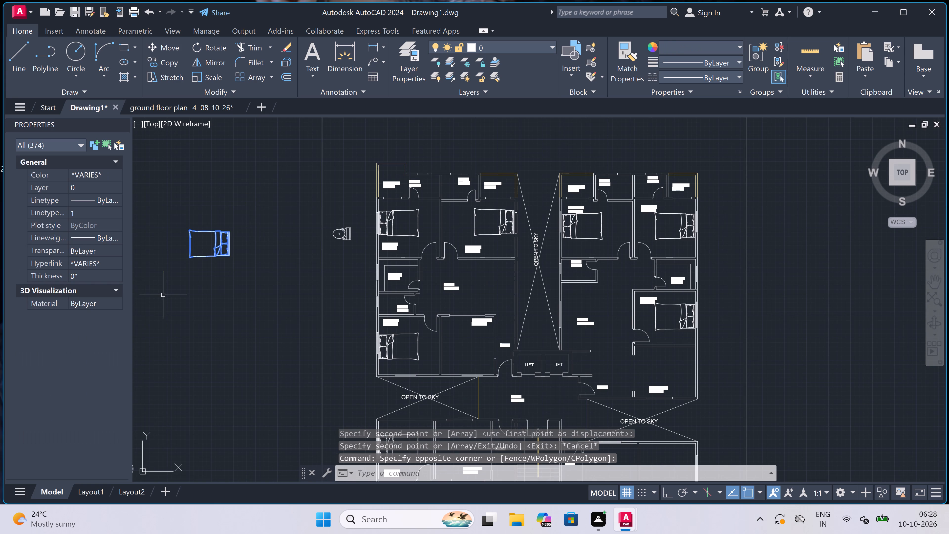
key("Delete")
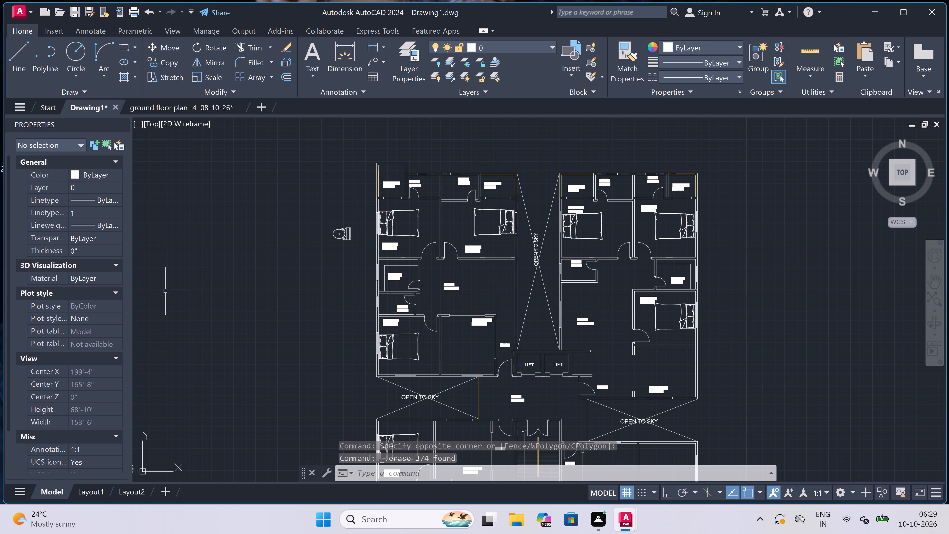
Scale the WC block beside the northwest apartment down to about half its size, using a base point near its bowl centre.
scroll(342, 148, "up", 1)
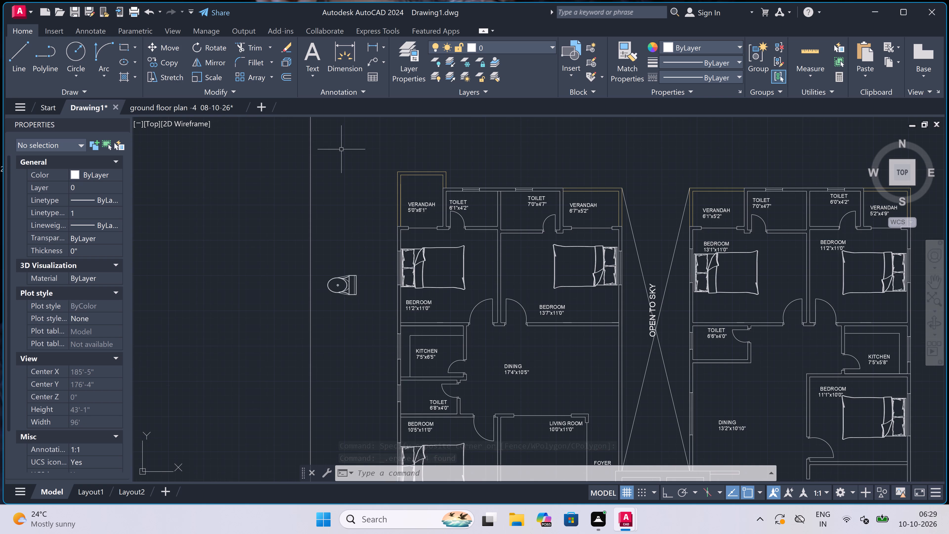
scroll(343, 231, "up", 1)
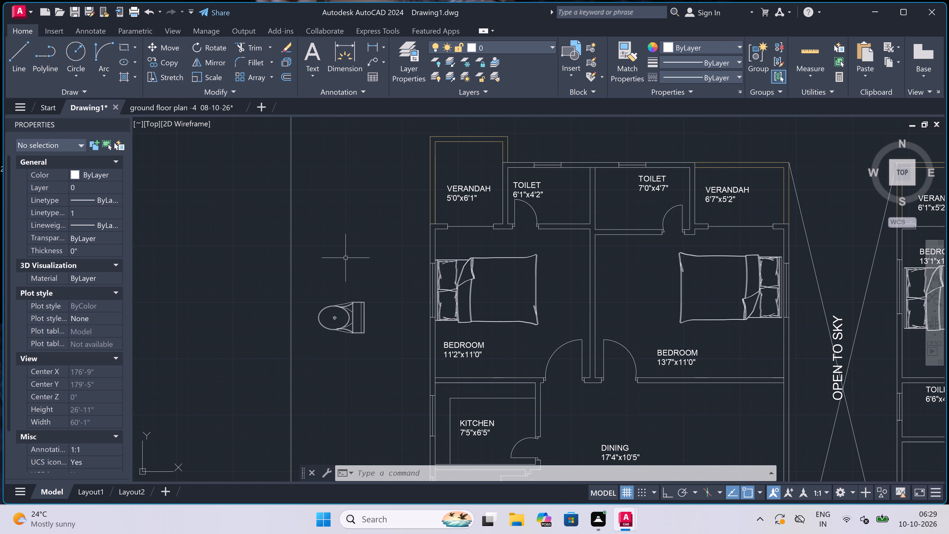
scroll(379, 300, "up", 1)
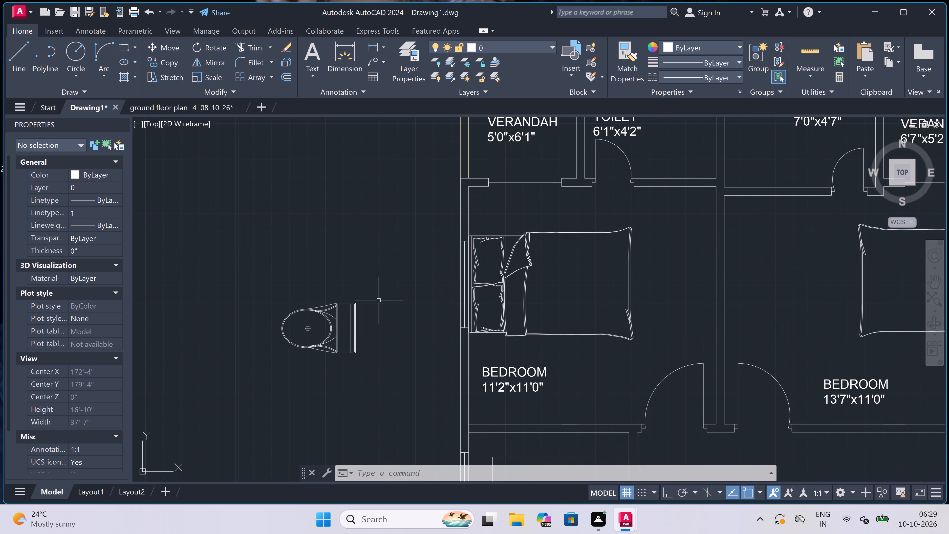
left_click(380, 279)
left_click(268, 372)
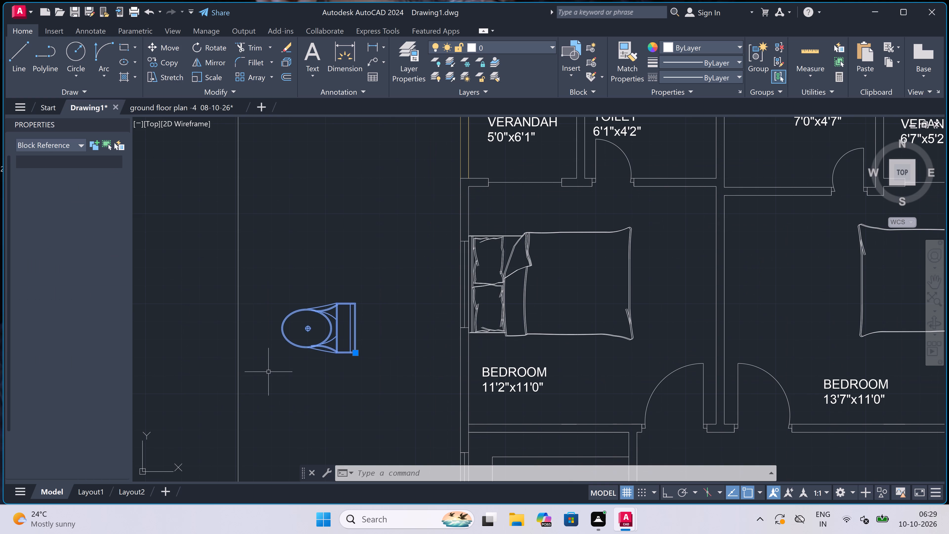
left_click(202, 73)
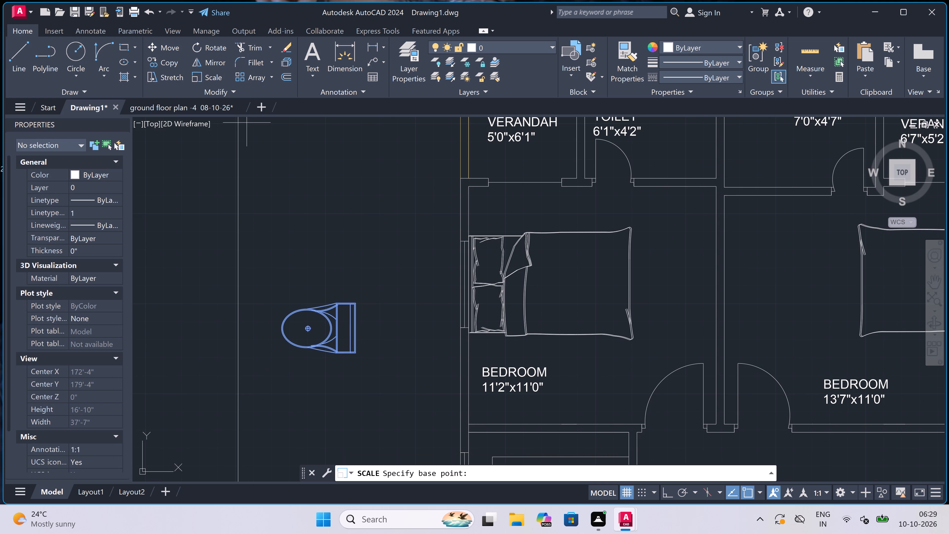
left_click(312, 325)
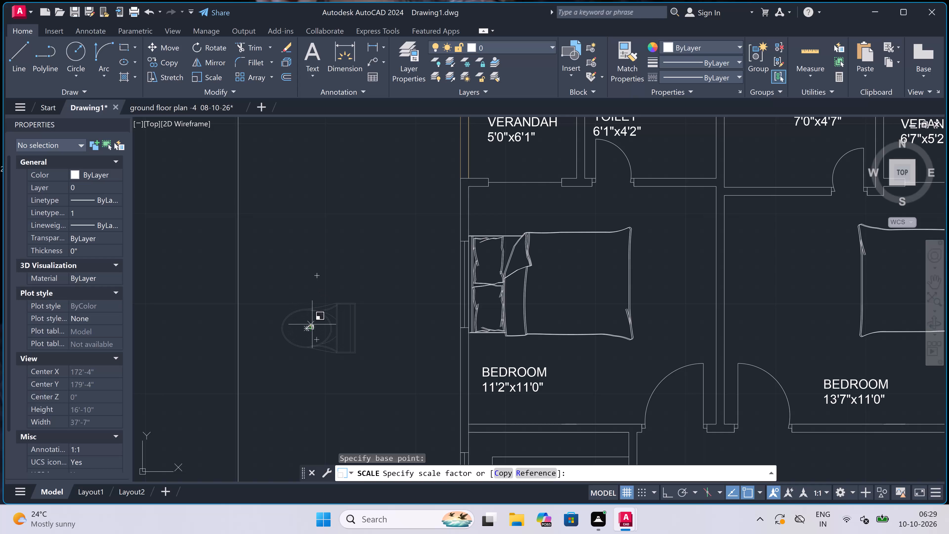
scroll(322, 303, "up", 2)
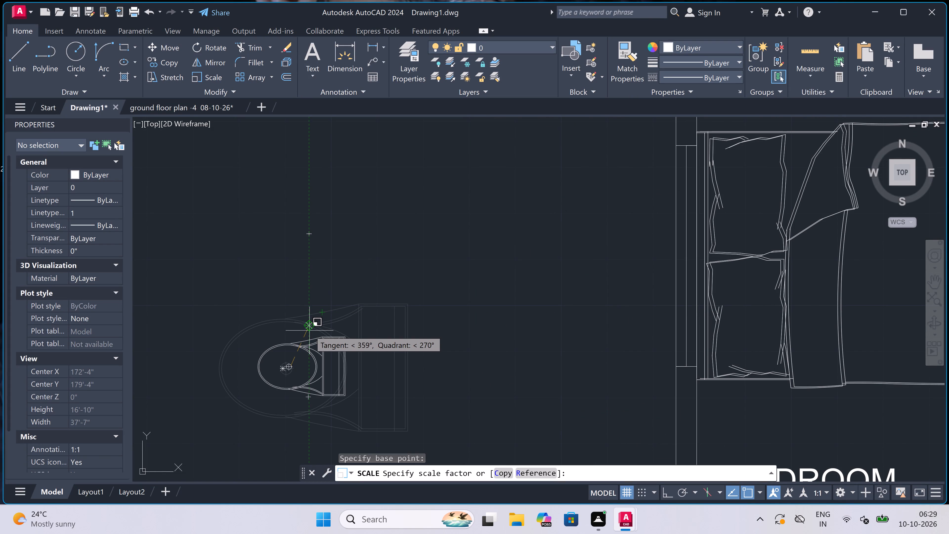
scroll(309, 332, "down", 2)
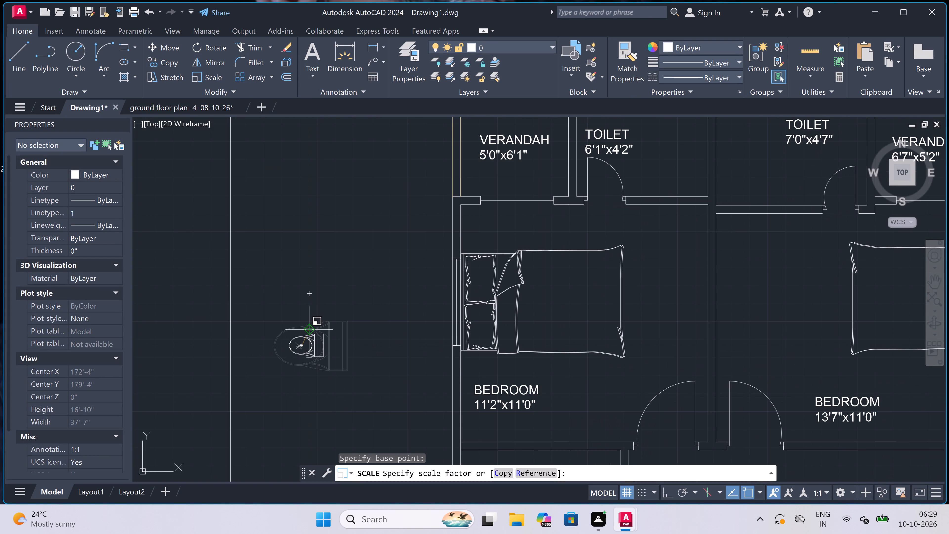
scroll(309, 332, "up", 2)
left_click(309, 334)
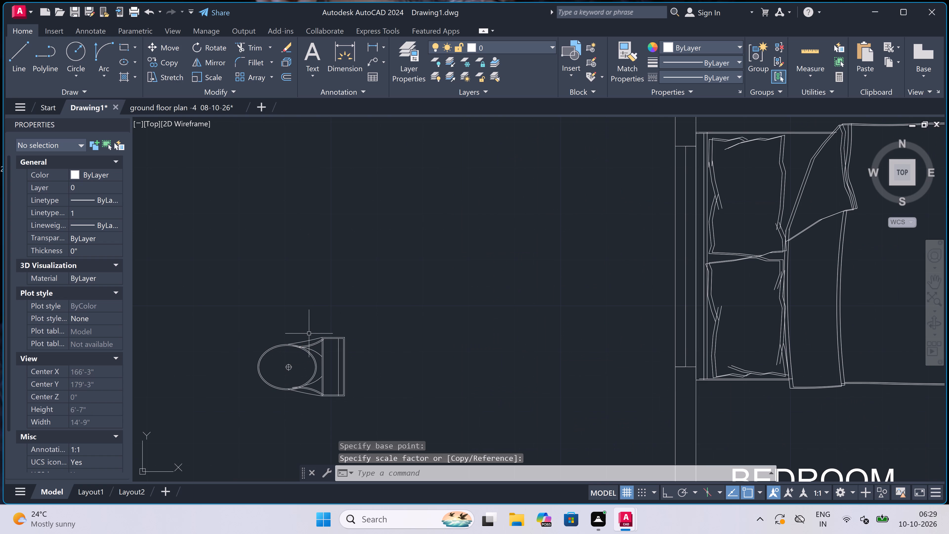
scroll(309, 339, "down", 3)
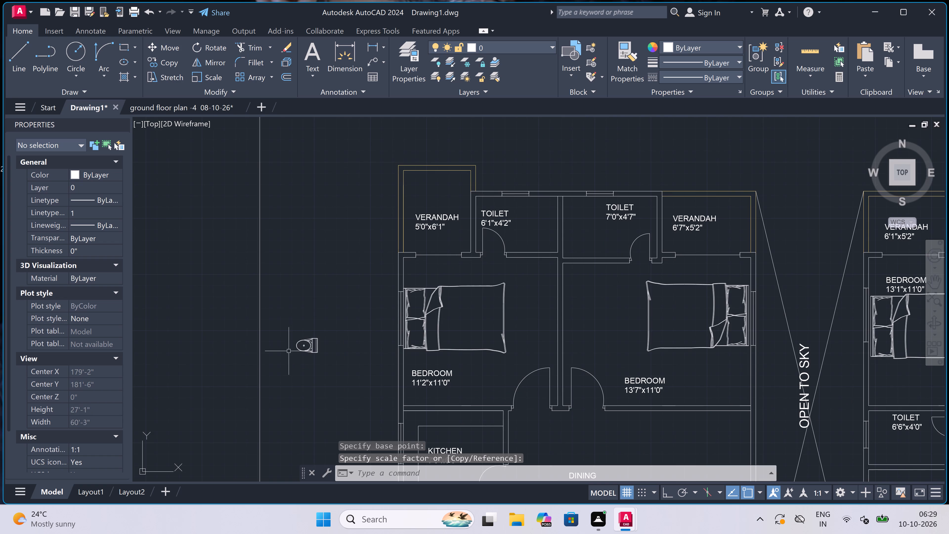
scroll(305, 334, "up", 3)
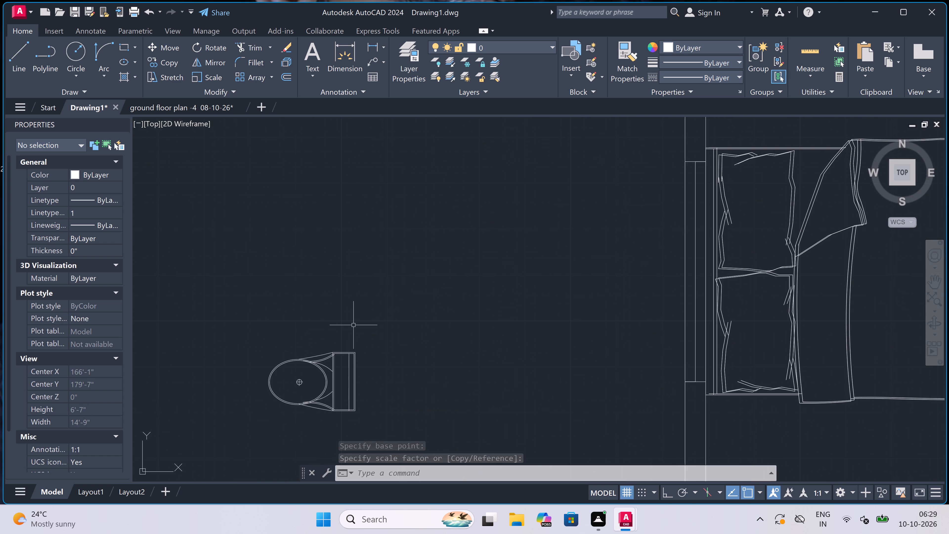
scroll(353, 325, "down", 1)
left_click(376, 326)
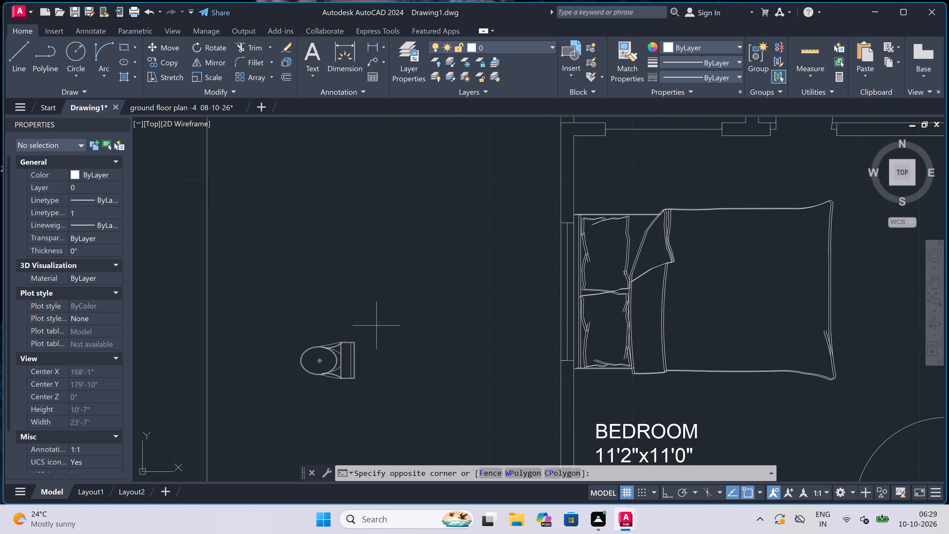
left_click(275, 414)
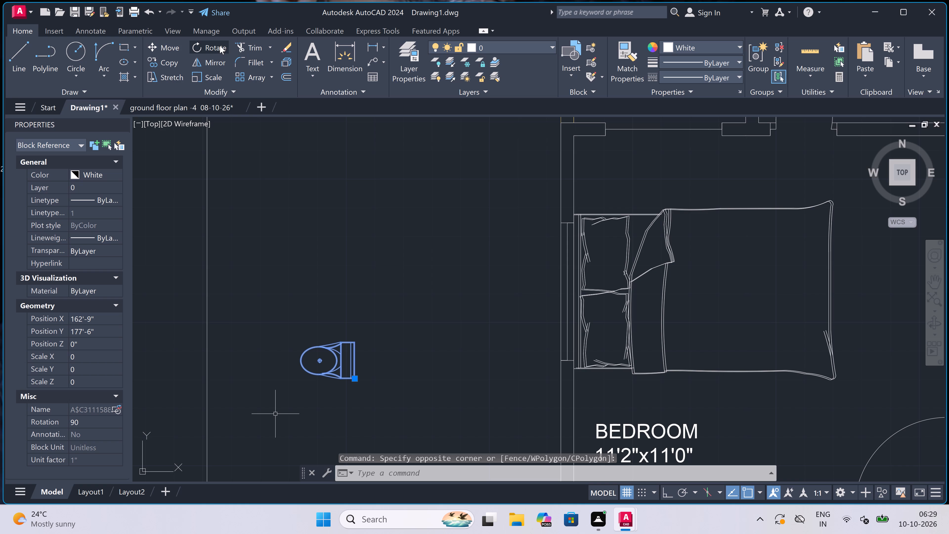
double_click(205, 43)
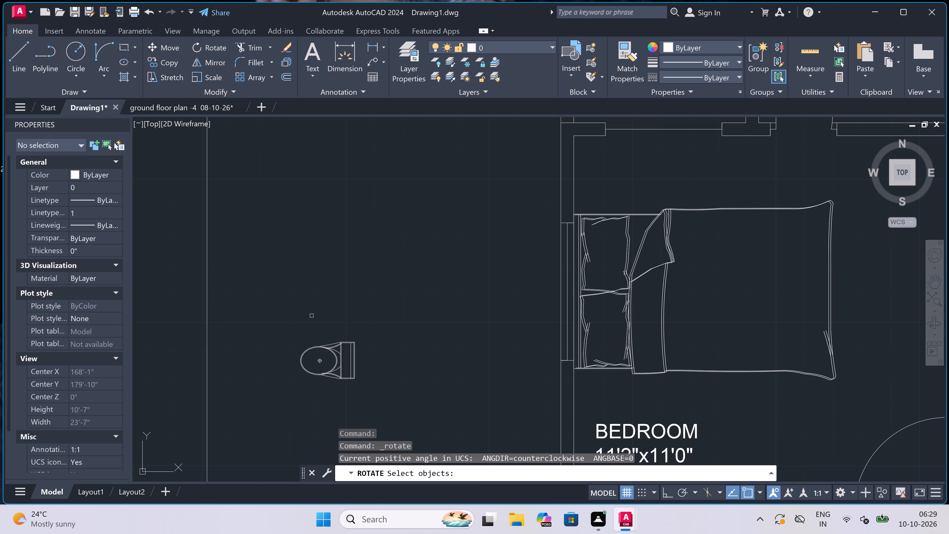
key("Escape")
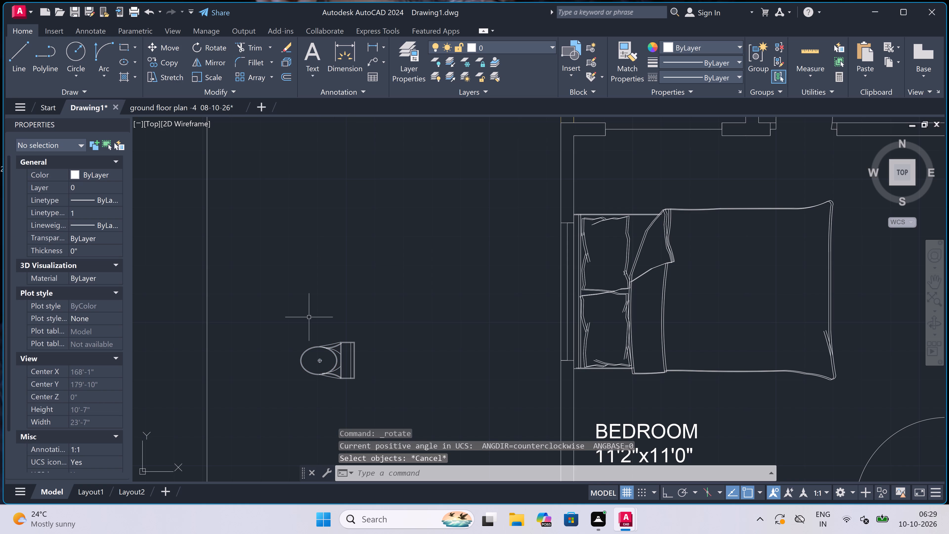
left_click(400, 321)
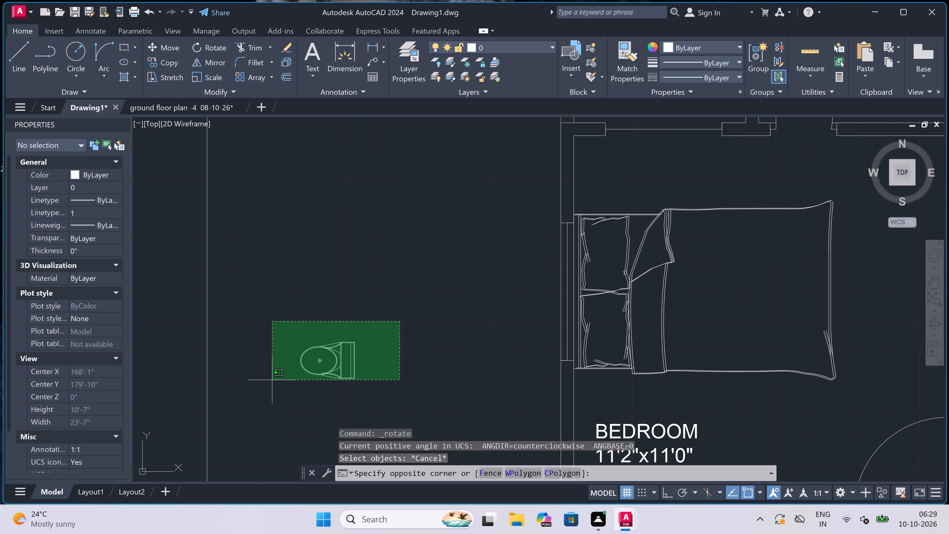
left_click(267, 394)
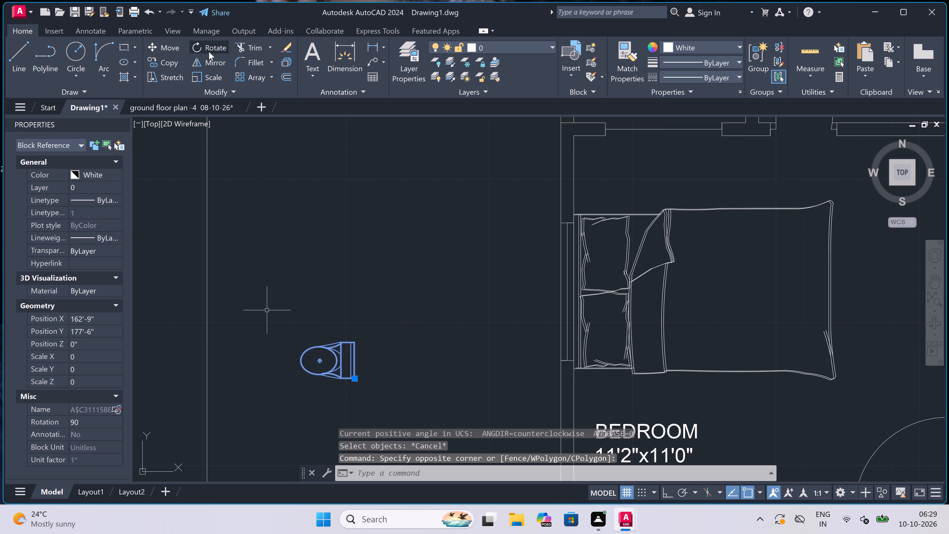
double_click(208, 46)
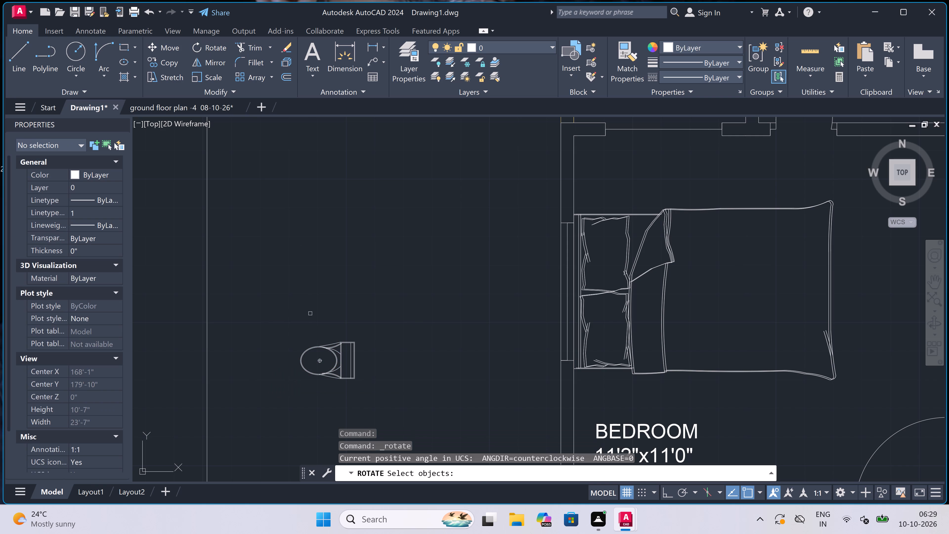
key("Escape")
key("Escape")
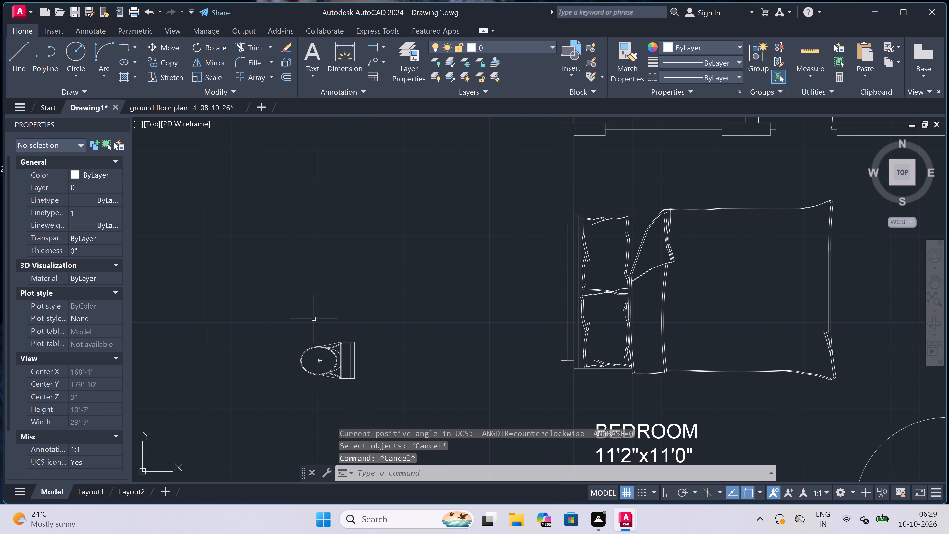
Rotate the WC block beside the northwest apartment 90° about its tank's back edge, with ortho on, so the bowl points south.
left_click(384, 329)
left_click(293, 363)
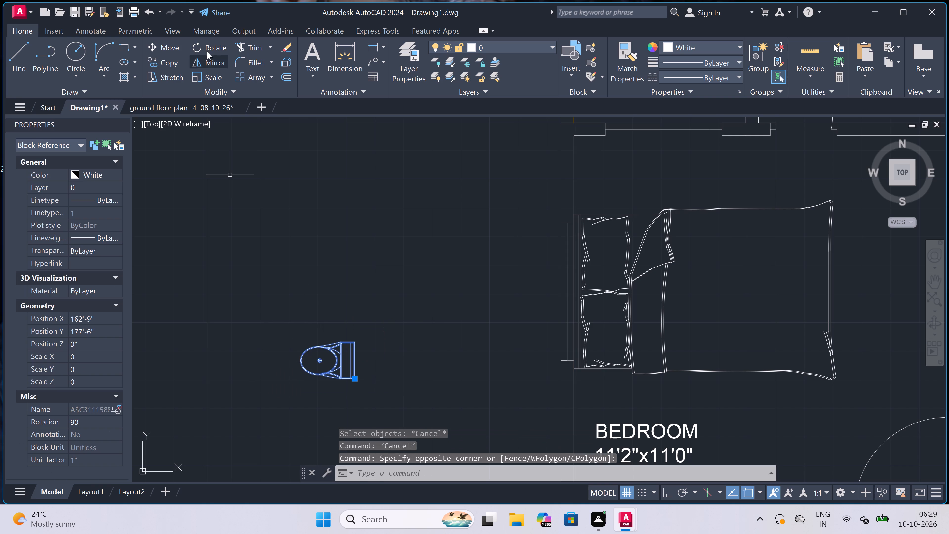
left_click(201, 48)
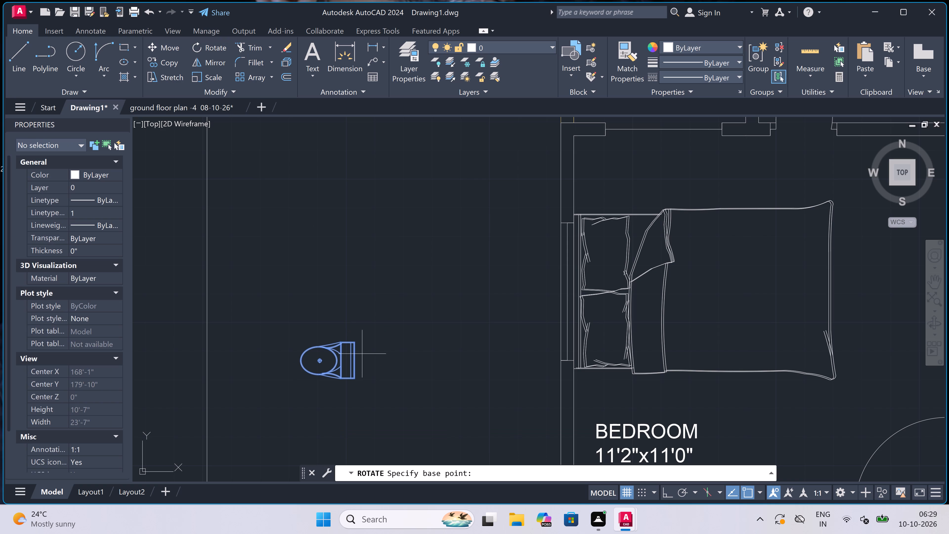
left_click(359, 358)
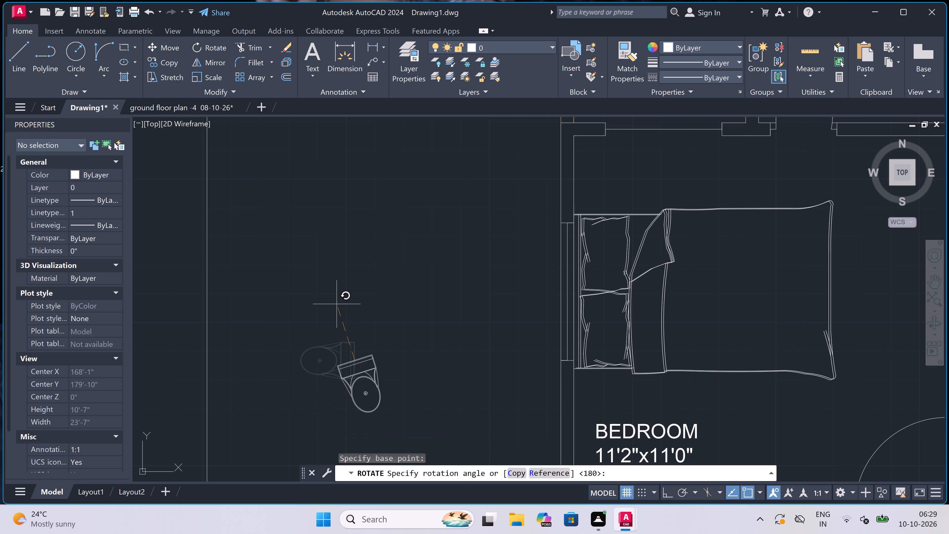
key("F8")
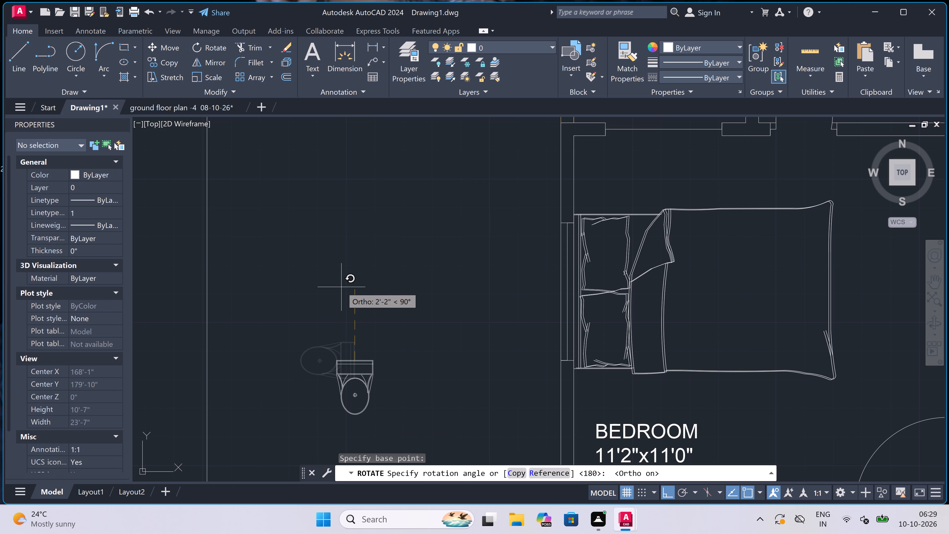
double_click(341, 288)
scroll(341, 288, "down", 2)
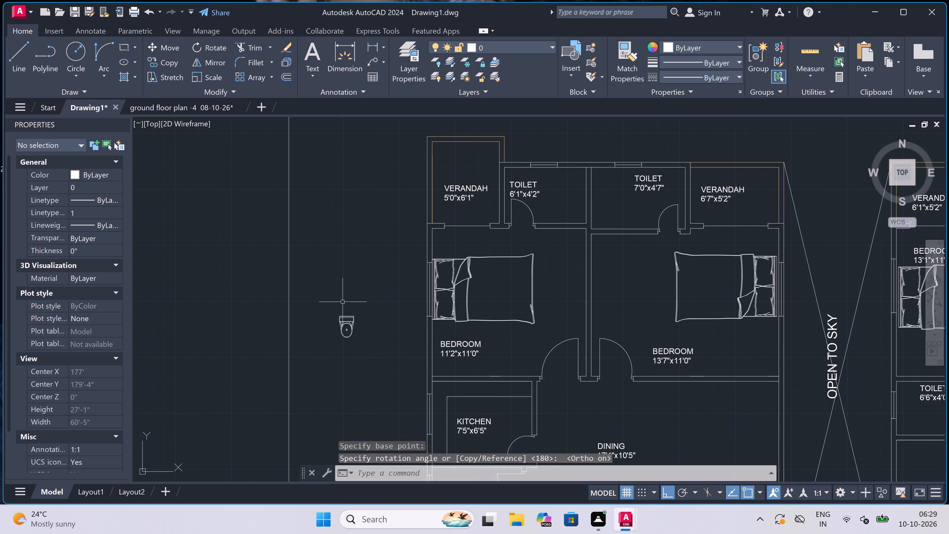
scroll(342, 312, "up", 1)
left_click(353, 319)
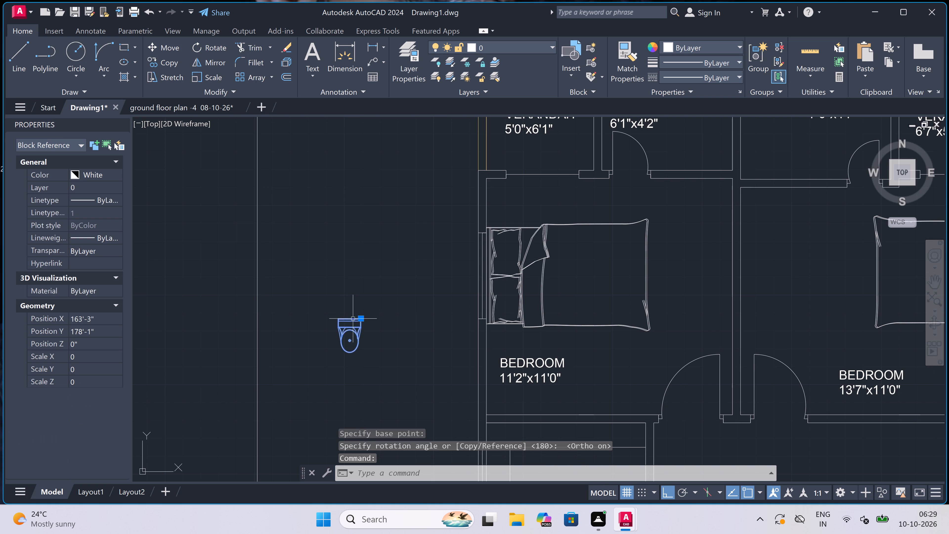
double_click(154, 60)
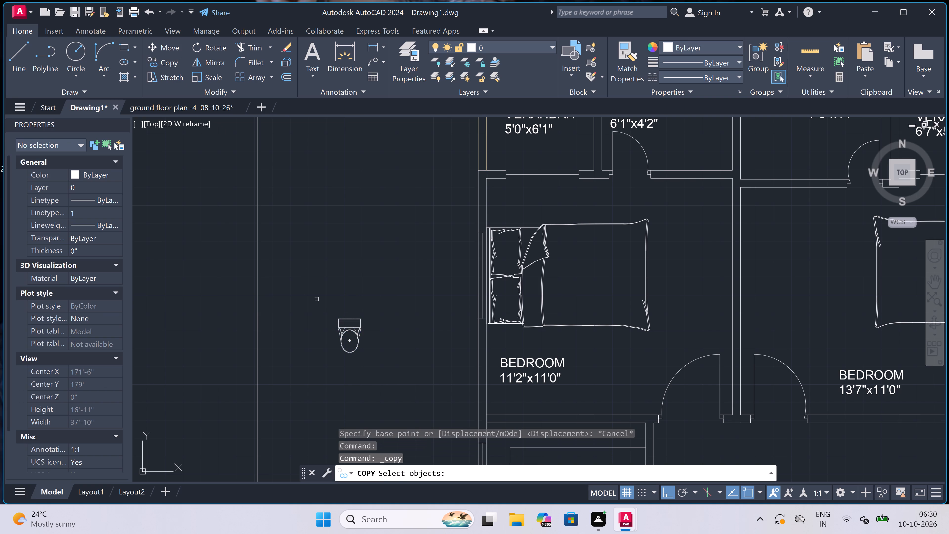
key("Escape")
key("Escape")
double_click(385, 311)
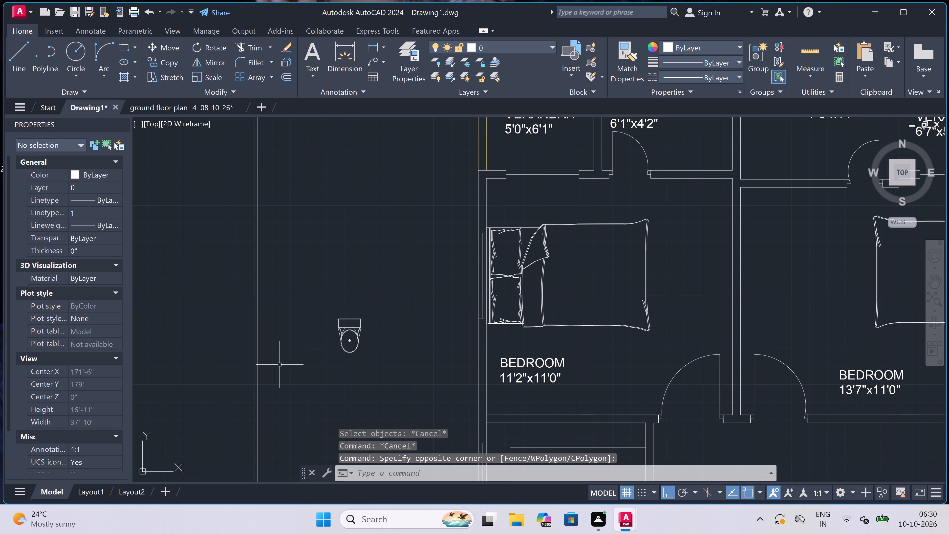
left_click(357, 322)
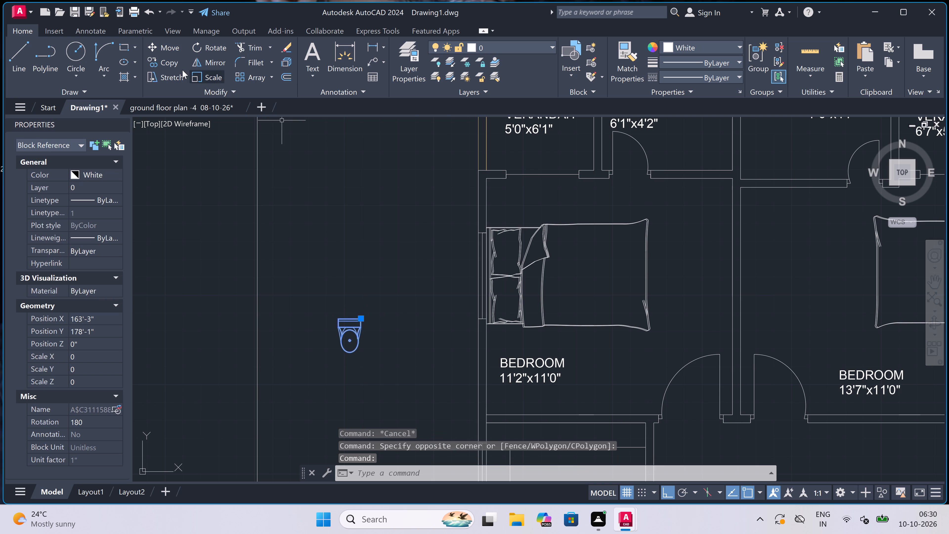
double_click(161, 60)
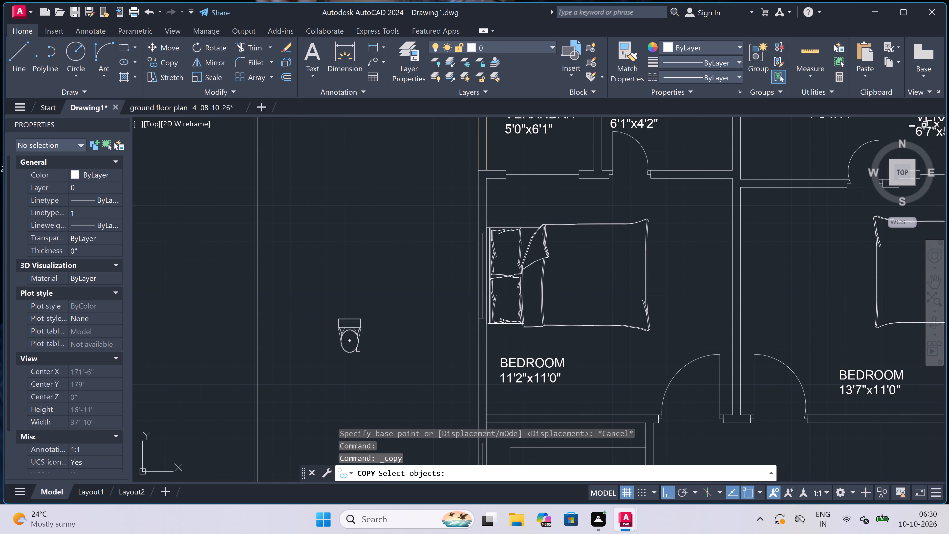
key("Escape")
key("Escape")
Copy the WC by its tank's back midpoint, with ortho off, to the north wall of the northwest apartment's 6'1"x4'2" toilet, east of the window.
left_click(354, 326)
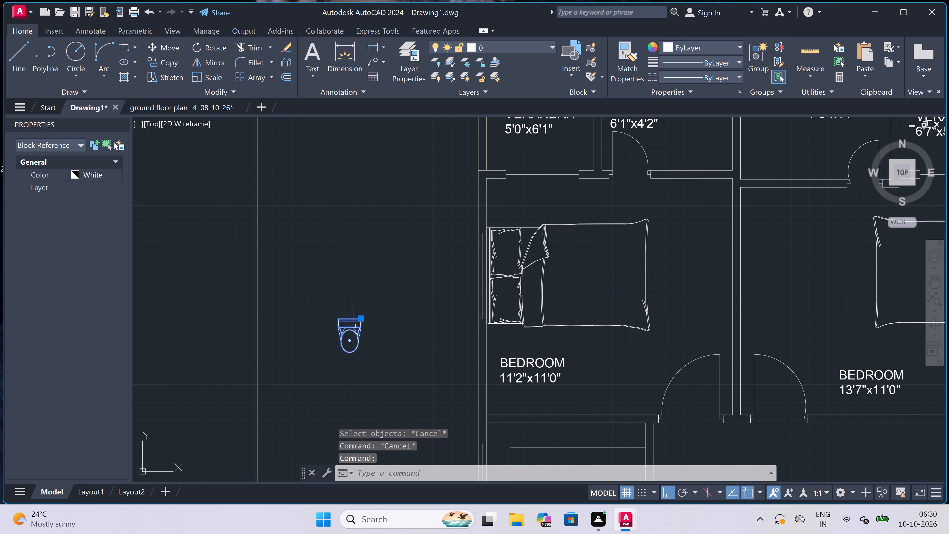
left_click(164, 57)
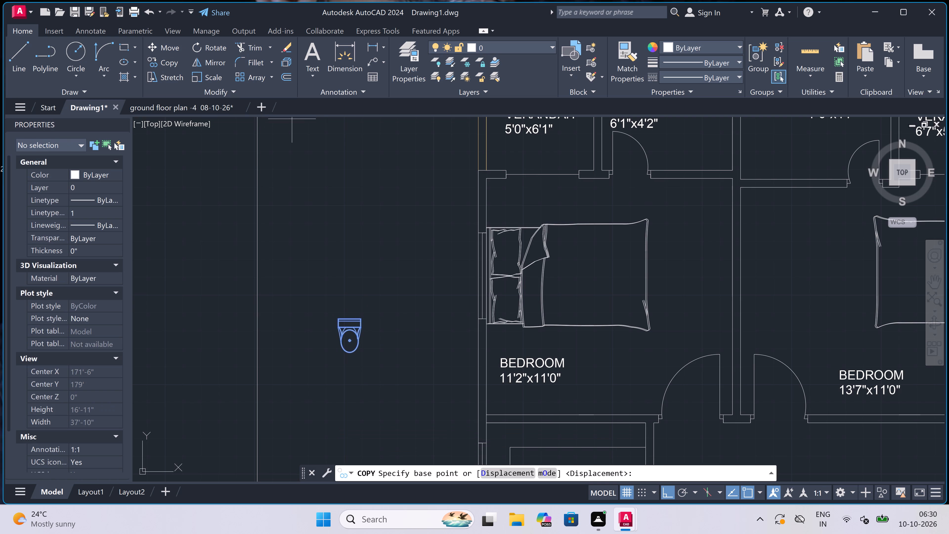
scroll(360, 341, "up", 3)
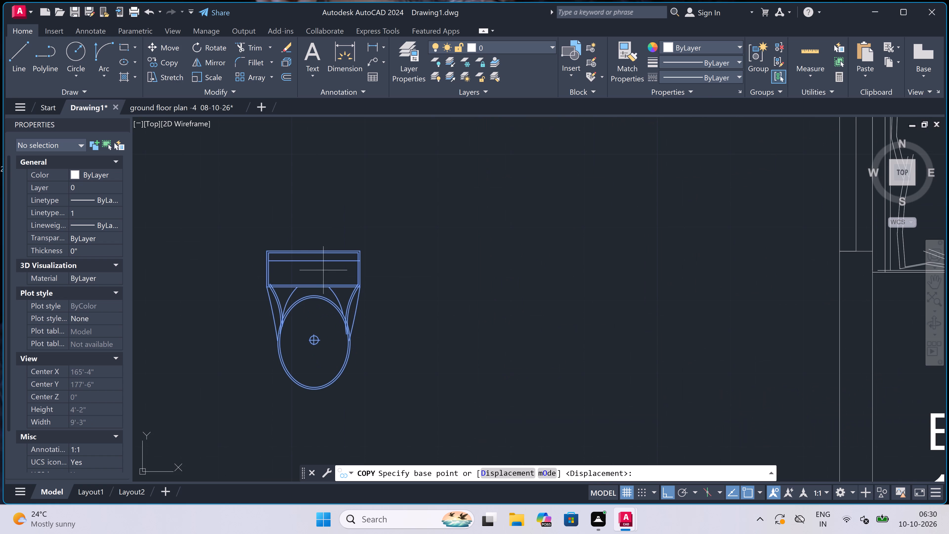
left_click(312, 253)
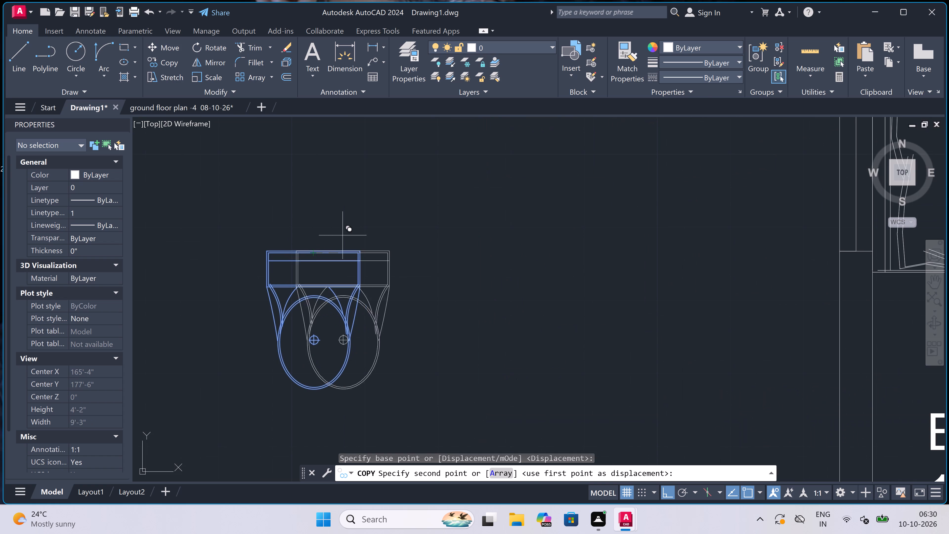
key("F8")
scroll(410, 278, "down", 3)
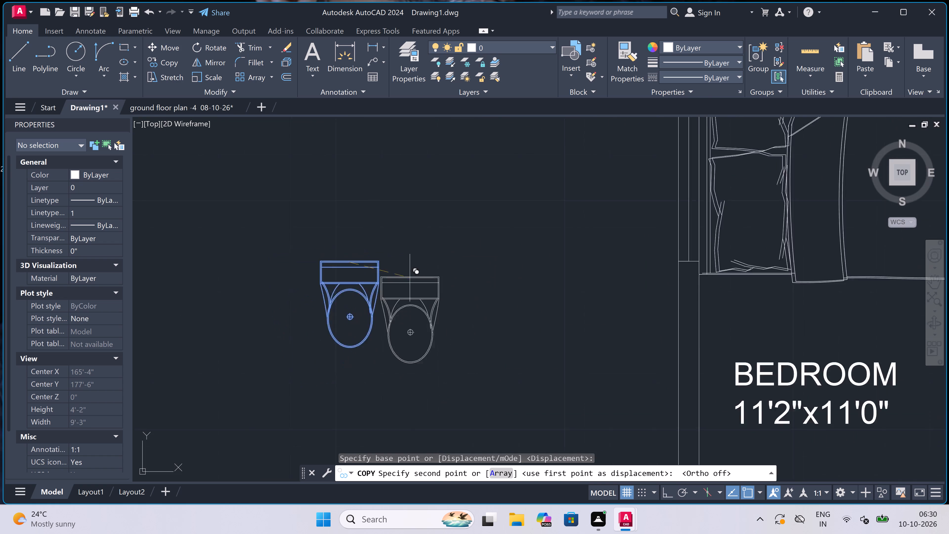
scroll(410, 278, "down", 2)
scroll(366, 276, "down", 1)
scroll(481, 204, "up", 4)
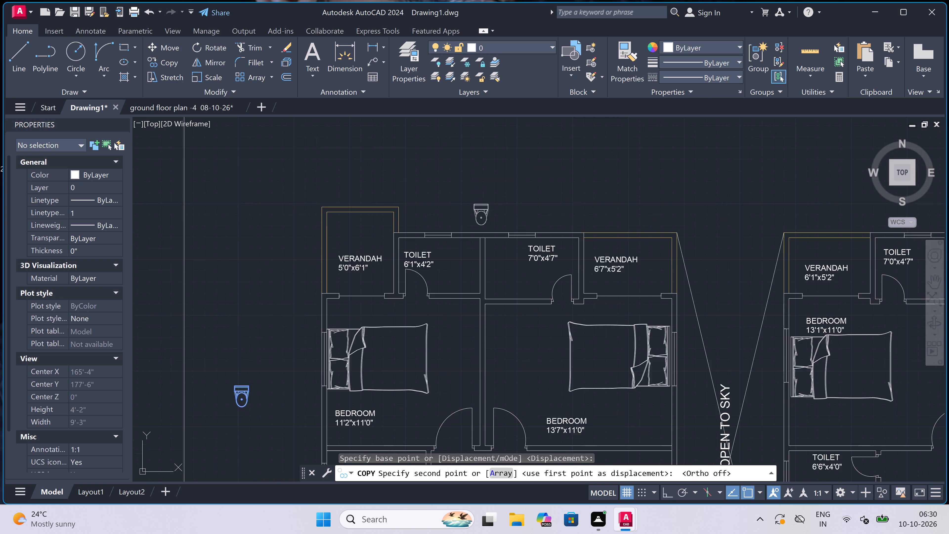
scroll(430, 279, "up", 2)
scroll(441, 232, "up", 2)
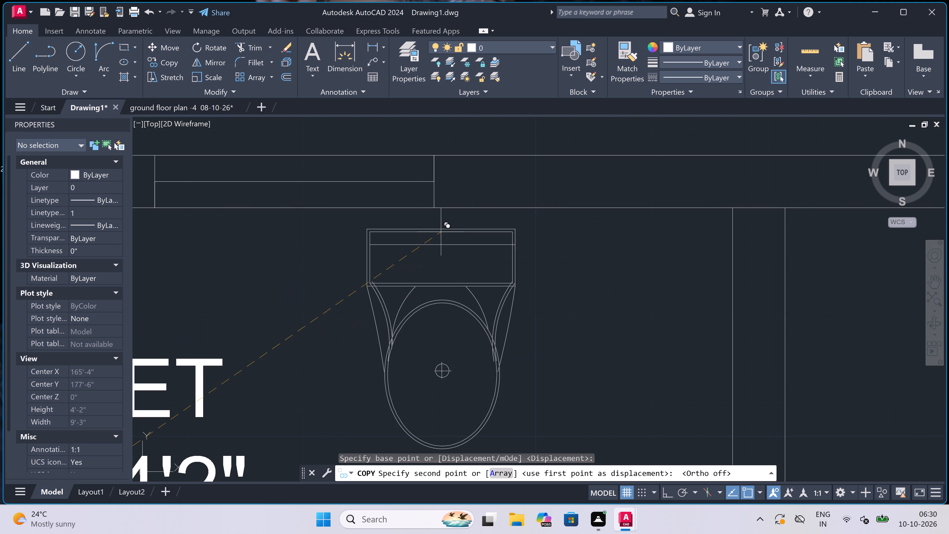
left_click(441, 214)
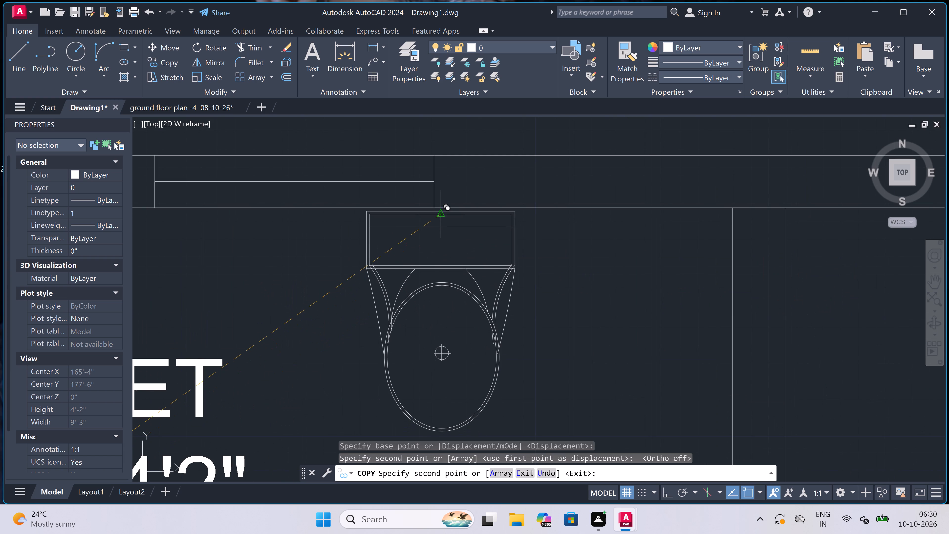
Place a WC copy against the north wall of the northwest apartment's 7'0"x4'7" toilet, just west of the label.
scroll(360, 239, "down", 5)
scroll(471, 245, "up", 2)
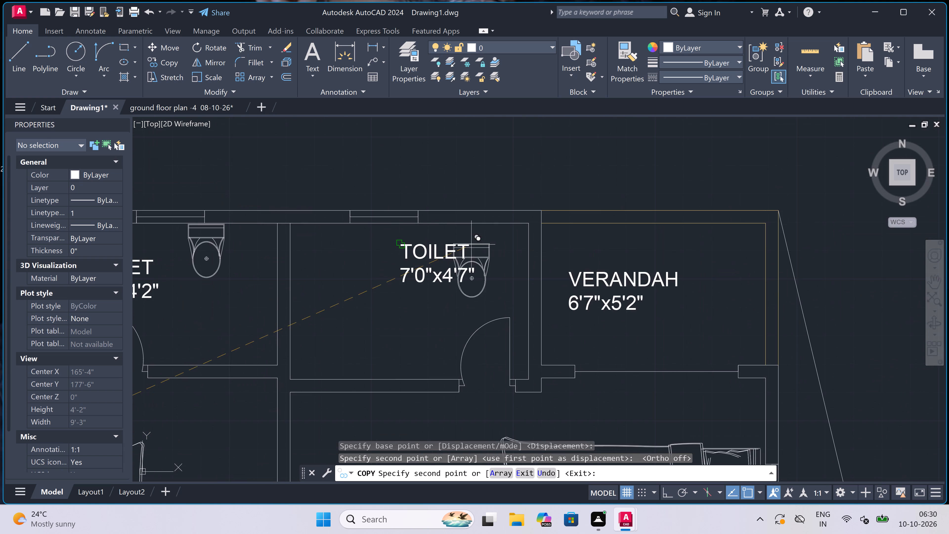
scroll(341, 236, "up", 2)
scroll(357, 212, "up", 1)
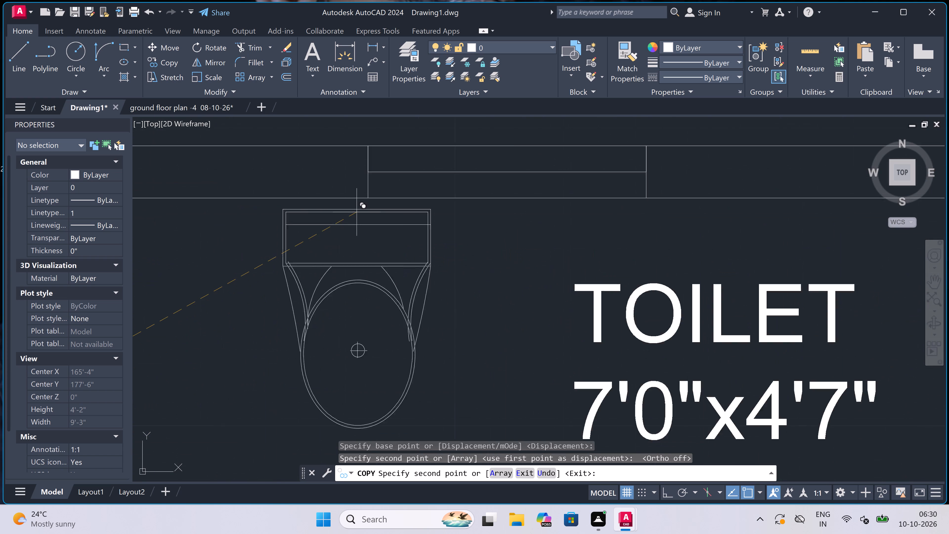
scroll(357, 212, "up", 1)
left_click(353, 200)
Place a WC copy against the north wall of the northeast apartment's 7'0"x4'7" toilet, just east of the label.
scroll(322, 208, "down", 2)
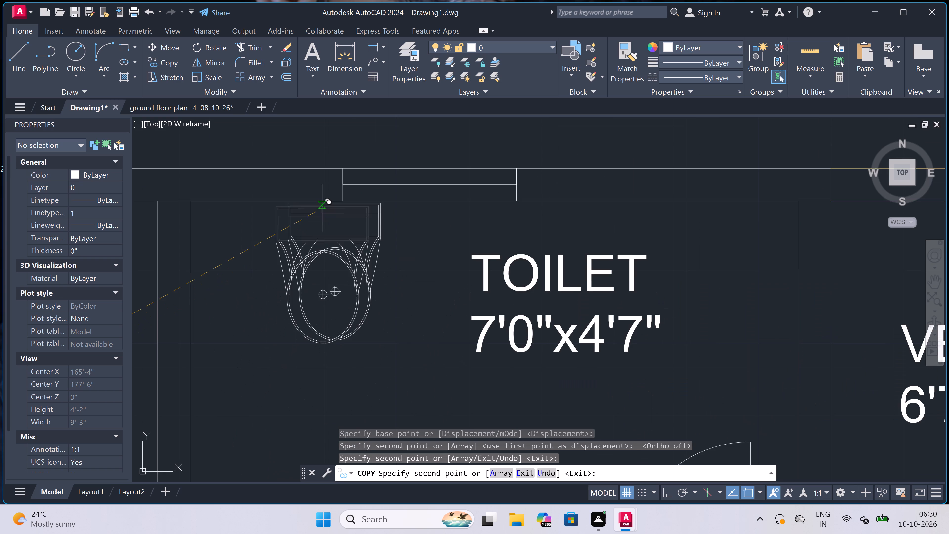
scroll(322, 208, "down", 6)
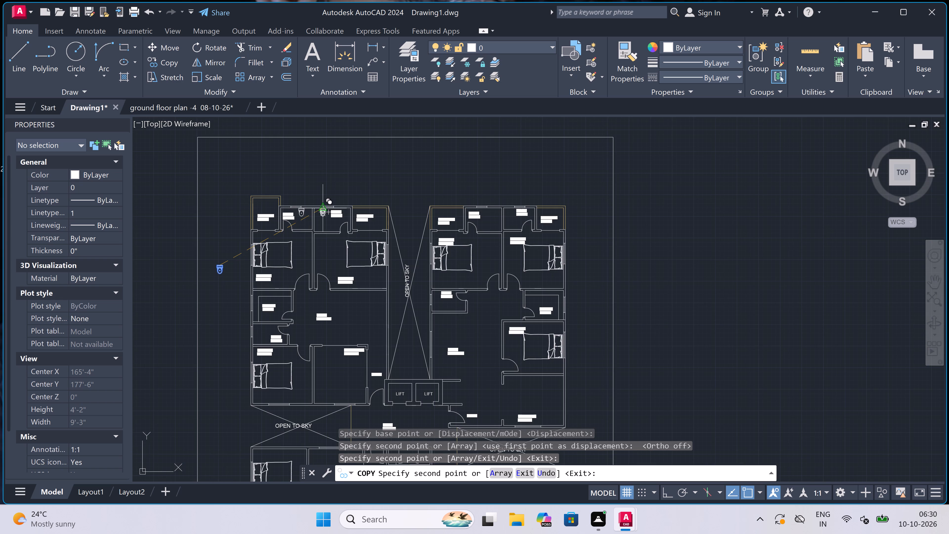
scroll(322, 208, "down", 1)
scroll(430, 199, "up", 3)
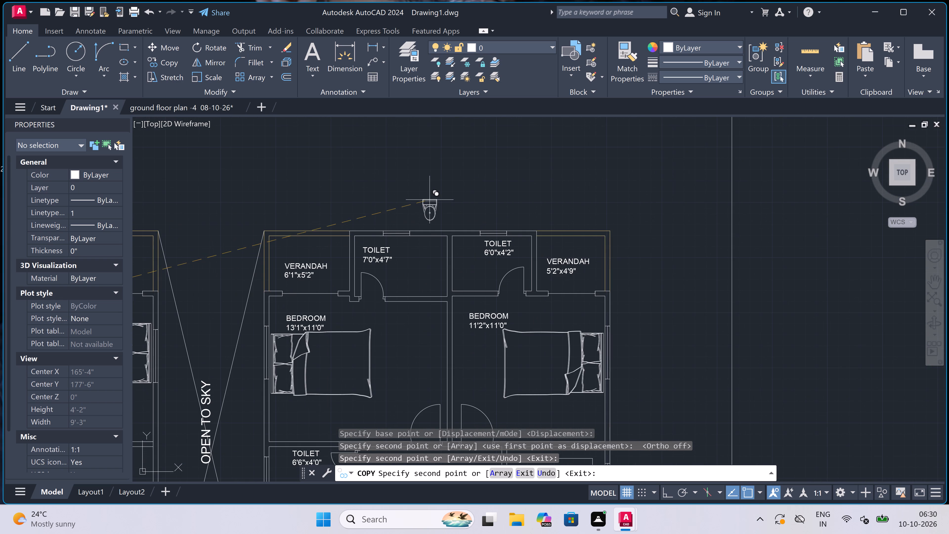
scroll(422, 238, "up", 3)
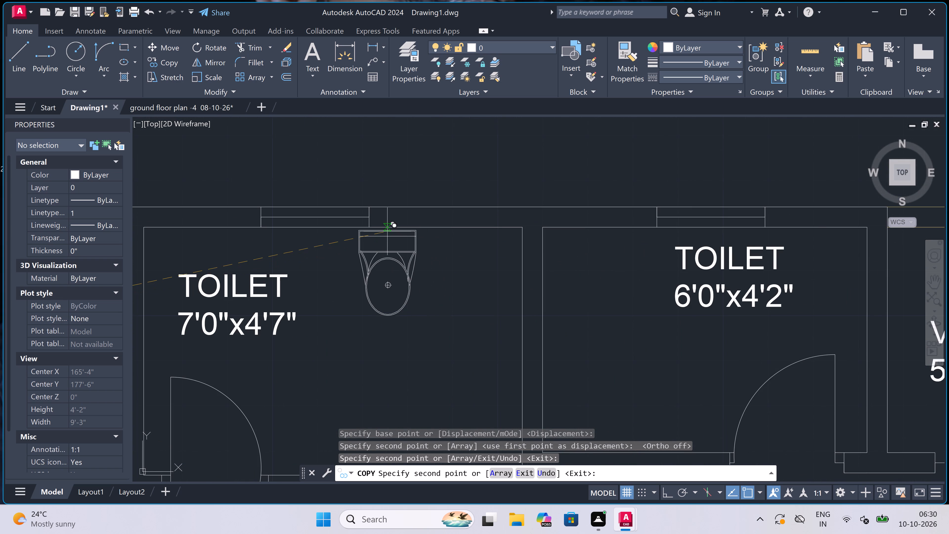
scroll(387, 231, "up", 2)
left_click(387, 230)
Place a WC copy against the north wall of the northeast apartment's 6'0"x4'2" toilet, west of the label, and end the Copy command.
scroll(351, 237, "down", 4)
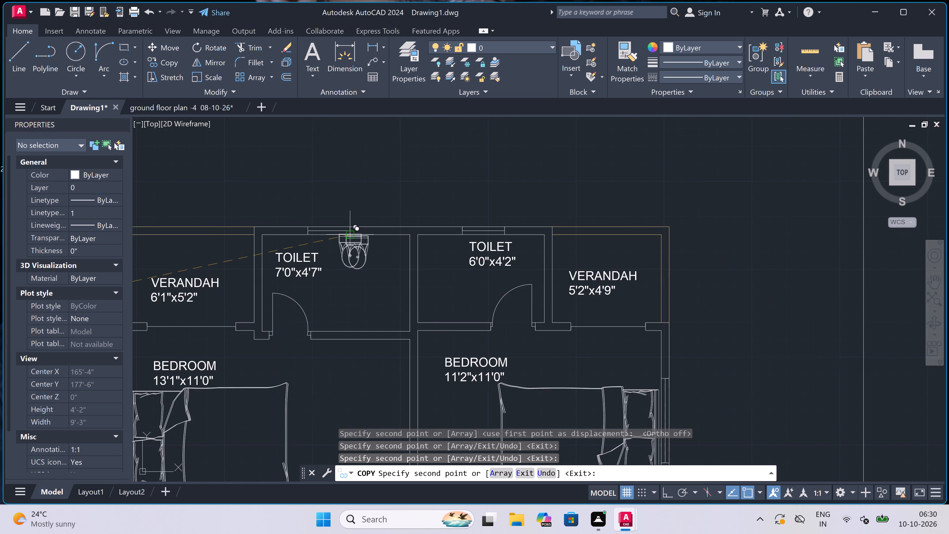
scroll(352, 237, "down", 2)
scroll(411, 236, "up", 3)
scroll(359, 243, "up", 1)
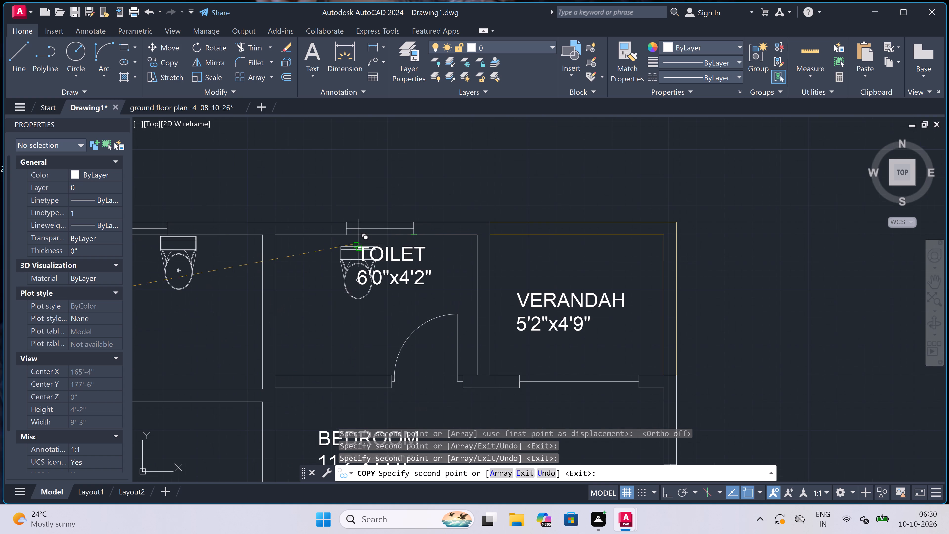
scroll(359, 243, "up", 2)
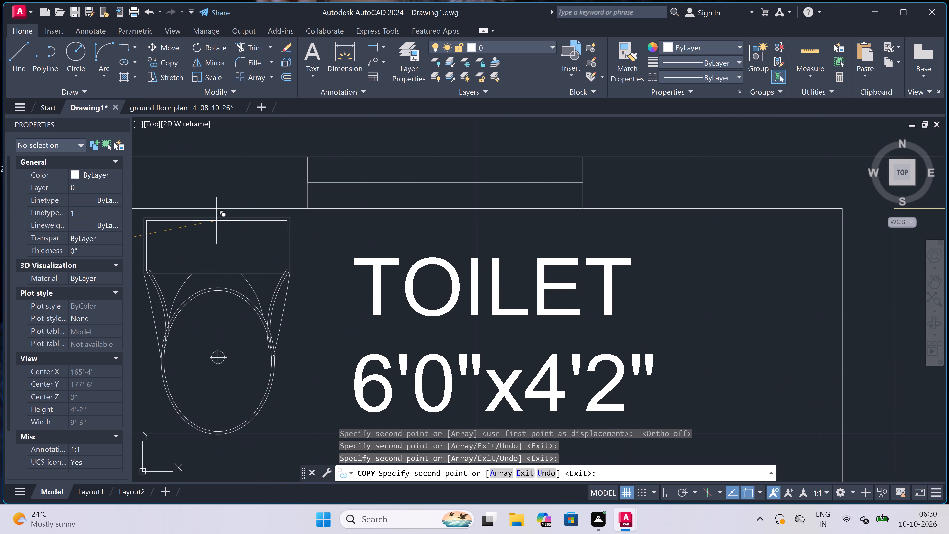
left_click(207, 218)
scroll(260, 213, "down", 7)
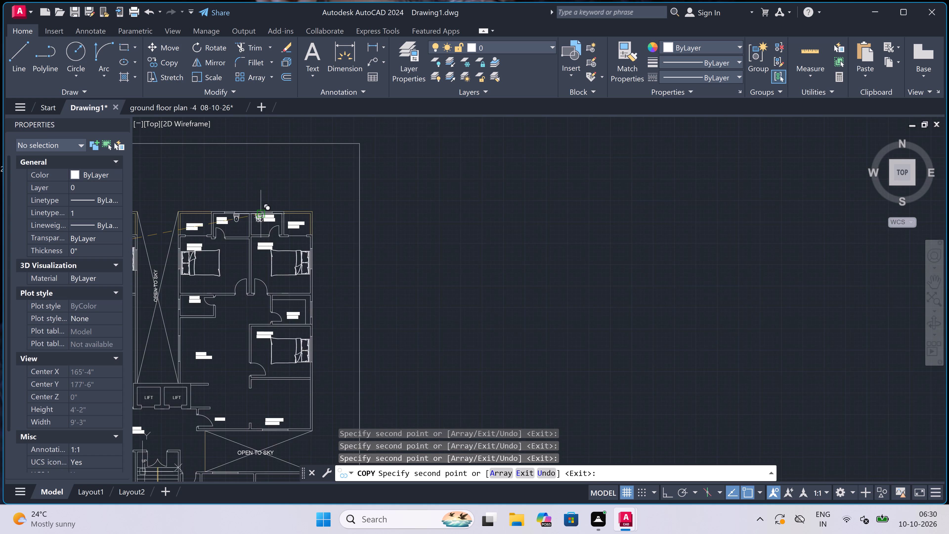
scroll(260, 213, "down", 1)
scroll(253, 244, "down", 2)
scroll(183, 307, "up", 1)
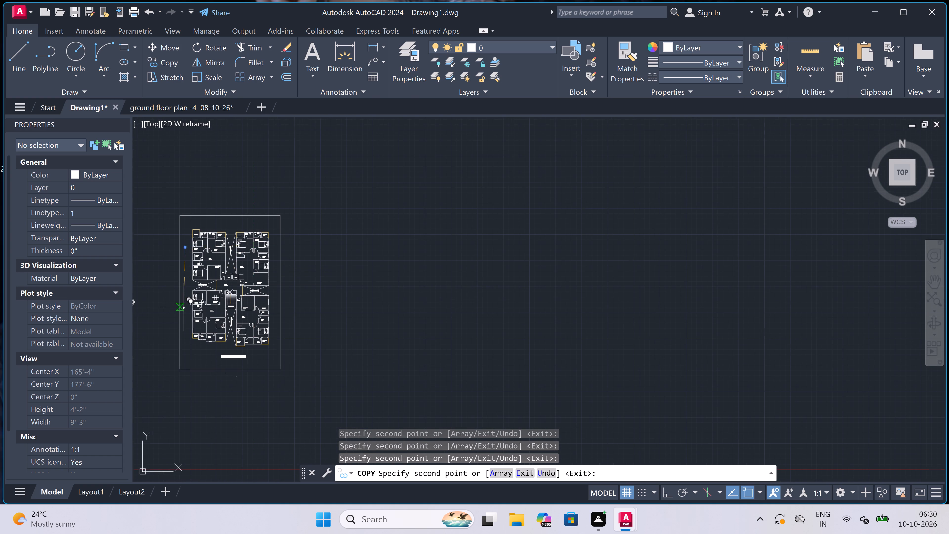
scroll(183, 307, "up", 2)
scroll(271, 287, "up", 1)
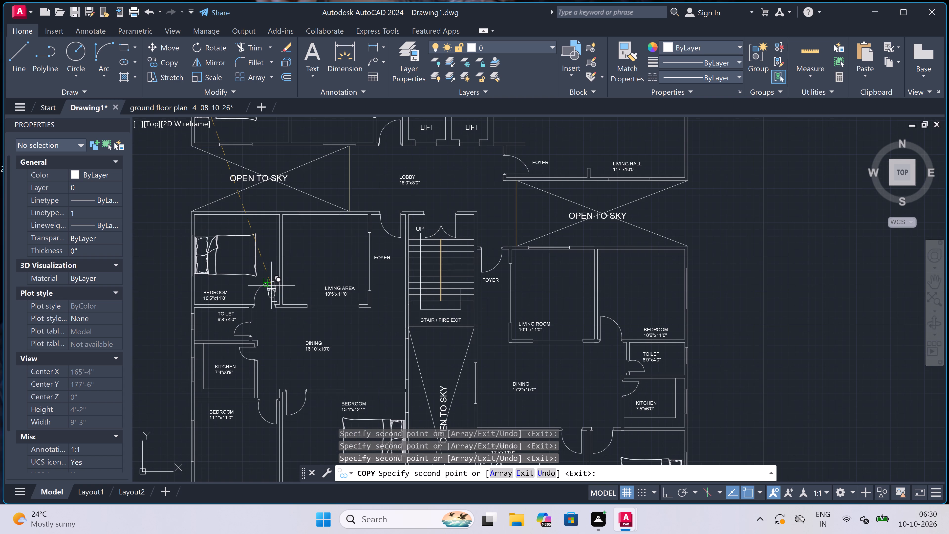
scroll(271, 286, "down", 2)
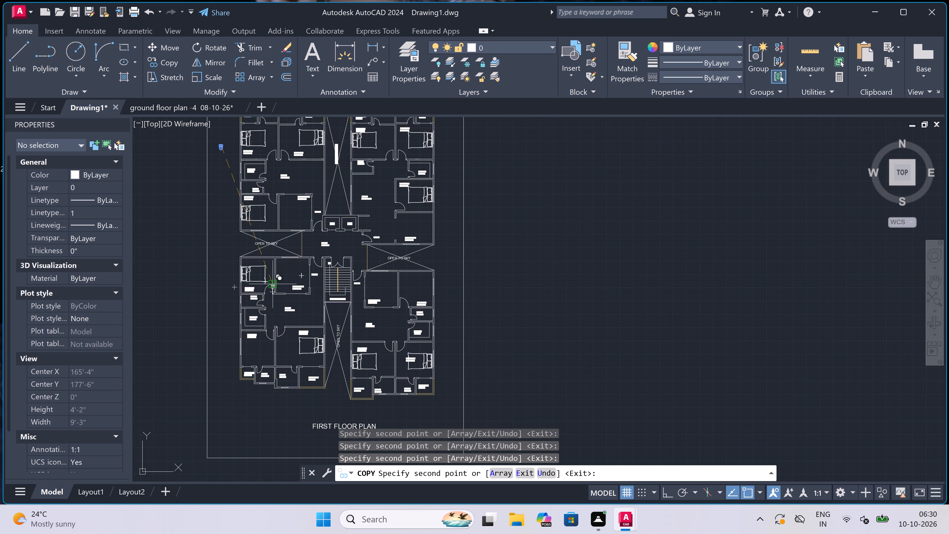
key("Escape")
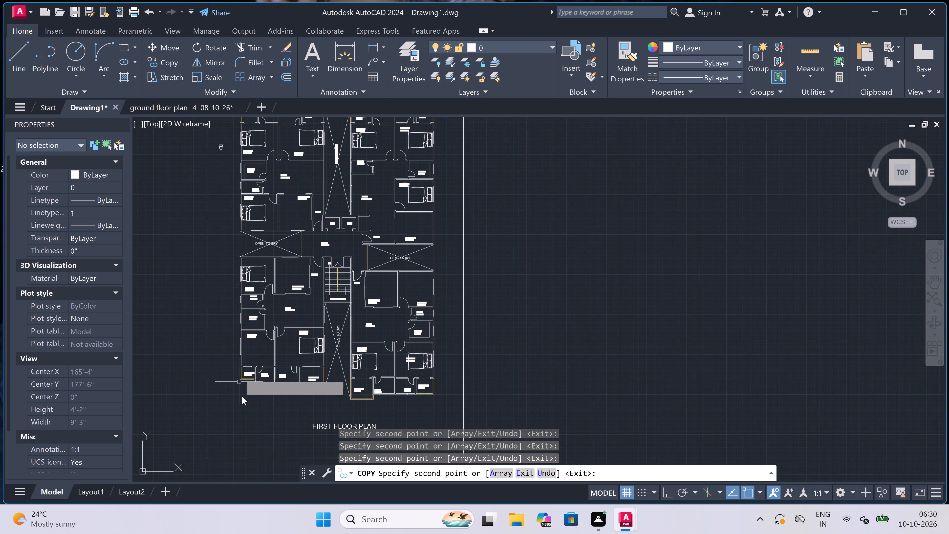
Move the southwest apartment's TOILET 6'0"x4'10" label northeast, clear of the door swing and window.
scroll(253, 387, "up", 3)
scroll(298, 362, "up", 2)
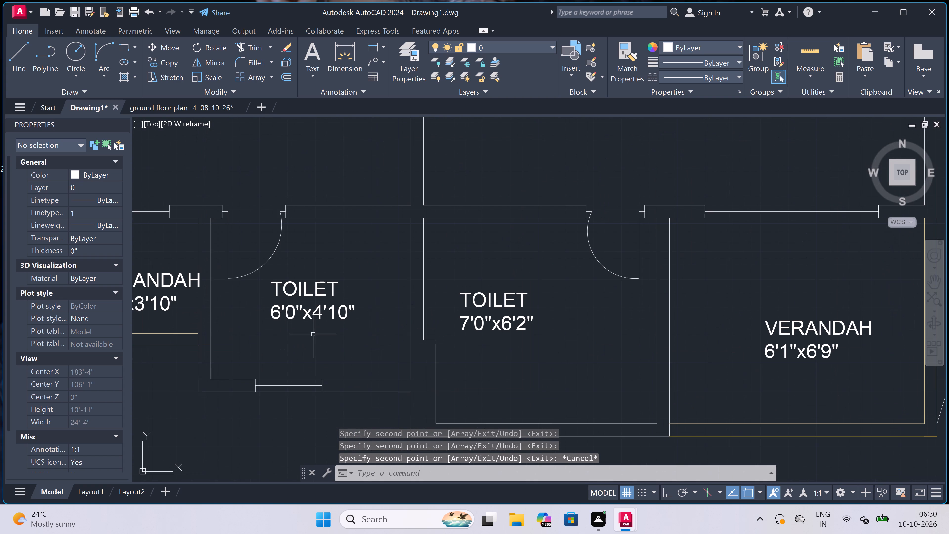
left_click(324, 308)
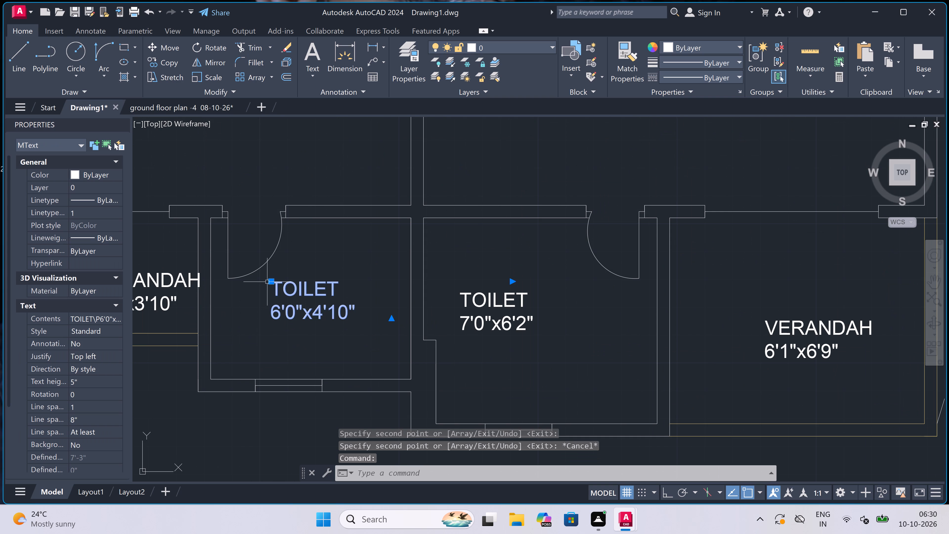
left_click(270, 281)
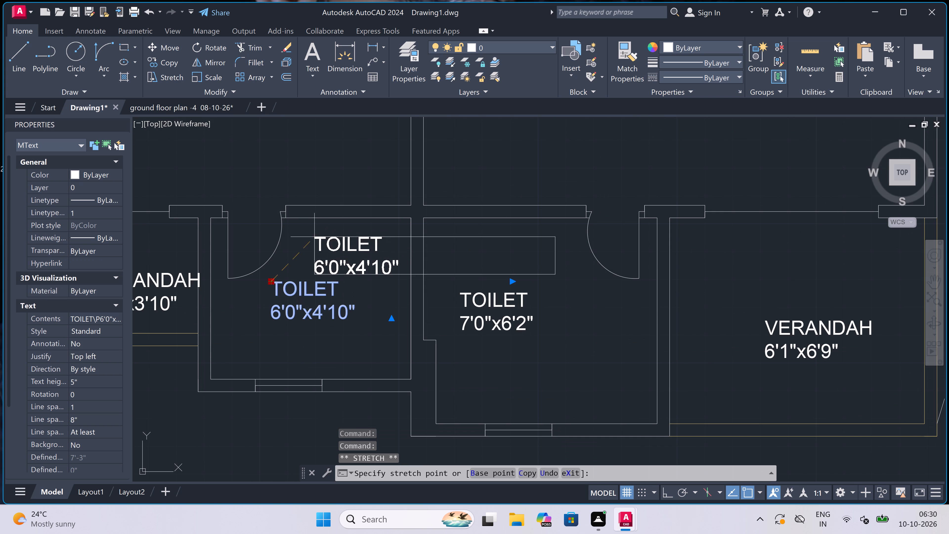
left_click(315, 241)
key("Escape")
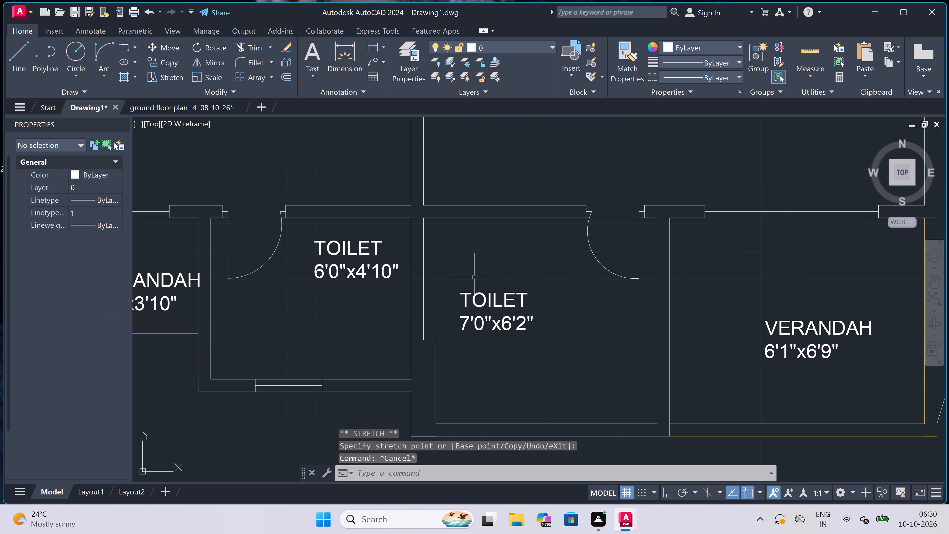
Move the southwest apartment's TOILET 7'0"x6'2" label northwest, toward the room's northwest corner.
left_click(476, 300)
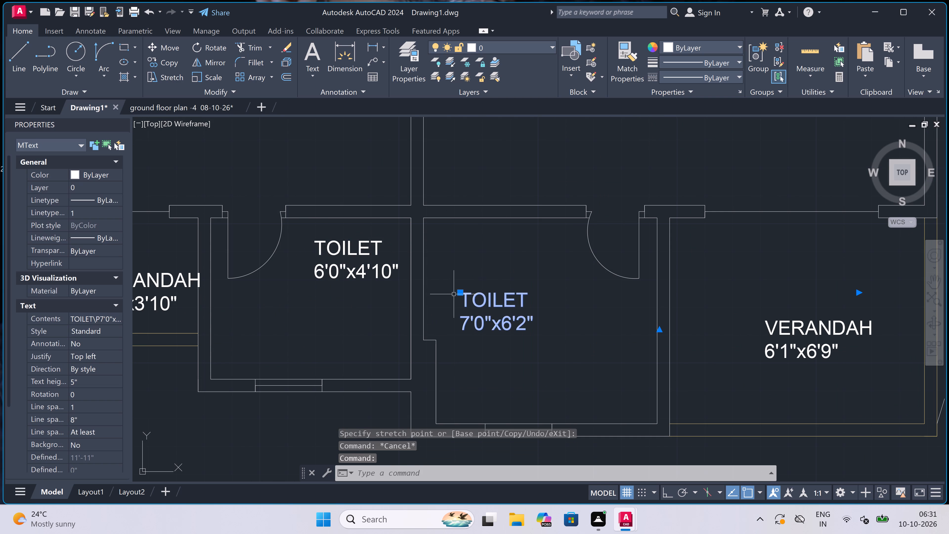
left_click(459, 293)
left_click(442, 250)
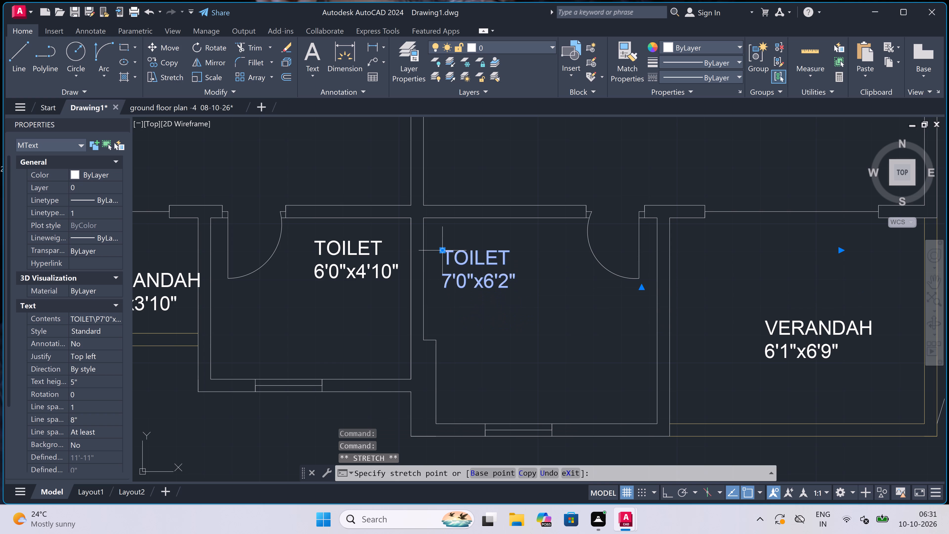
key("Escape")
Shift the southwest apartment's VERANDAH 5'2"x3'10" label slightly northwest so it fits between the verandah's walls.
scroll(322, 269, "down", 2)
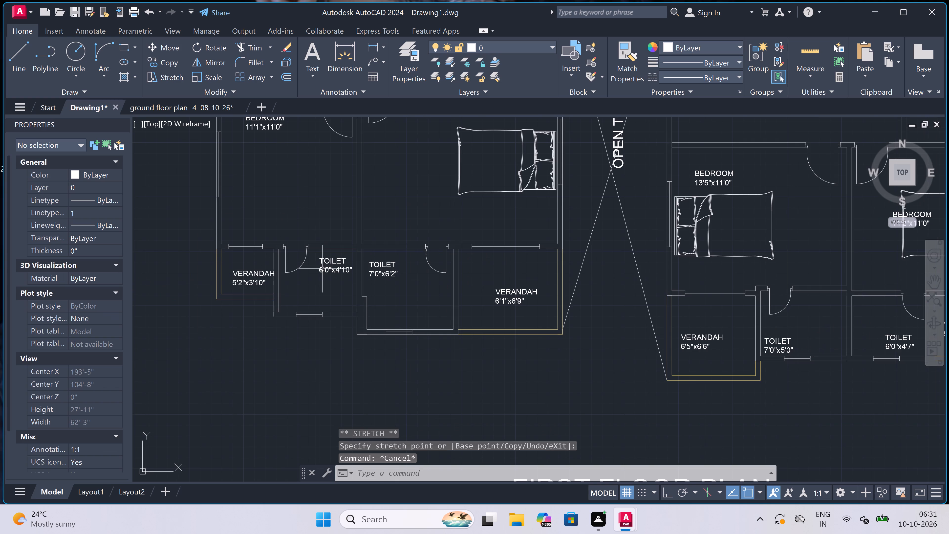
scroll(249, 262, "up", 1)
scroll(235, 280, "up", 1)
left_click(236, 281)
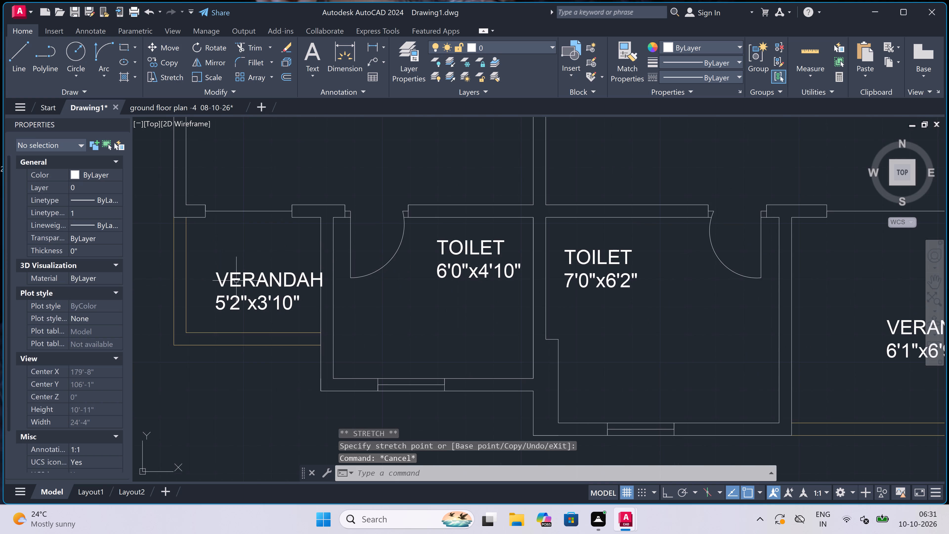
left_click(217, 270)
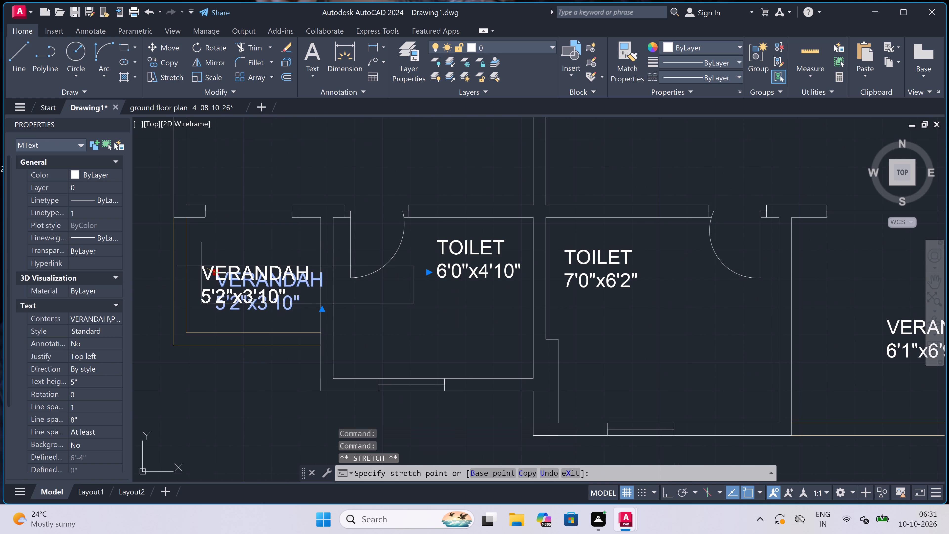
scroll(201, 266, "up", 2)
left_click(192, 266)
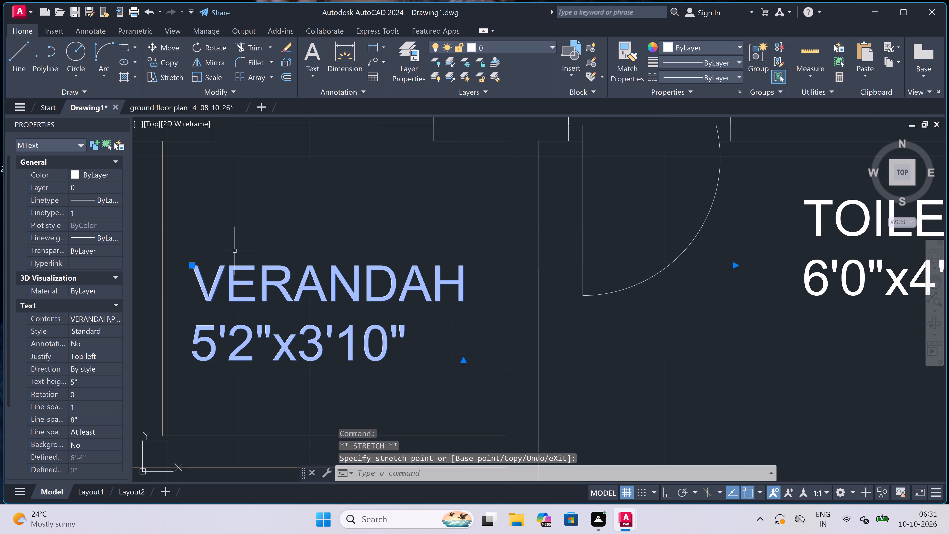
key("Escape")
Rotate the spare WC outside the northwest apartment 180° about its bowl centre, with ortho on, so its tank faces south.
scroll(240, 255, "down", 6)
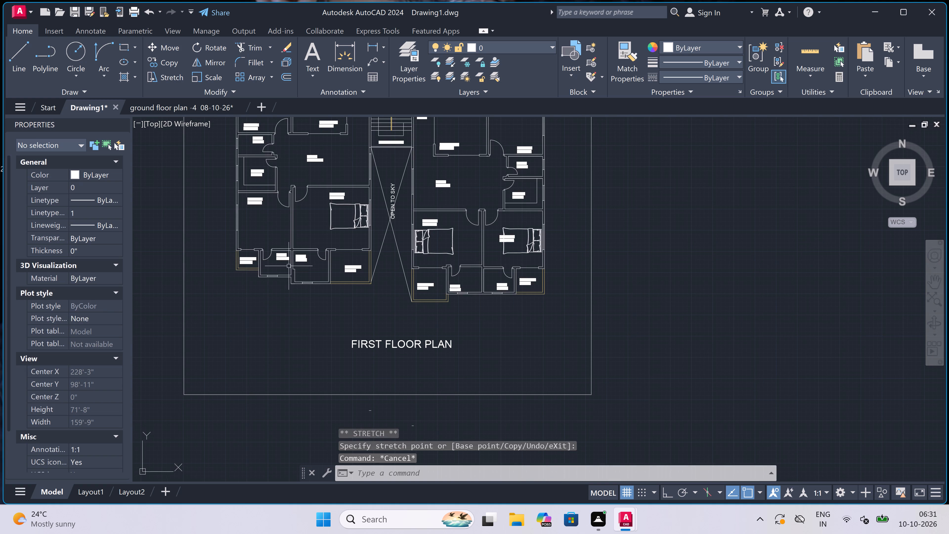
scroll(502, 267, "up", 1)
scroll(393, 292, "down", 3)
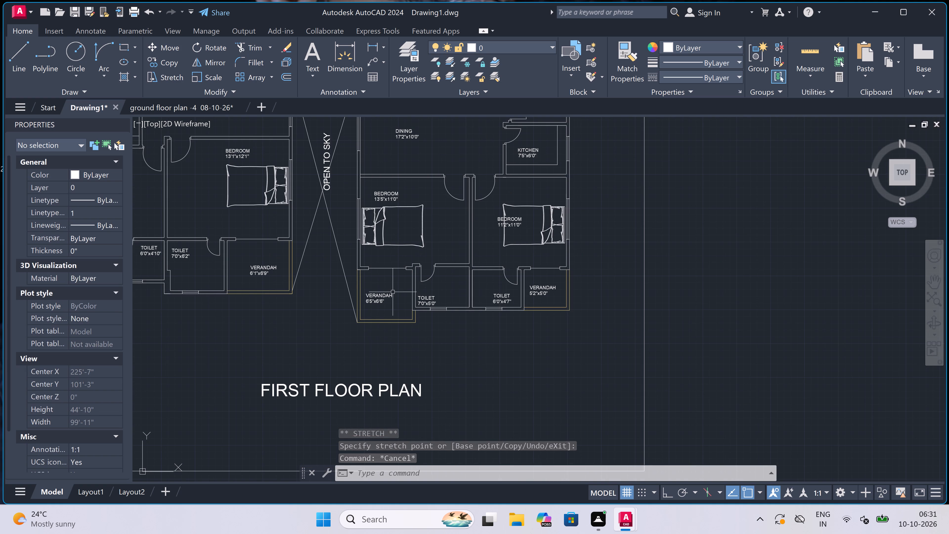
scroll(291, 208, "down", 1)
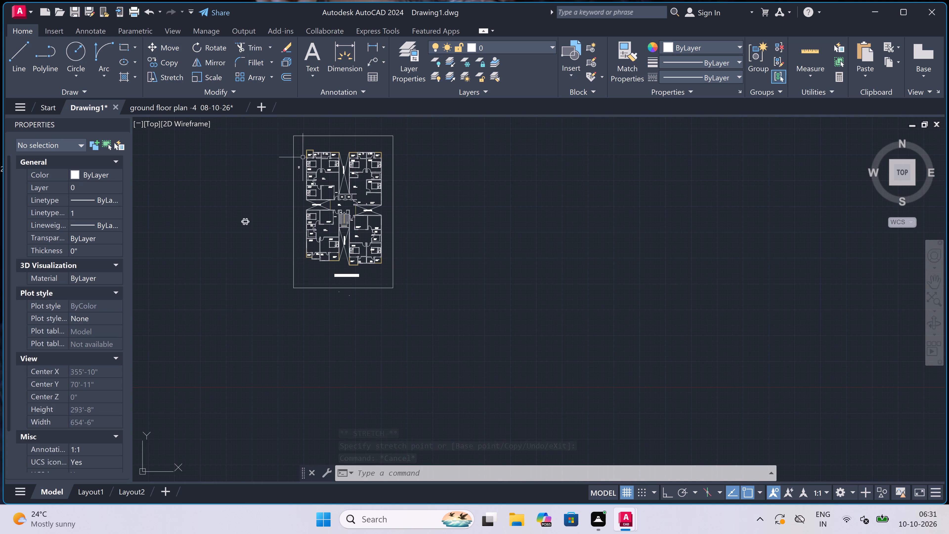
scroll(307, 140, "up", 4)
scroll(248, 322, "up", 3)
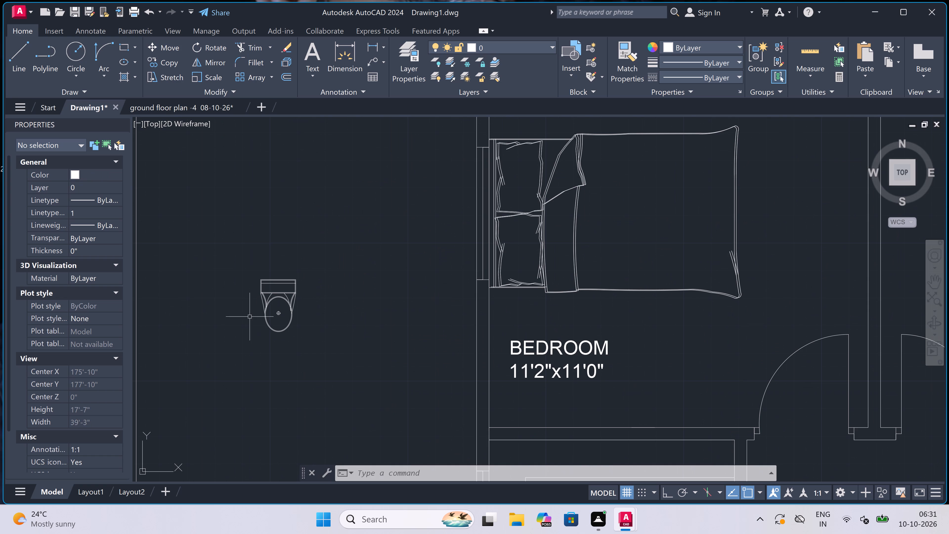
left_click(307, 265)
left_click(248, 334)
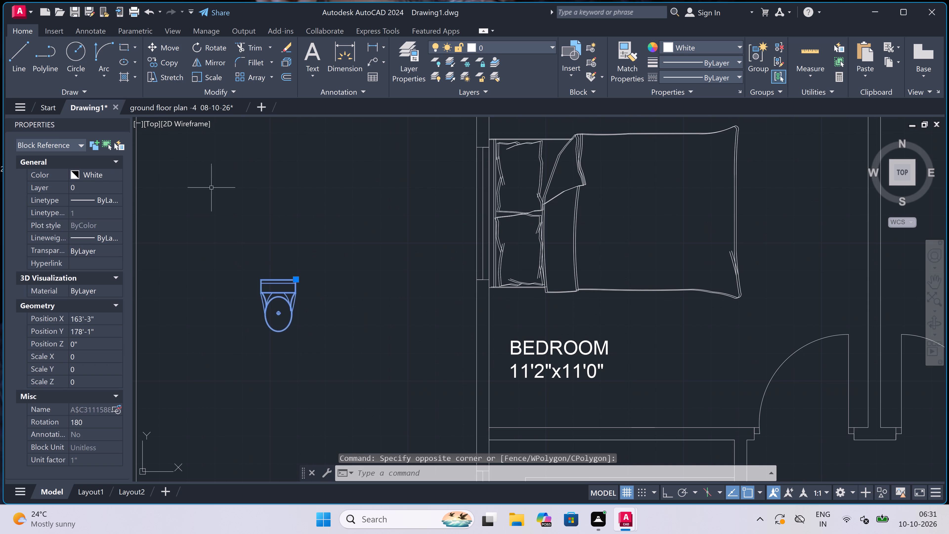
left_click(215, 41)
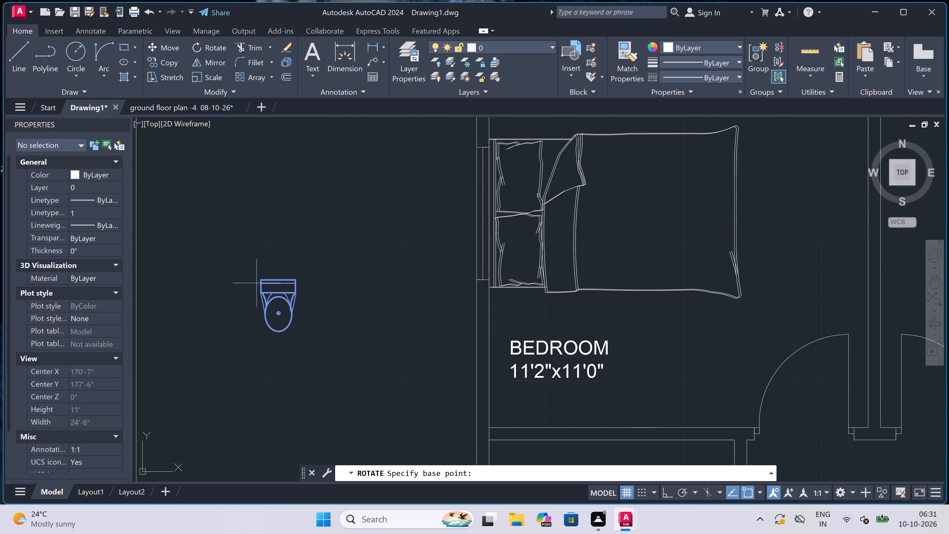
left_click(279, 315)
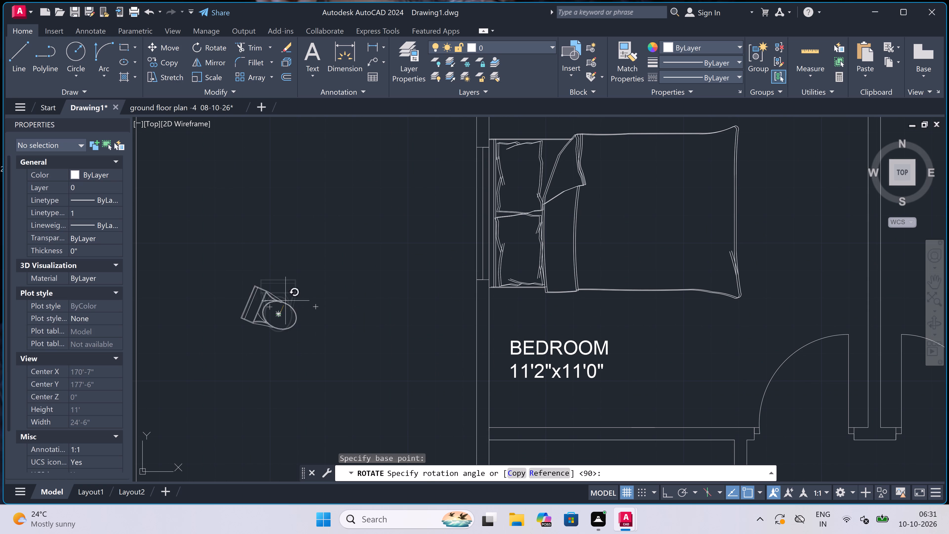
key("F8")
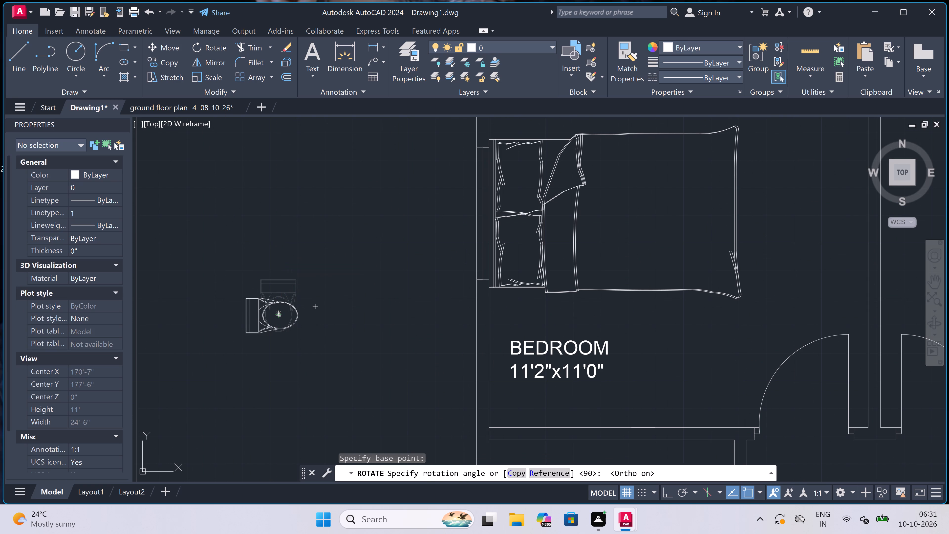
left_click(193, 307)
Copy the rotated WC by its tank's back midpoint, with ortho off, to the south-wall window of the southwest apartment's 6'0"x4'10" toilet.
left_click(283, 296)
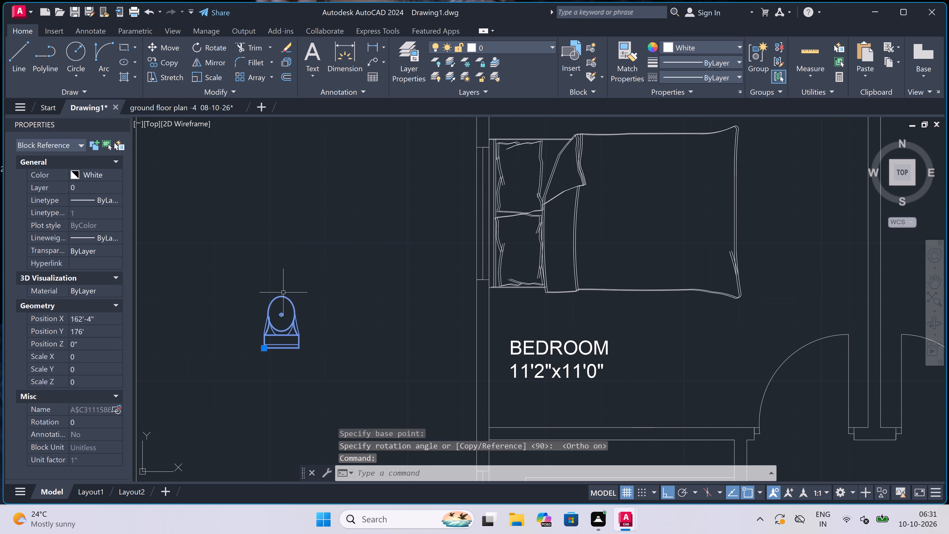
left_click(170, 62)
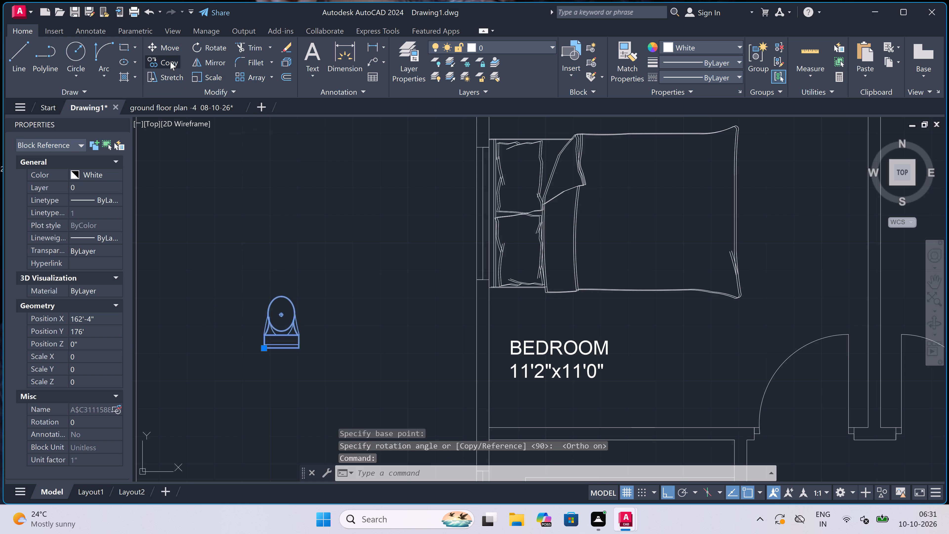
left_click(277, 349)
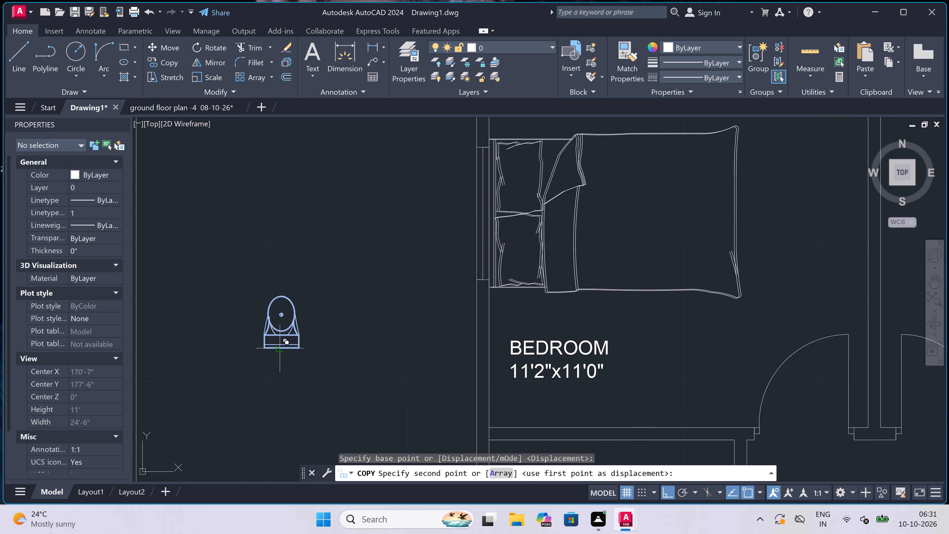
key("F8")
scroll(316, 316, "down", 5)
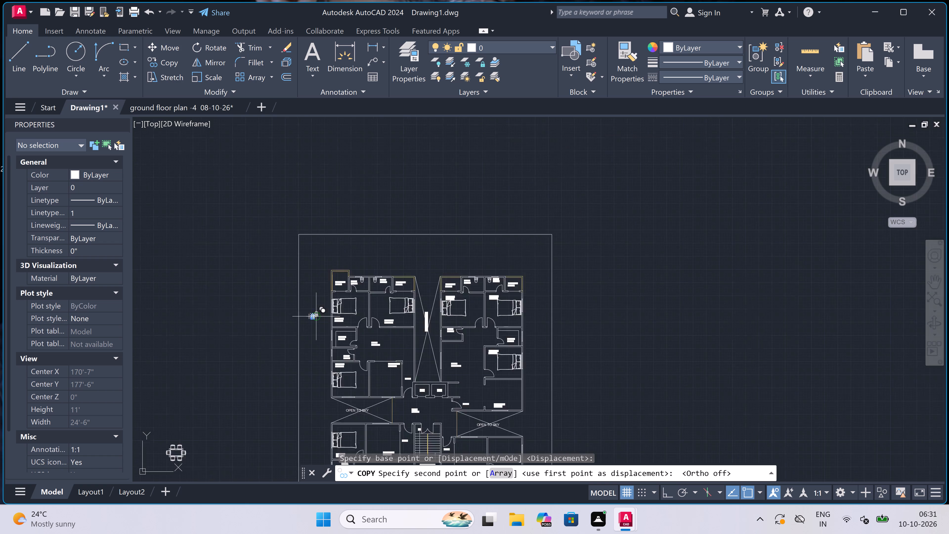
scroll(316, 316, "down", 3)
scroll(334, 392, "up", 1)
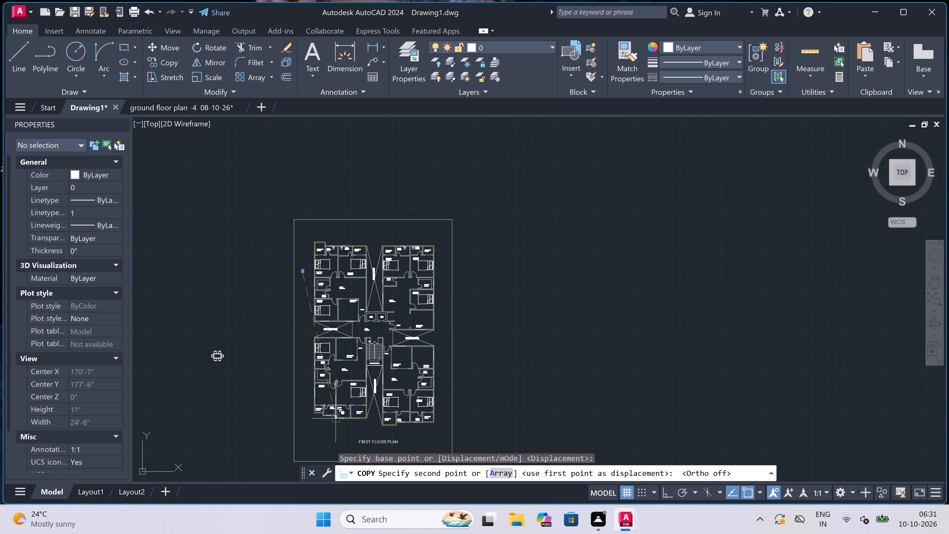
scroll(334, 419, "up", 4)
scroll(309, 399, "up", 3)
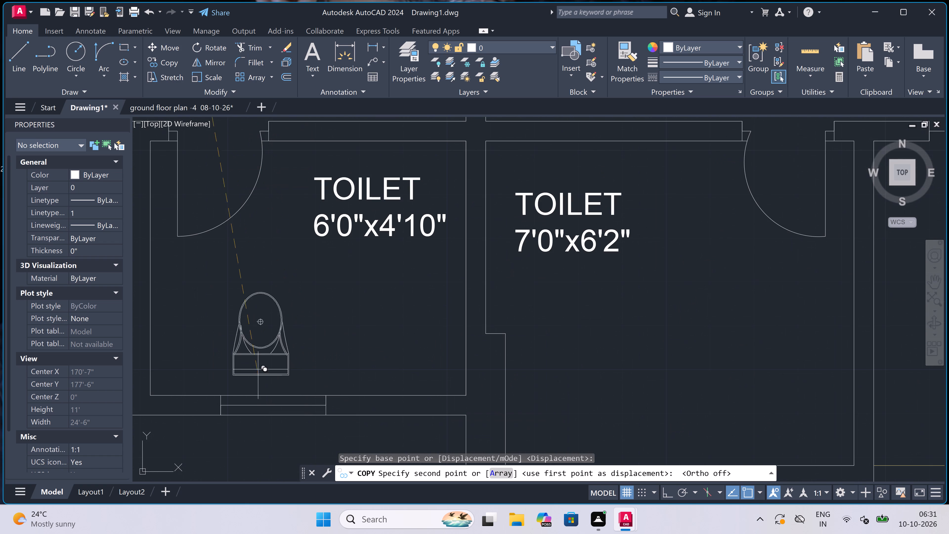
scroll(263, 389, "up", 4)
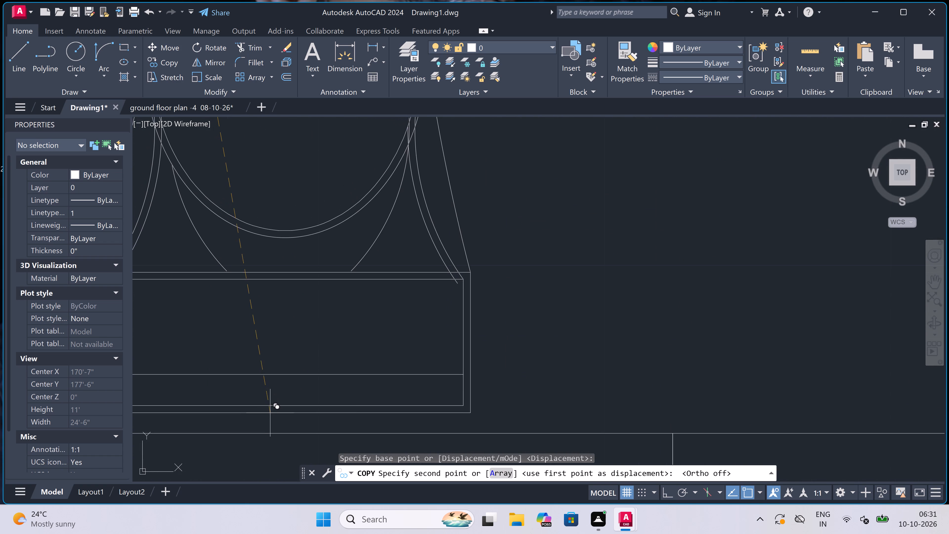
left_click(270, 413)
Place a WC copy at the south wall of the southwest apartment's 7'0"x6'2" toilet, just west of the window.
scroll(269, 350, "down", 7)
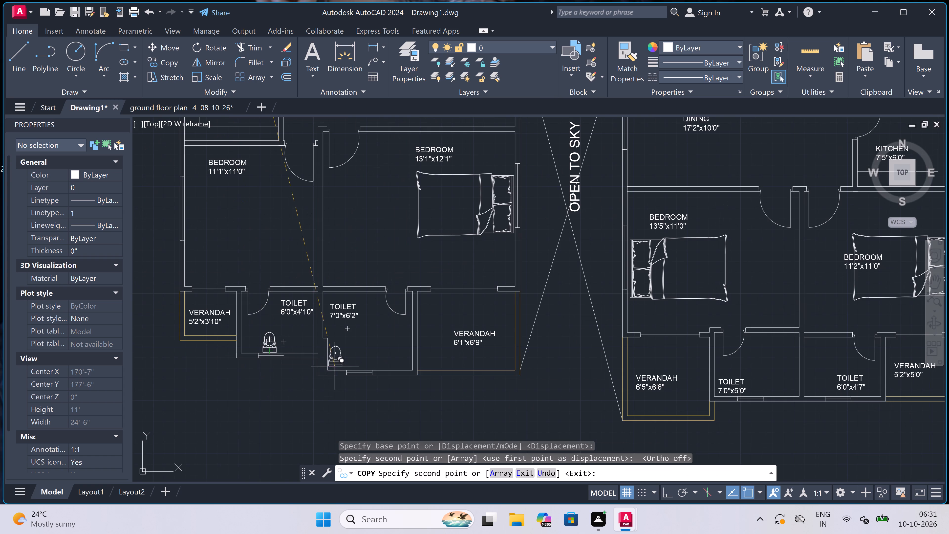
scroll(351, 371, "up", 3)
scroll(408, 366, "up", 3)
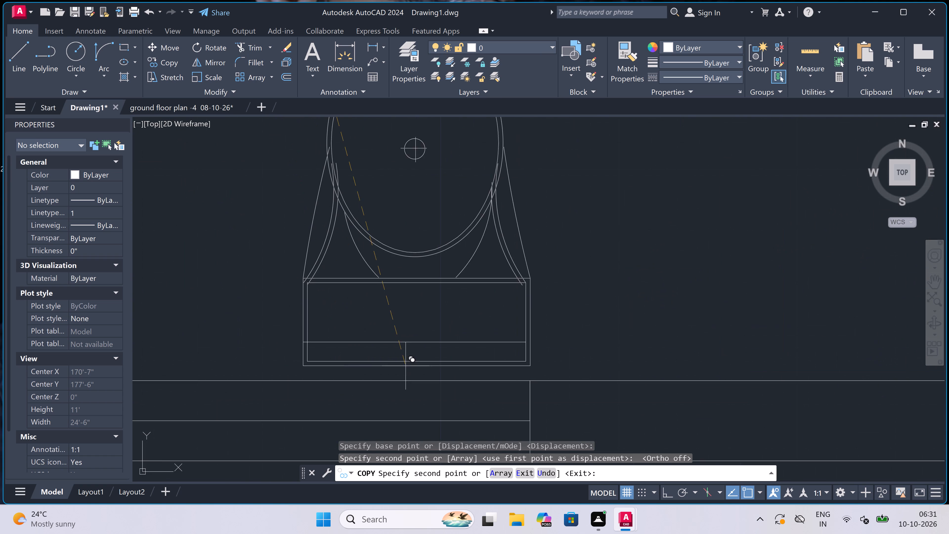
left_click(389, 370)
Place a WC copy at the south wall of the southeast apartment's 7'0"x5'0" toilet, east of the label by the window's east end.
scroll(298, 327, "down", 10)
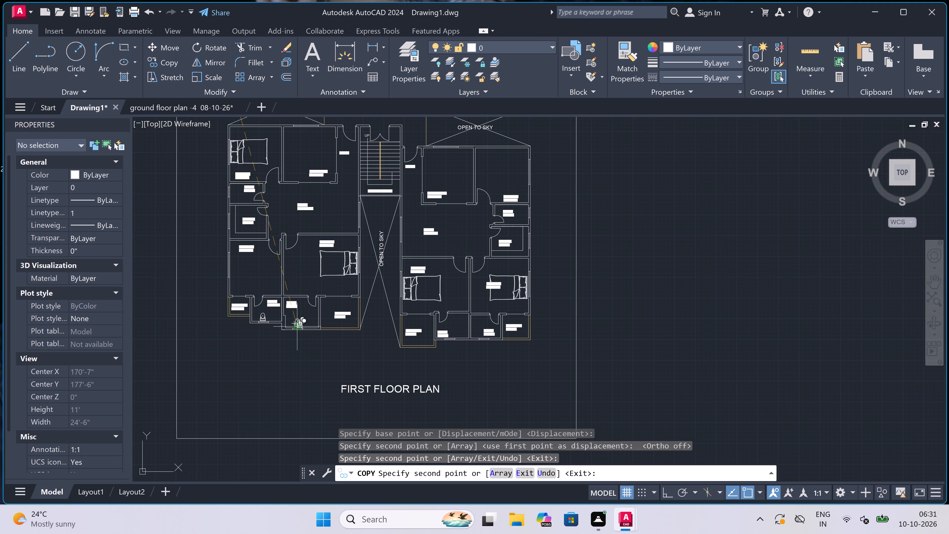
scroll(452, 334, "up", 4)
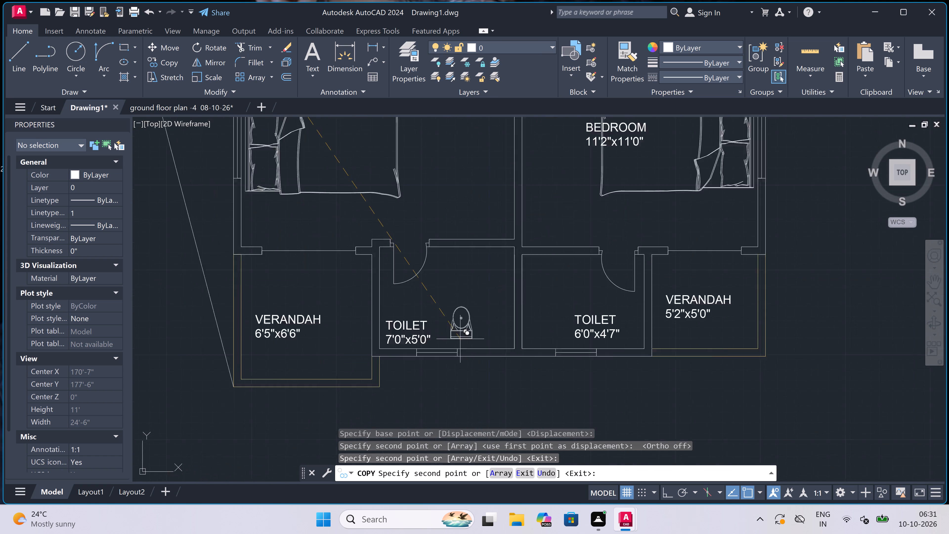
scroll(460, 339, "up", 4)
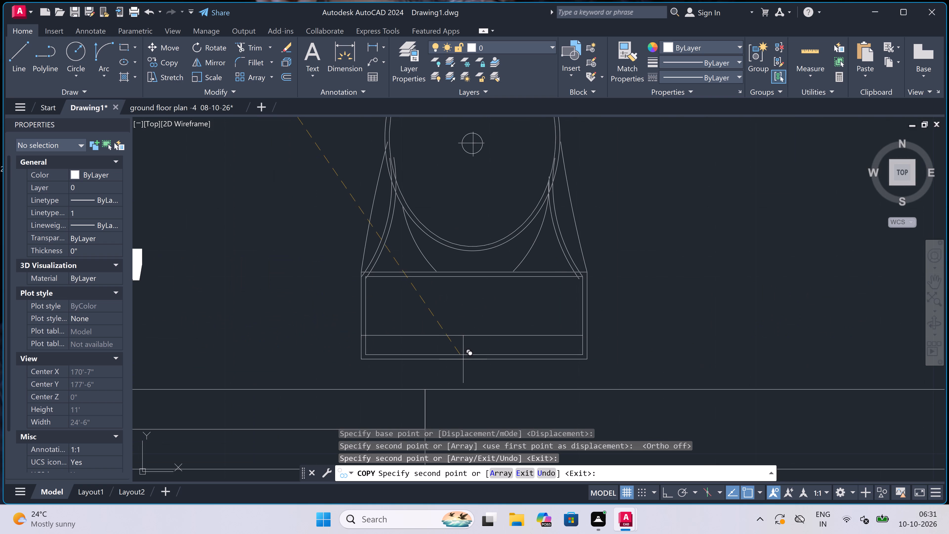
left_click(464, 377)
Place a WC copy at the south wall of the southeast apartment's 6'0"x4'7" toilet, west of the label by the window's west end.
scroll(332, 303, "down", 7)
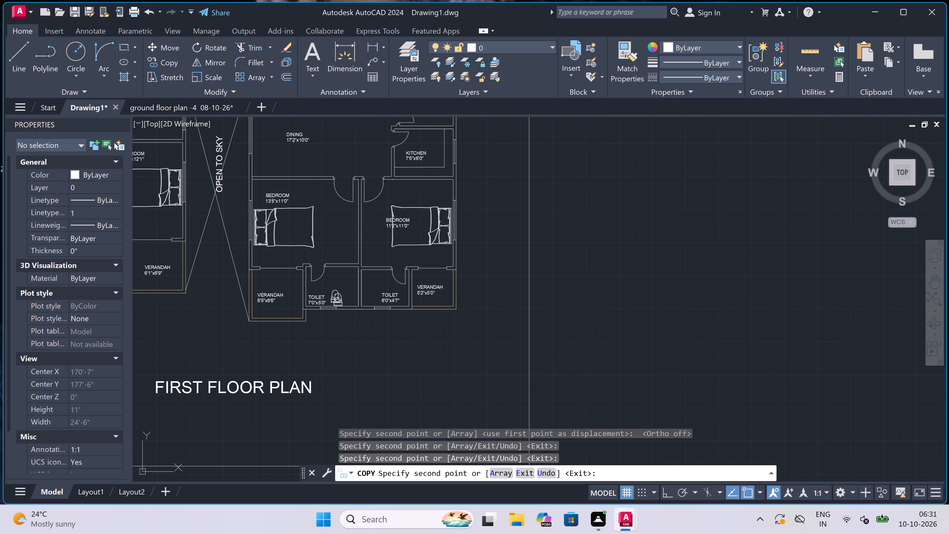
scroll(382, 300, "up", 4)
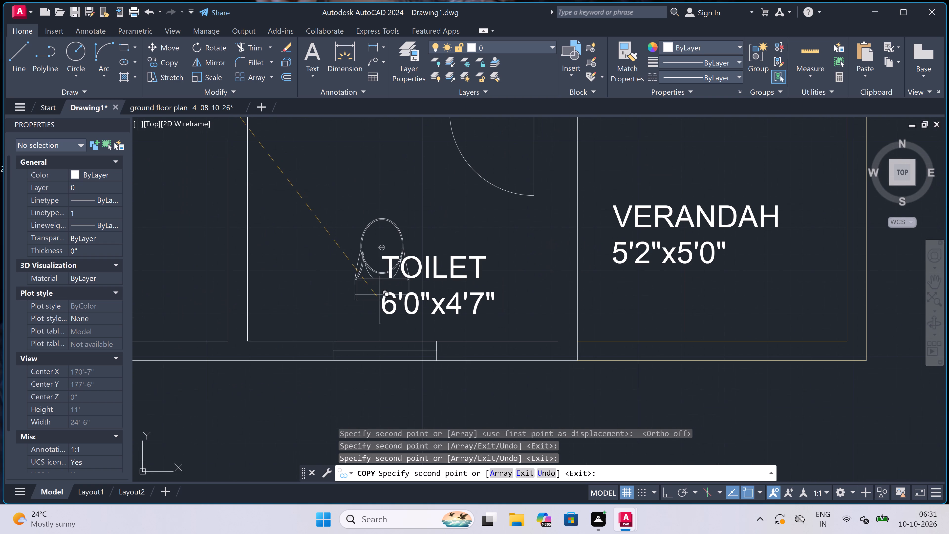
scroll(331, 332, "up", 3)
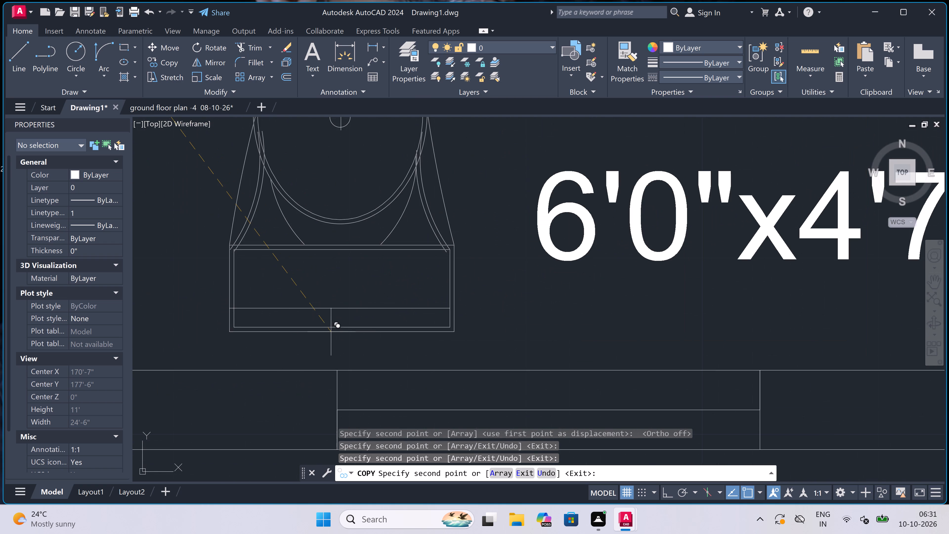
left_click(318, 356)
scroll(313, 338, "down", 5)
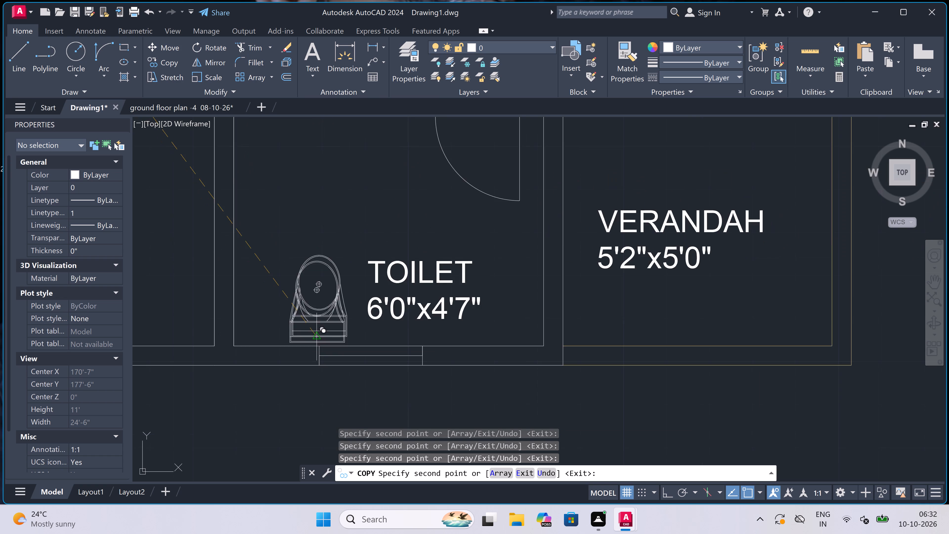
scroll(313, 338, "down", 5)
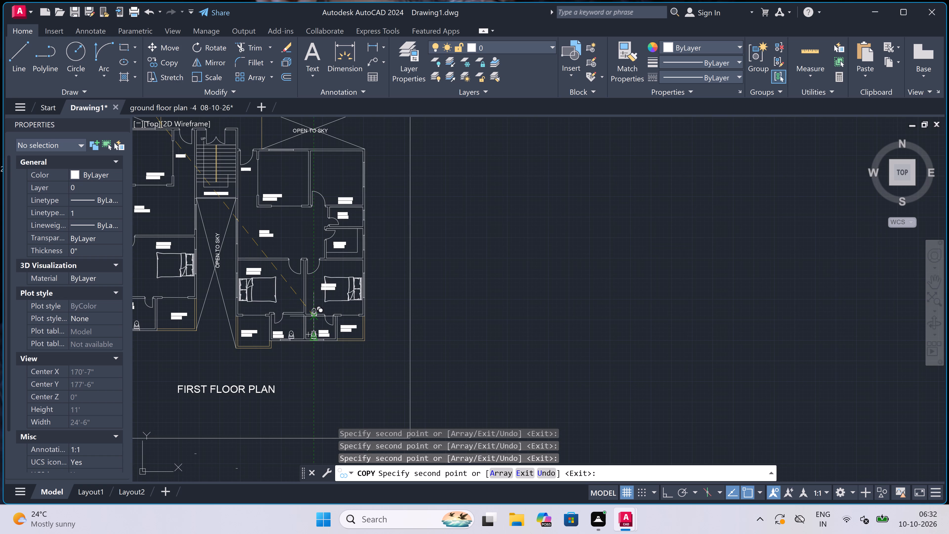
Move the southeast apartment's BEDROOM 11'2"x11'0" label north of the bed, into the clear space below the bedroom's north wall.
key("Escape")
scroll(310, 280, "up", 2)
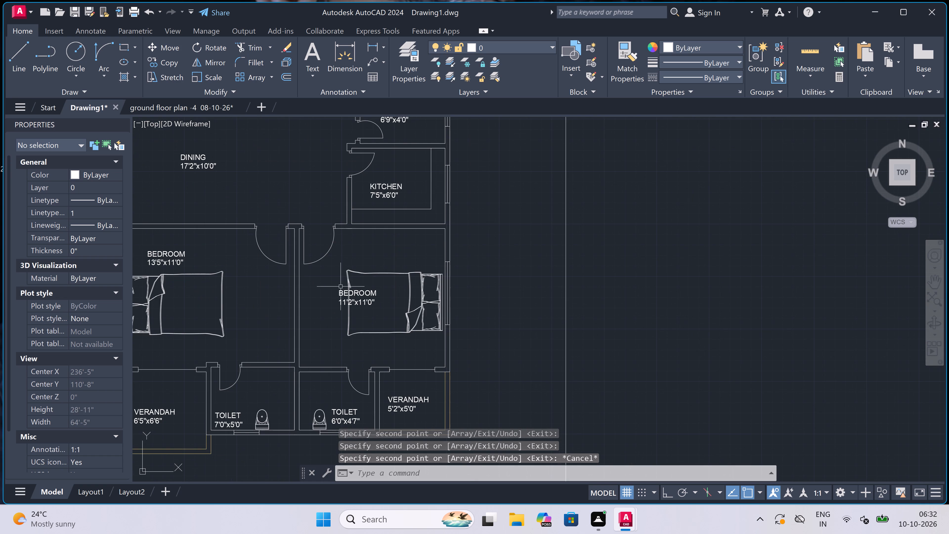
left_click(342, 295)
left_click(338, 289)
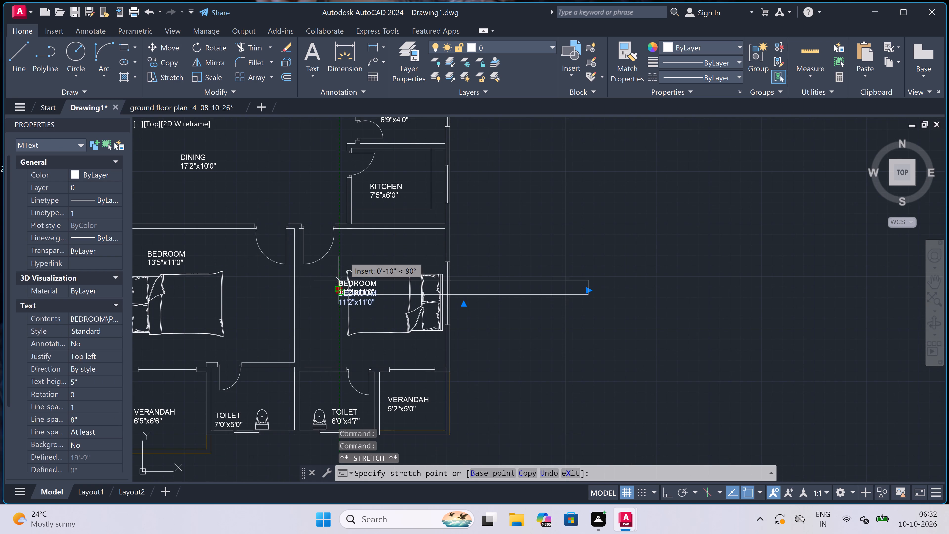
left_click(364, 242)
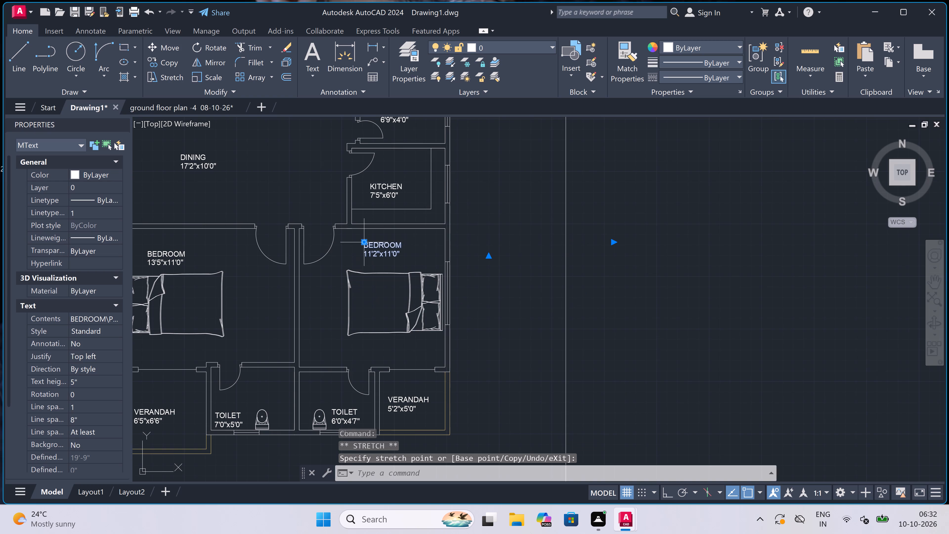
key("Escape")
Rotate the spare WC west of the northwest apartment about its bowl centre to 270°, with the bowl facing east.
scroll(329, 281, "down", 2)
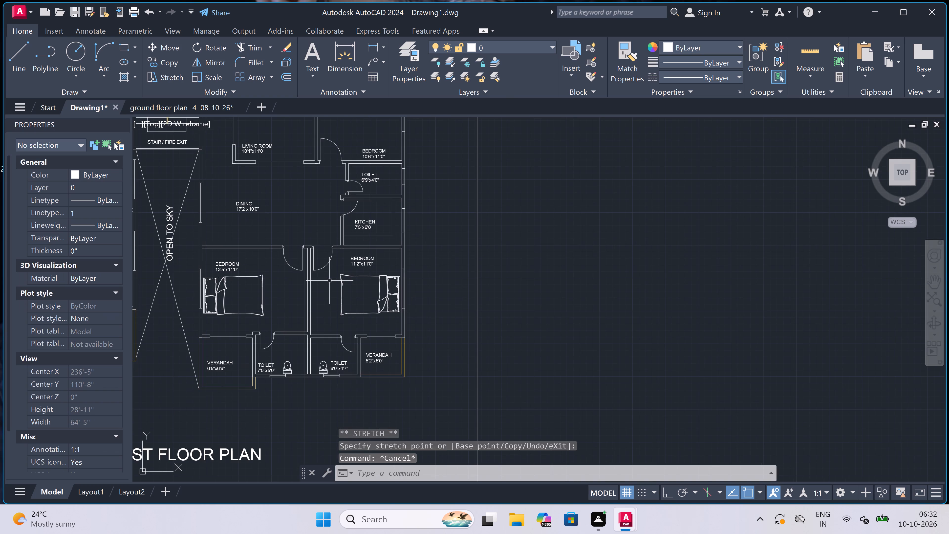
scroll(329, 280, "down", 2)
scroll(242, 259, "down", 1)
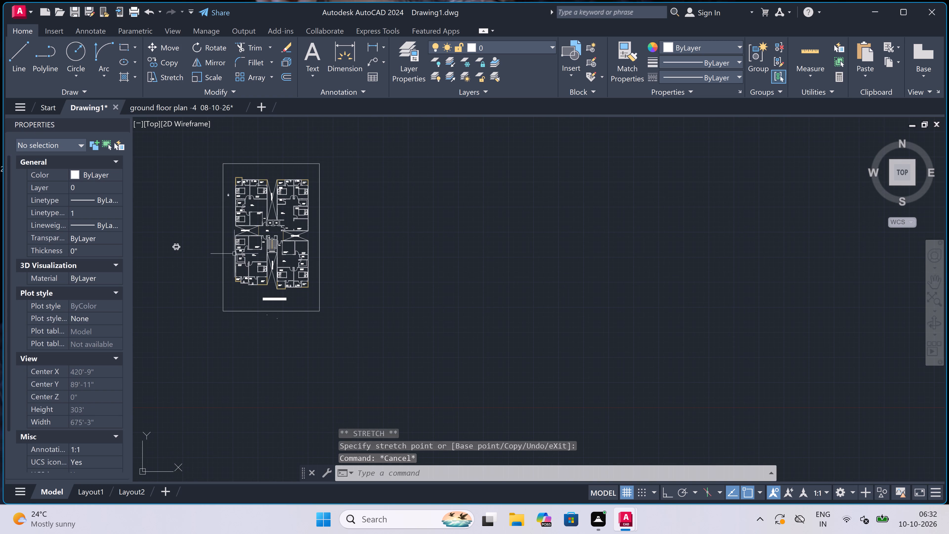
scroll(235, 175, "up", 3)
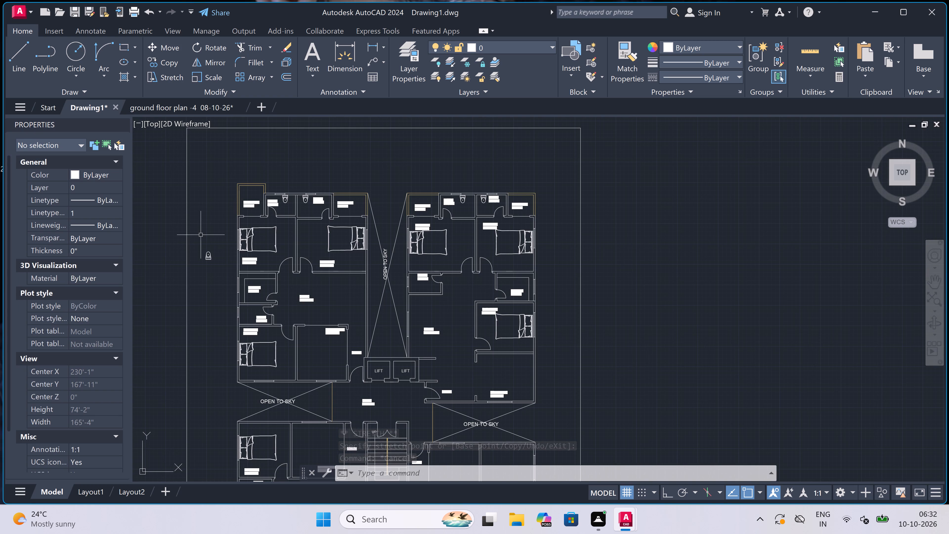
scroll(194, 246, "up", 2)
scroll(245, 247, "up", 1)
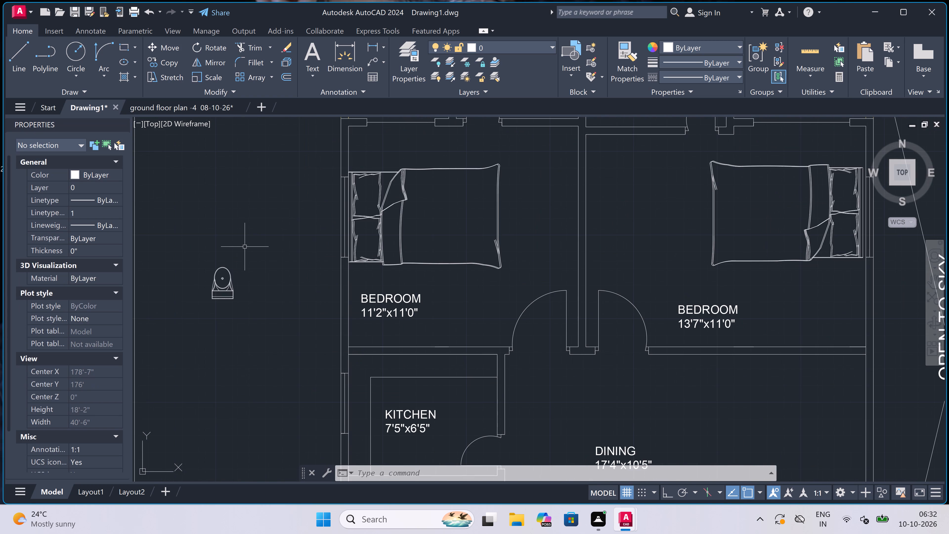
left_click(245, 247)
left_click(202, 303)
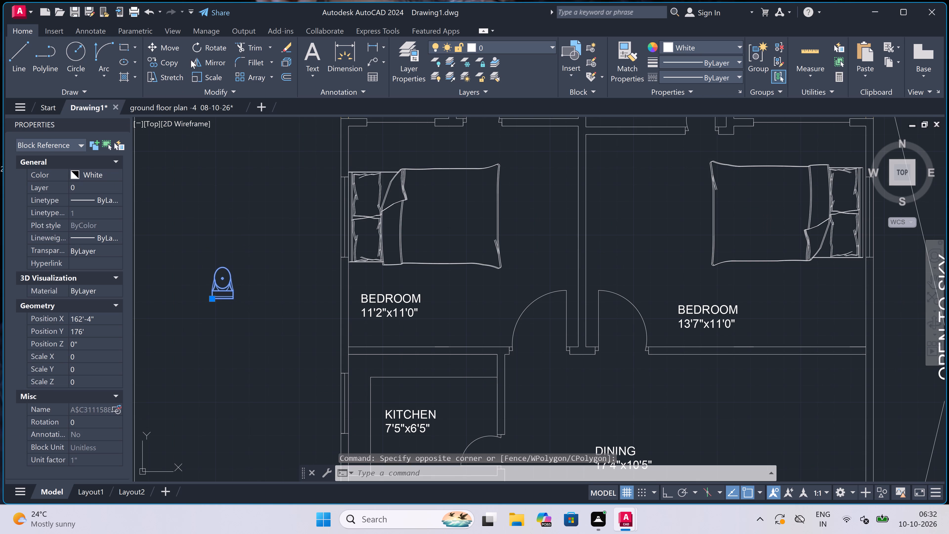
left_click(206, 46)
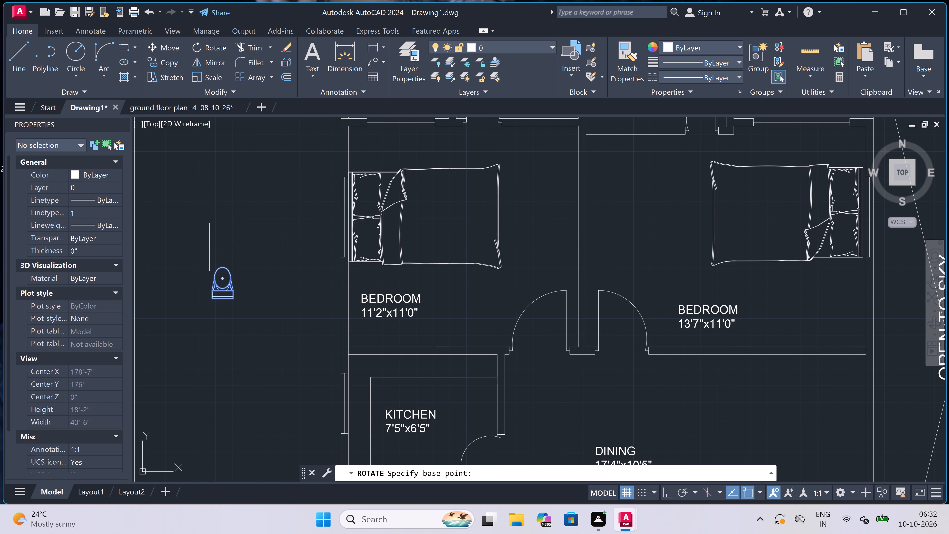
left_click(222, 276)
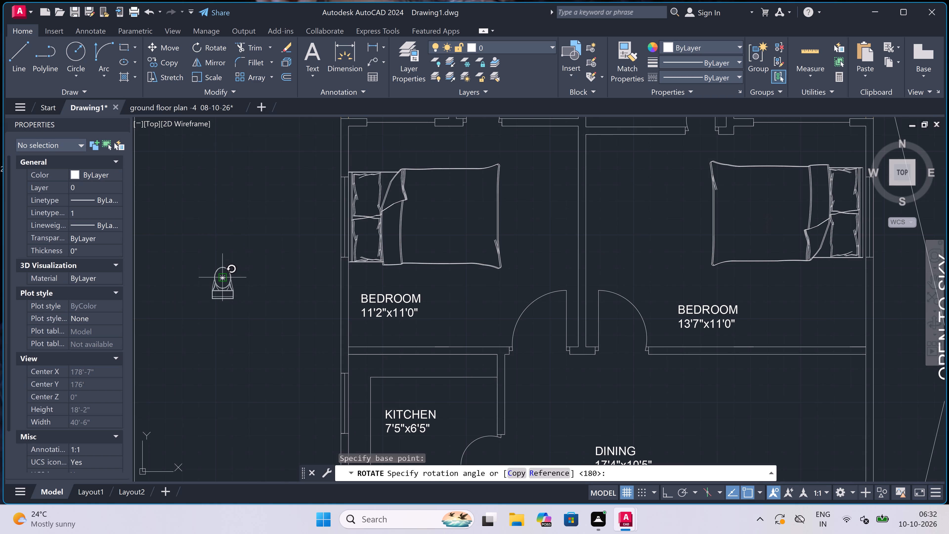
left_click(227, 336)
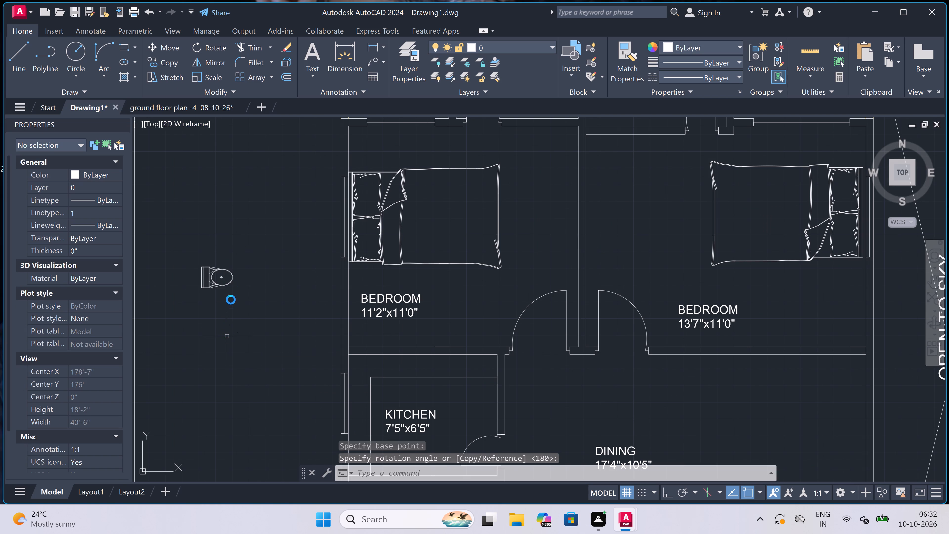
Copy the rotated WC by its tank's back midpoint to the west-wall window of the northwest apartment's 6'8"x4'0" toilet.
left_click(230, 239)
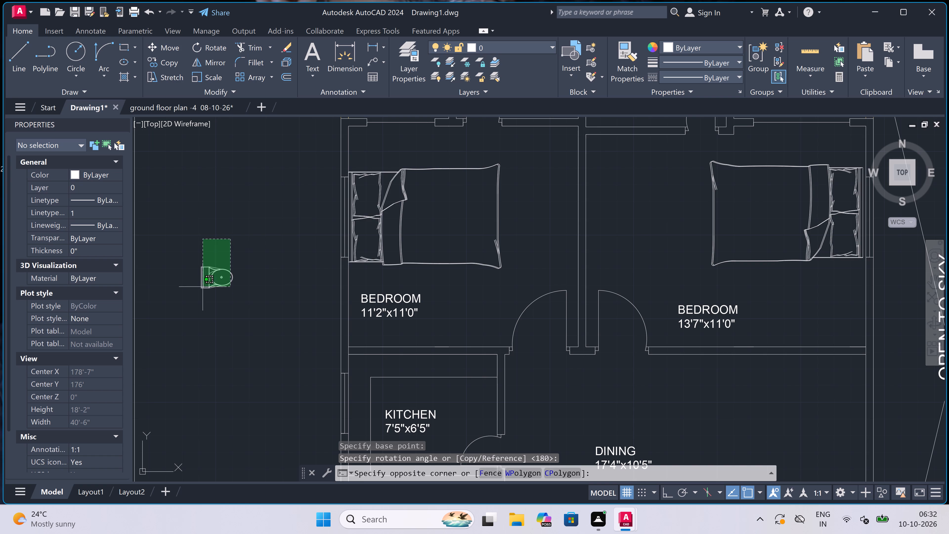
left_click(196, 296)
left_click(172, 63)
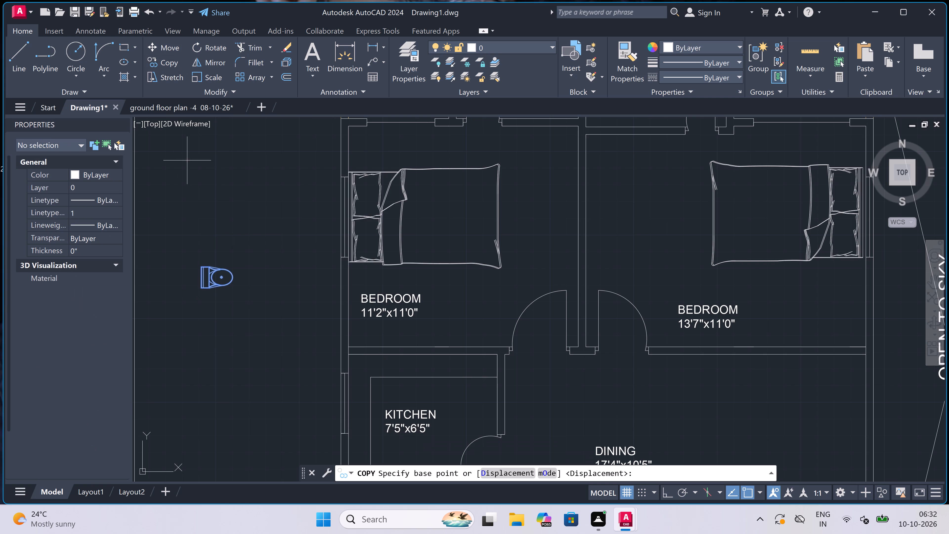
scroll(197, 281, "up", 3)
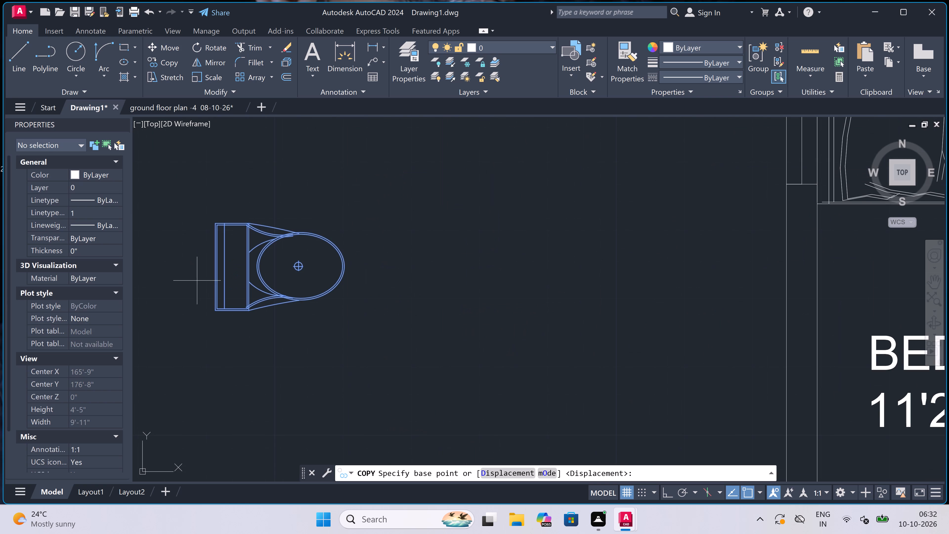
left_click(211, 269)
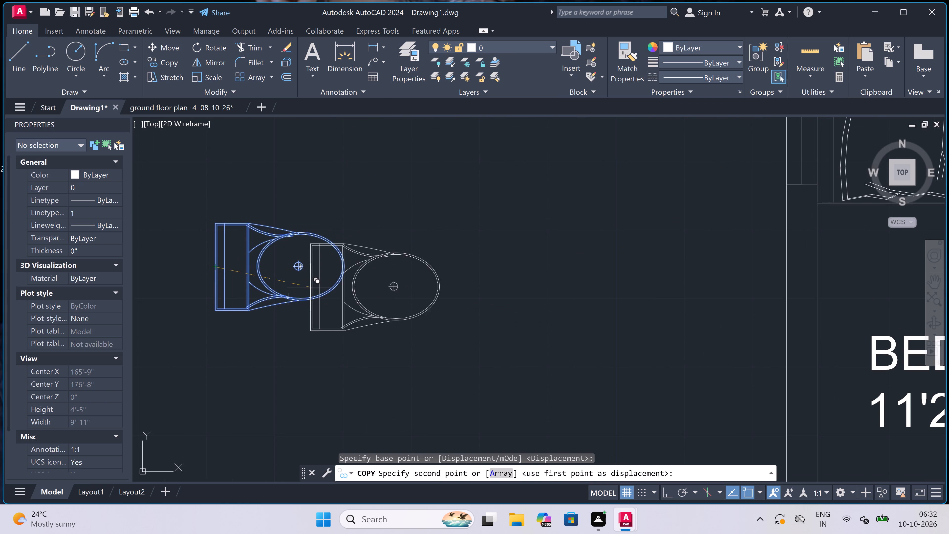
scroll(231, 272, "down", 4)
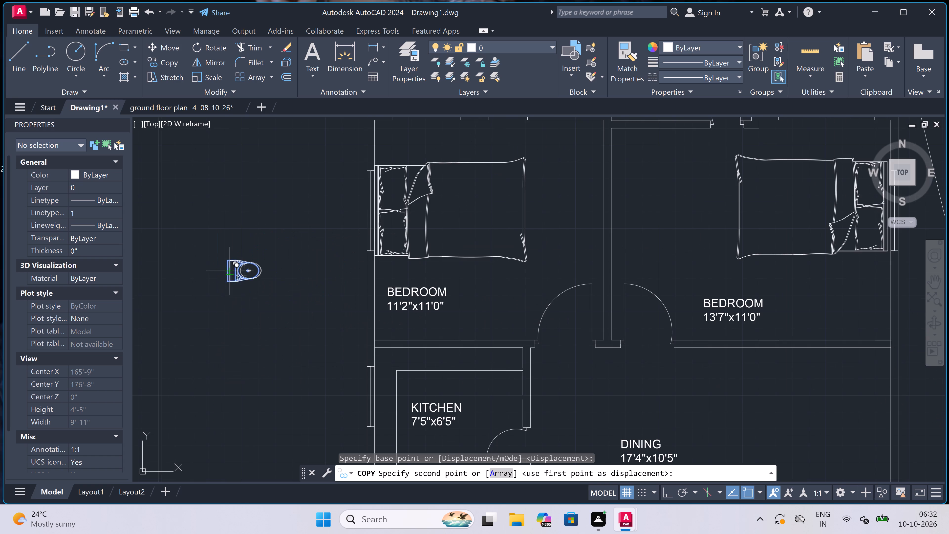
scroll(245, 282, "down", 4)
scroll(256, 328, "up", 3)
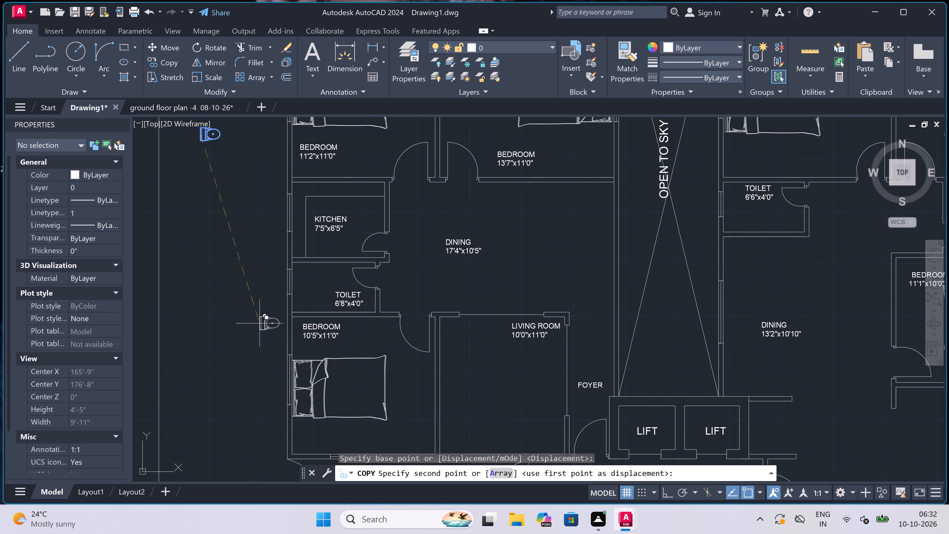
scroll(278, 297, "up", 3)
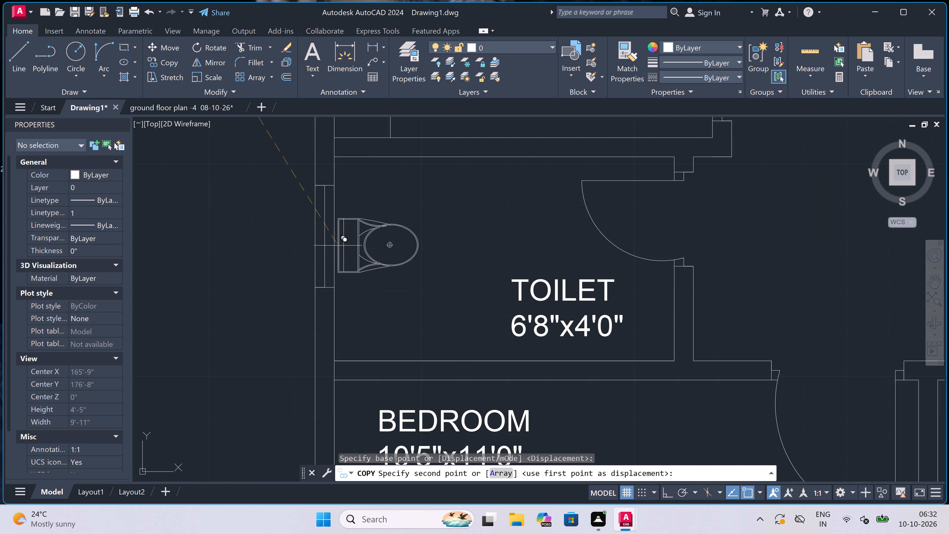
scroll(337, 246, "up", 2)
left_click(333, 235)
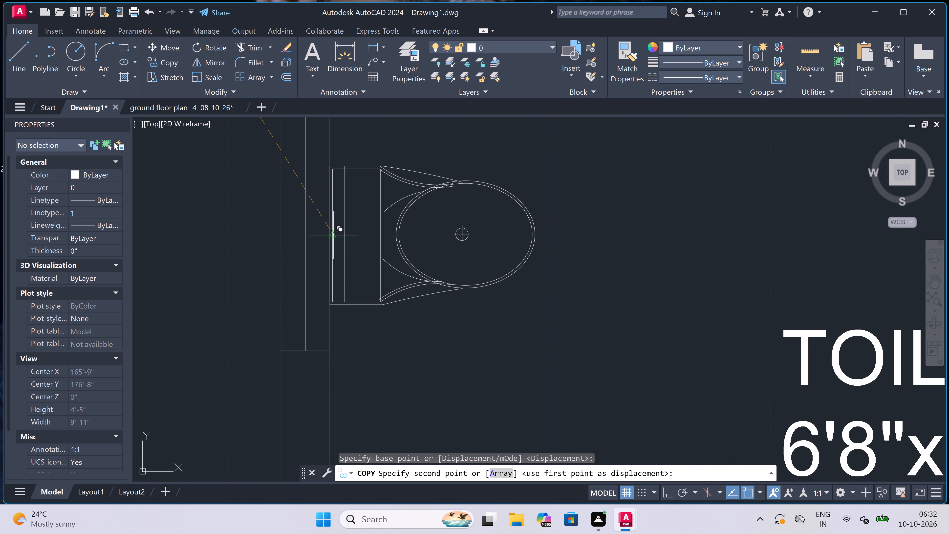
Place a WC copy at the midpoint of the west-wall window in the southwest apartment's 6'8"x4'0" toilet.
scroll(315, 212, "down", 11)
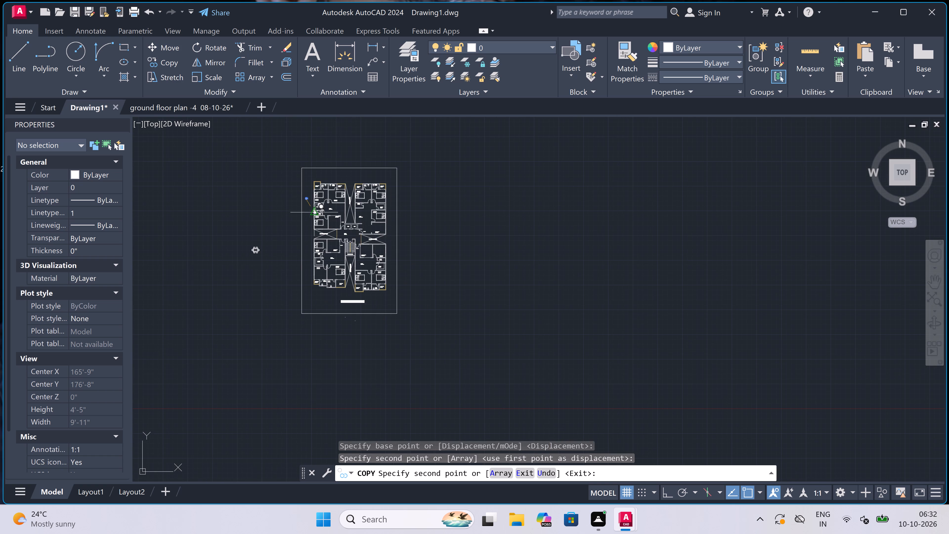
scroll(308, 265, "up", 4)
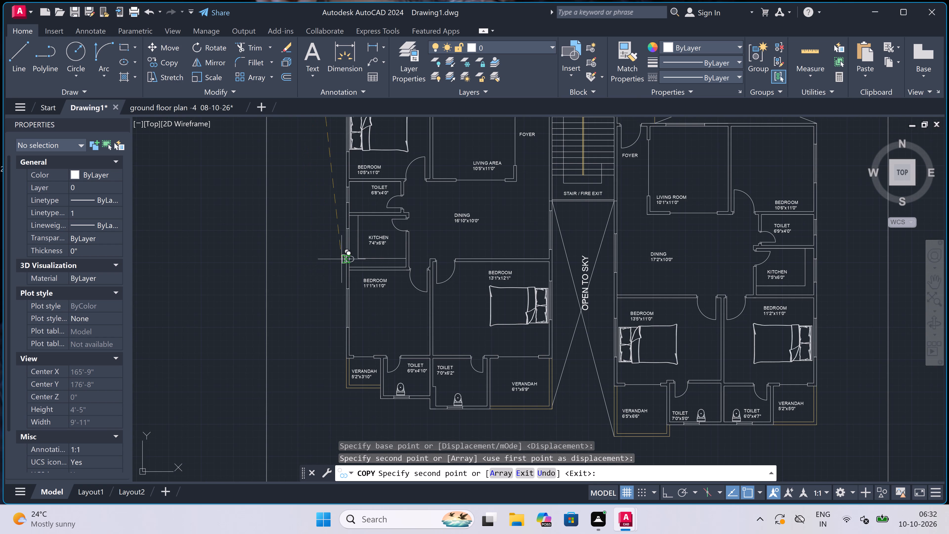
scroll(356, 200, "up", 4)
scroll(320, 176, "down", 4)
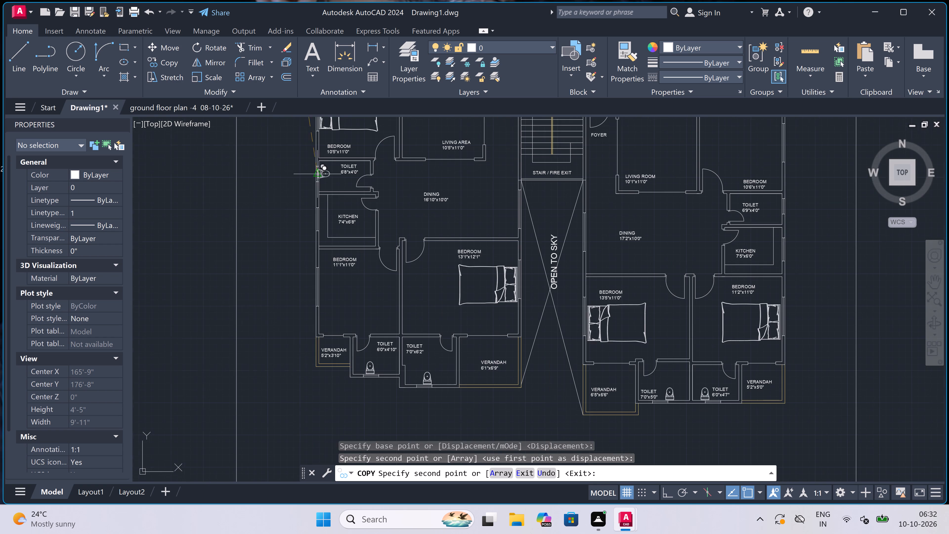
scroll(321, 156, "up", 5)
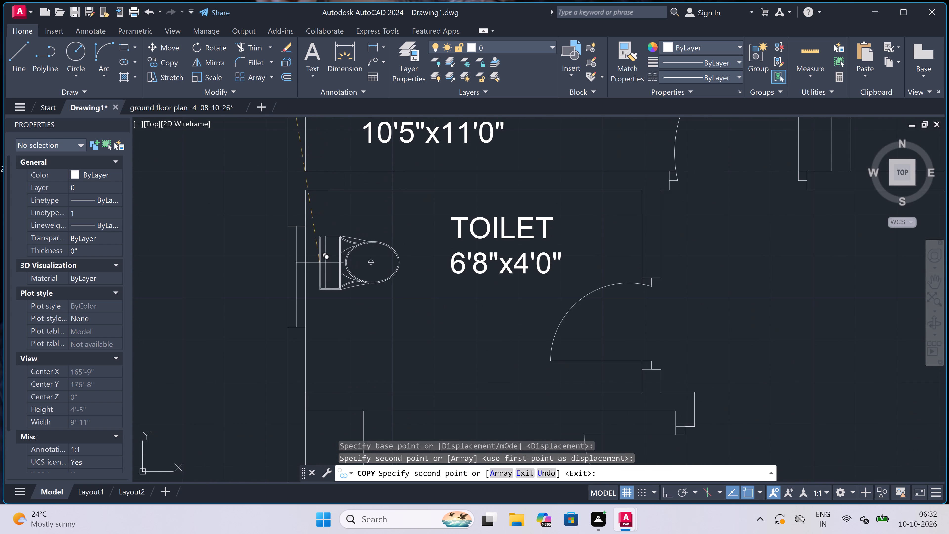
scroll(314, 265, "up", 1)
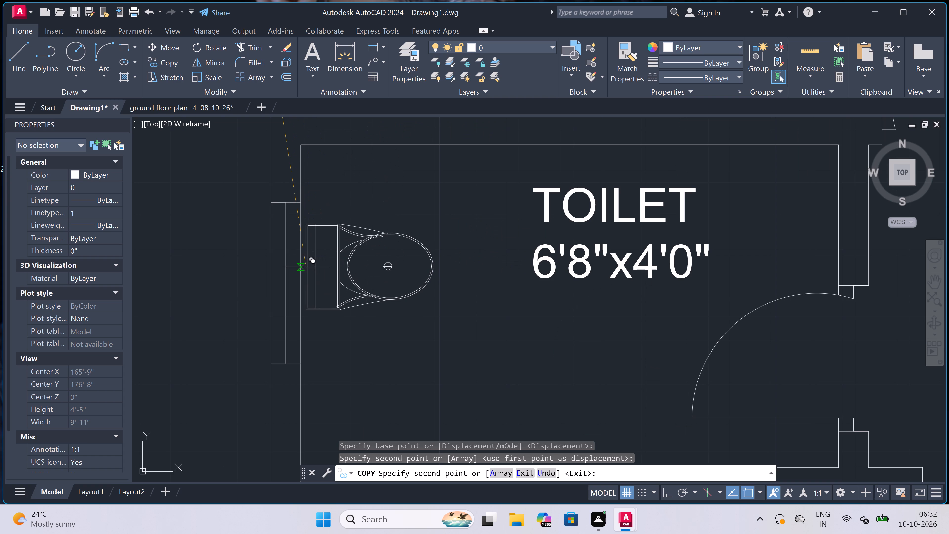
left_click(306, 267)
scroll(271, 288, "down", 5)
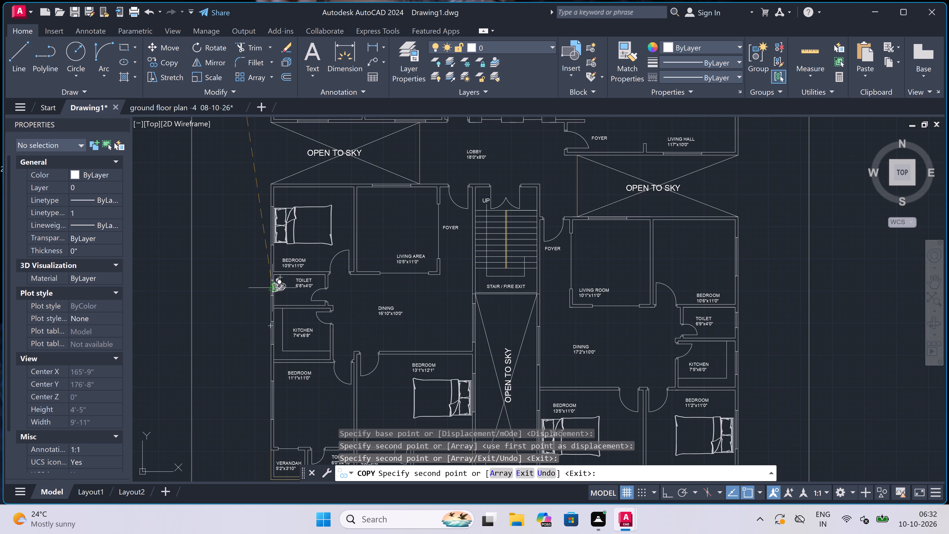
scroll(271, 288, "down", 2)
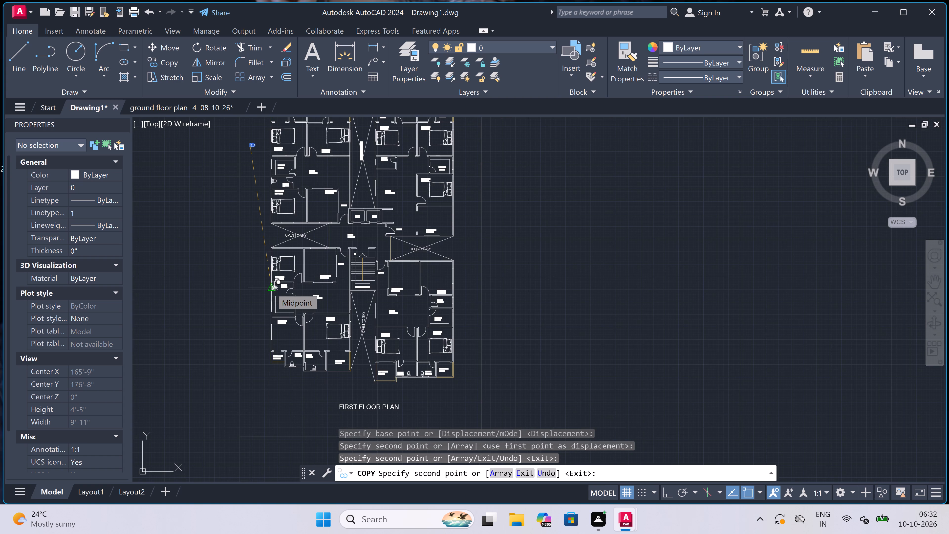
key("Escape")
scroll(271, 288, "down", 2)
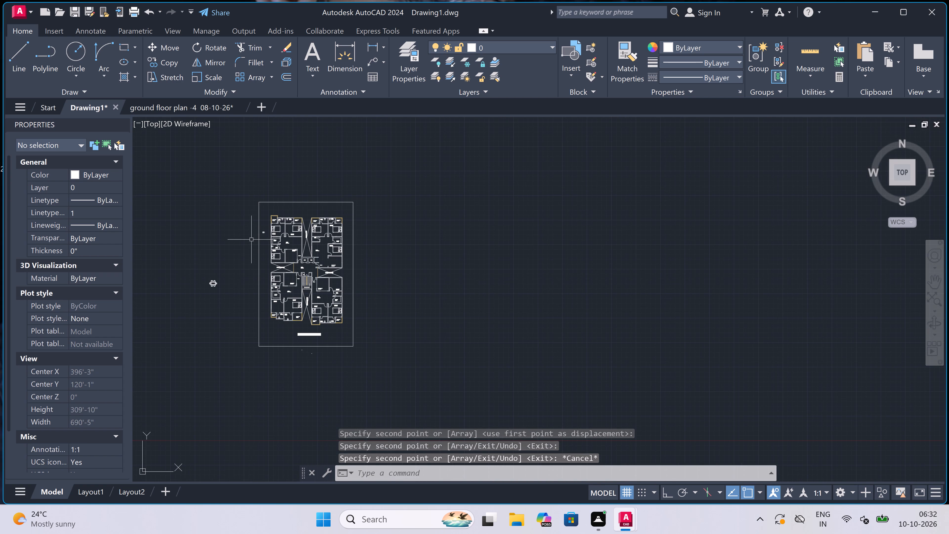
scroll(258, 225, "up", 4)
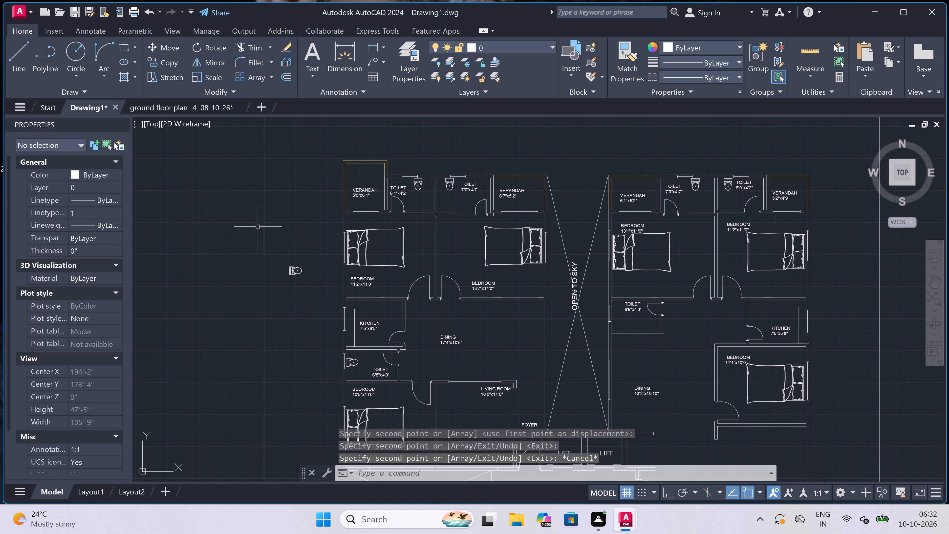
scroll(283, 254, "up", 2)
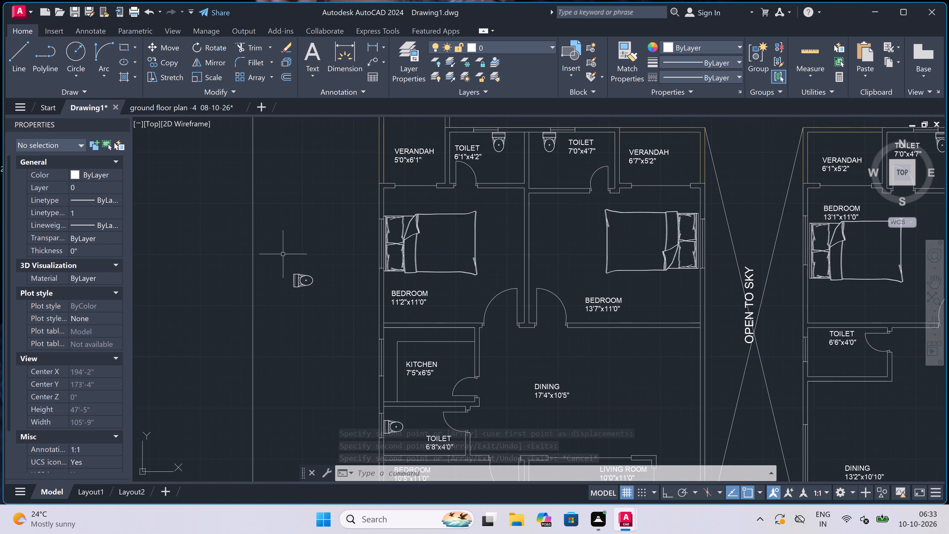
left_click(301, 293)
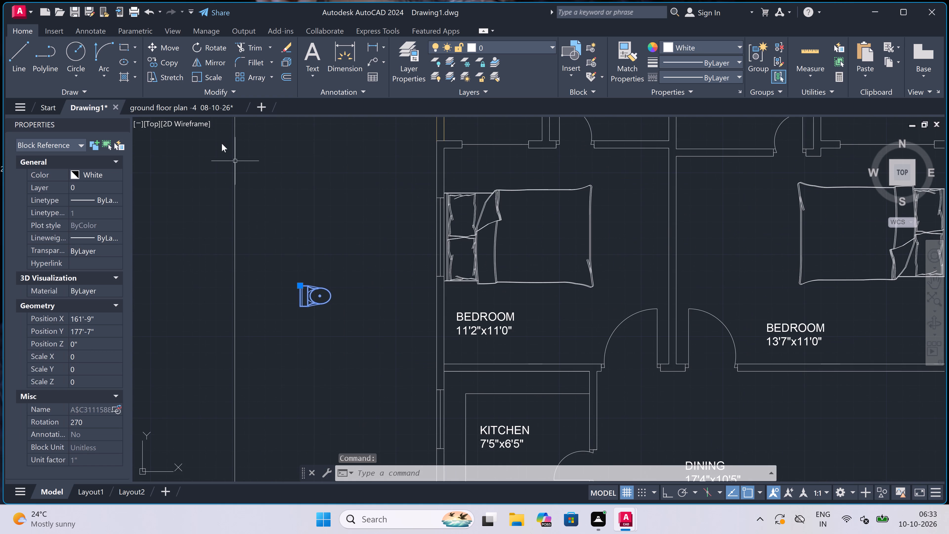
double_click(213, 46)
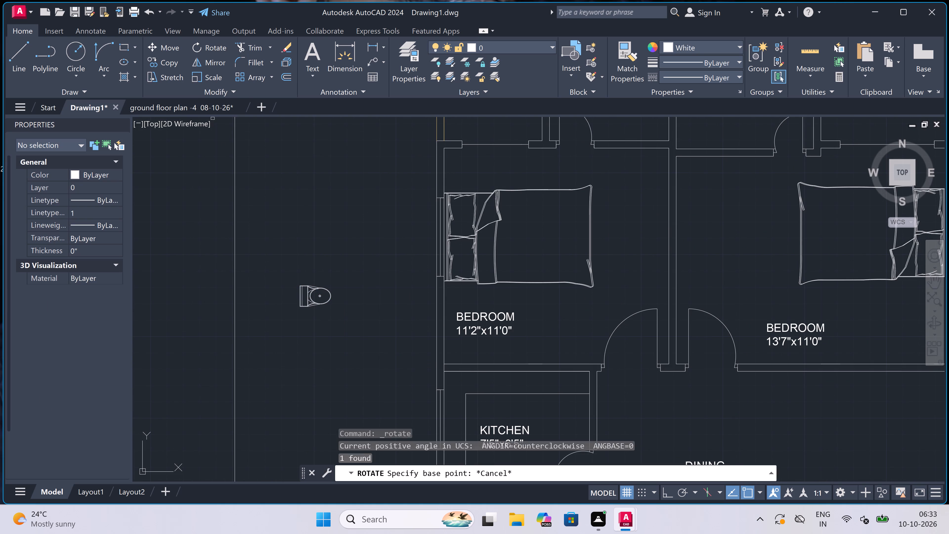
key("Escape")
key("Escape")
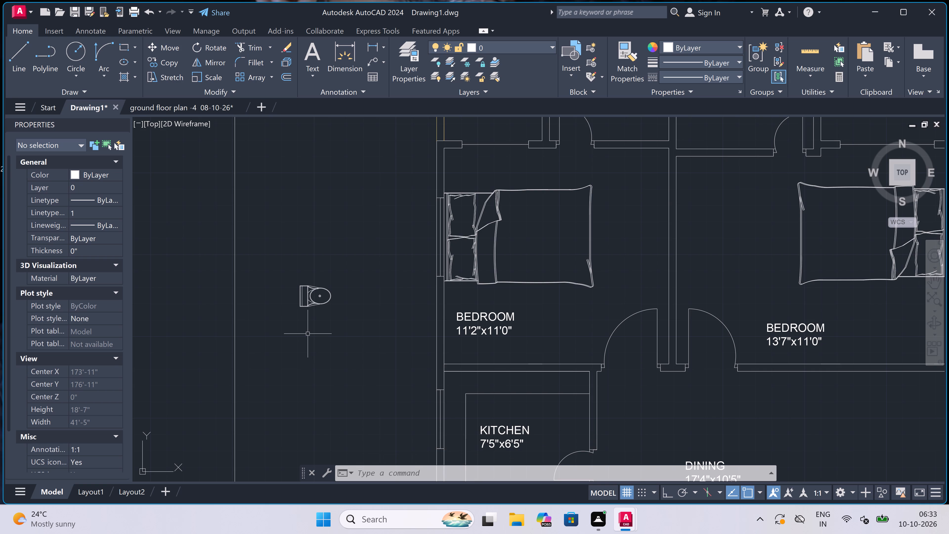
Rotate the spare WC west of the northwest apartment to 90°, with the bowl facing west.
left_click(299, 299)
left_click(215, 45)
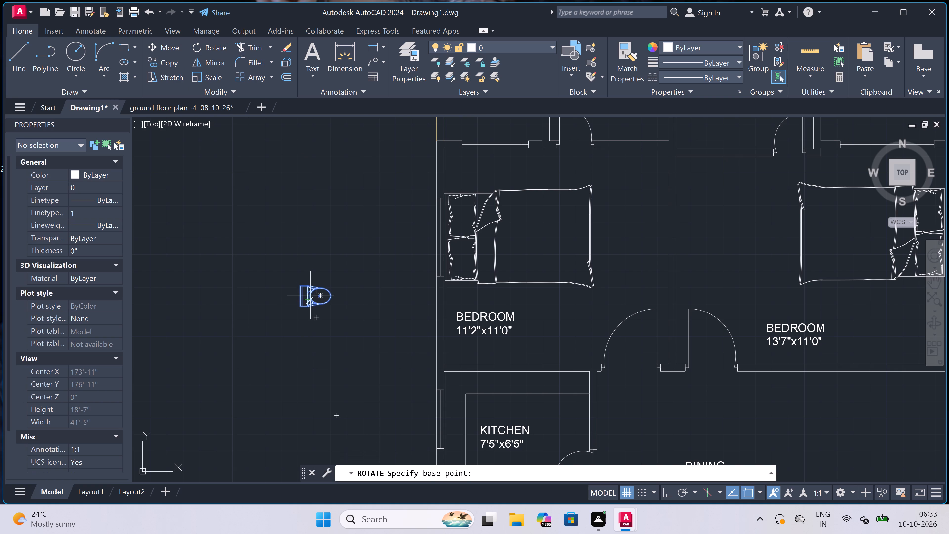
left_click(311, 295)
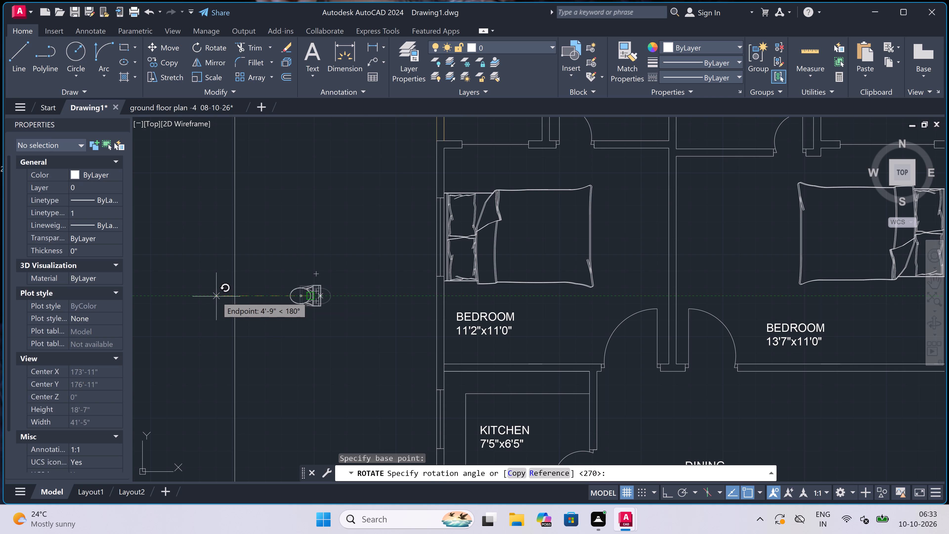
key("F8")
left_click(283, 302)
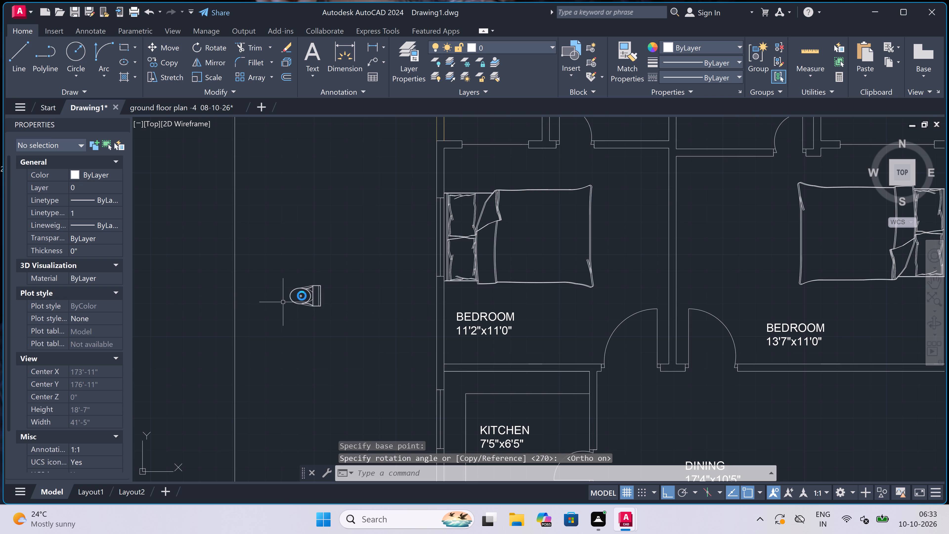
Copy the rotated WC by its tank's back midpoint to the east-wall window midpoint of the southeast apartment's 6'9"x4'0" toilet.
left_click(319, 293)
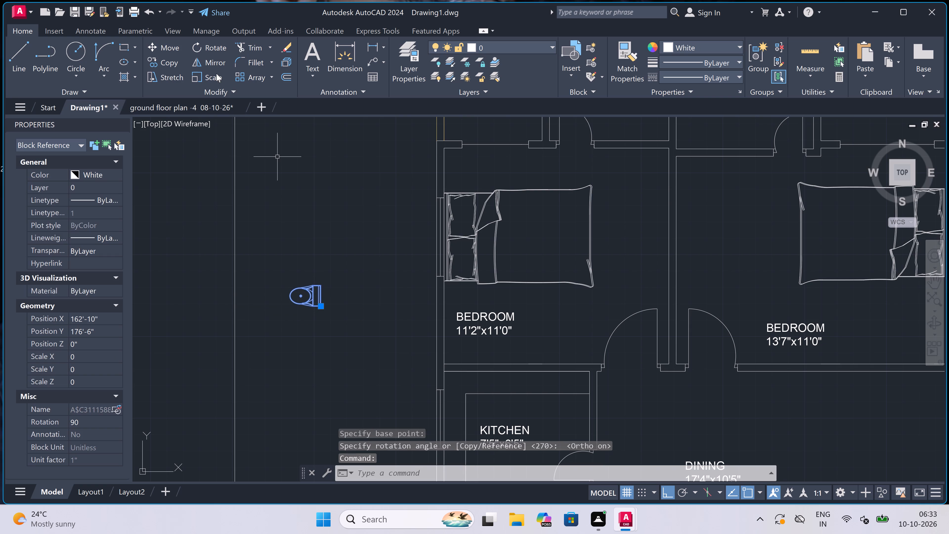
left_click(163, 59)
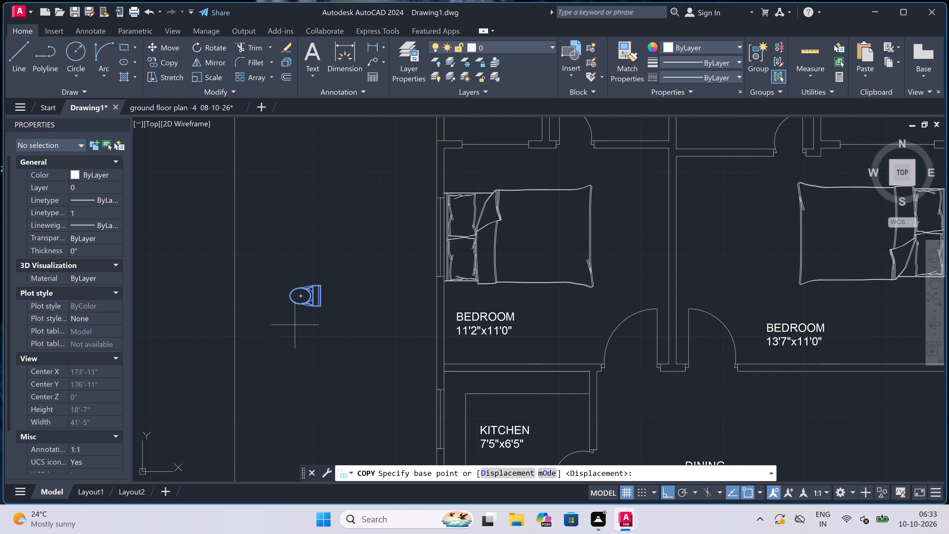
scroll(323, 303, "up", 2)
left_click(319, 285)
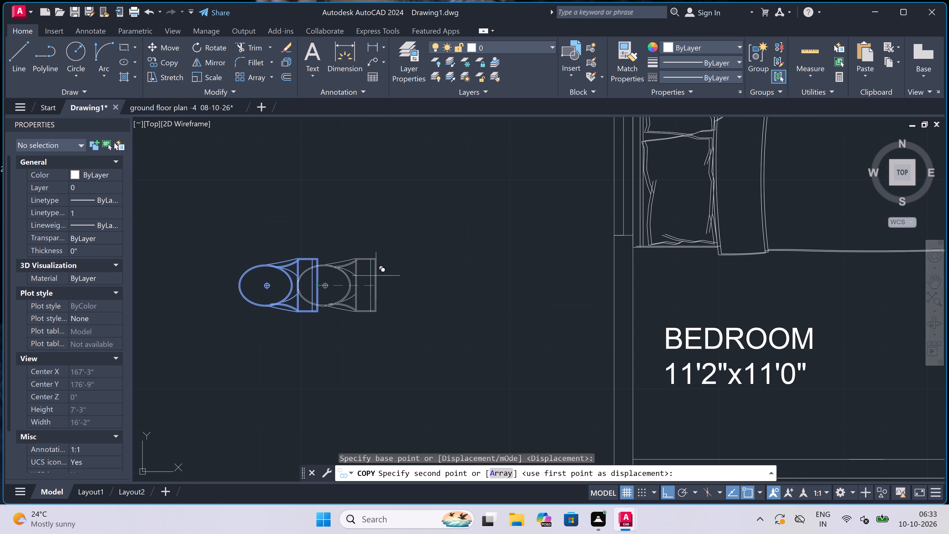
key("F8")
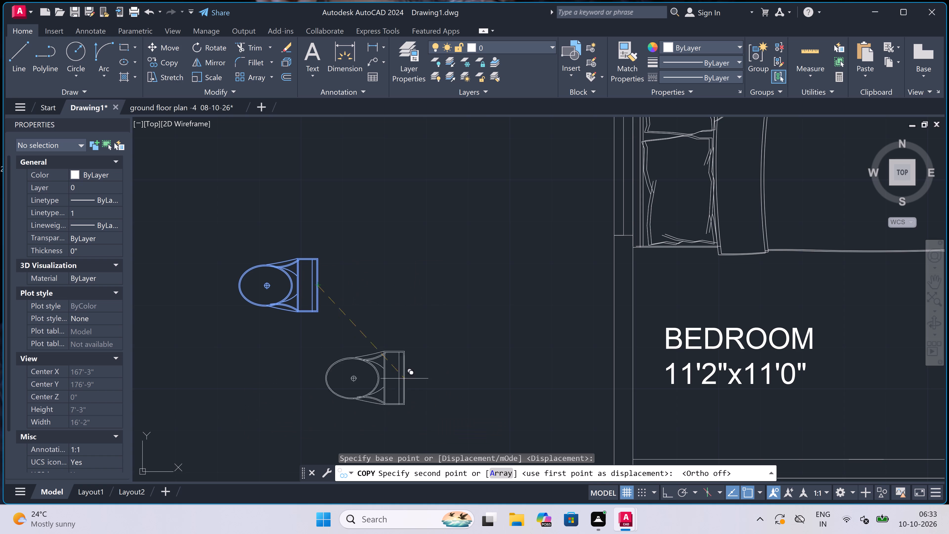
scroll(396, 344, "down", 7)
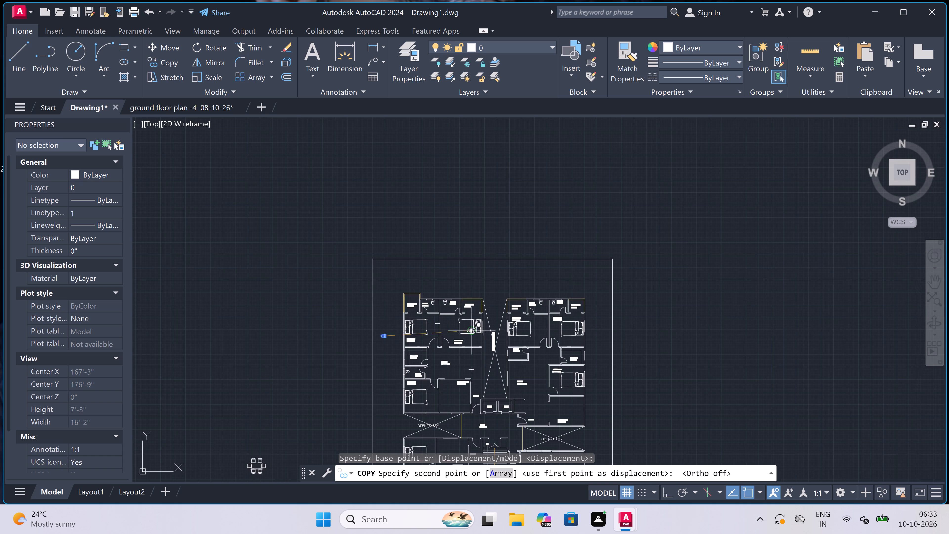
scroll(443, 344, "down", 2)
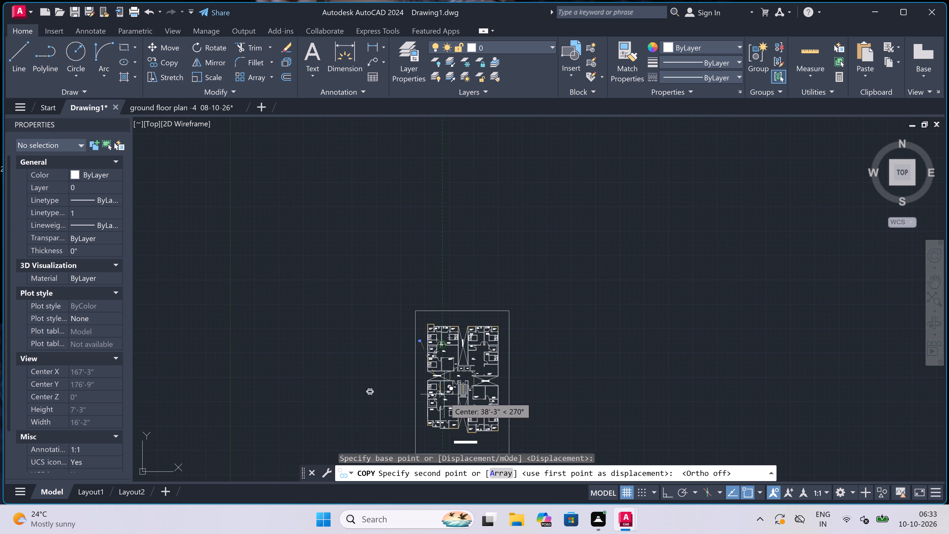
scroll(444, 404, "up", 4)
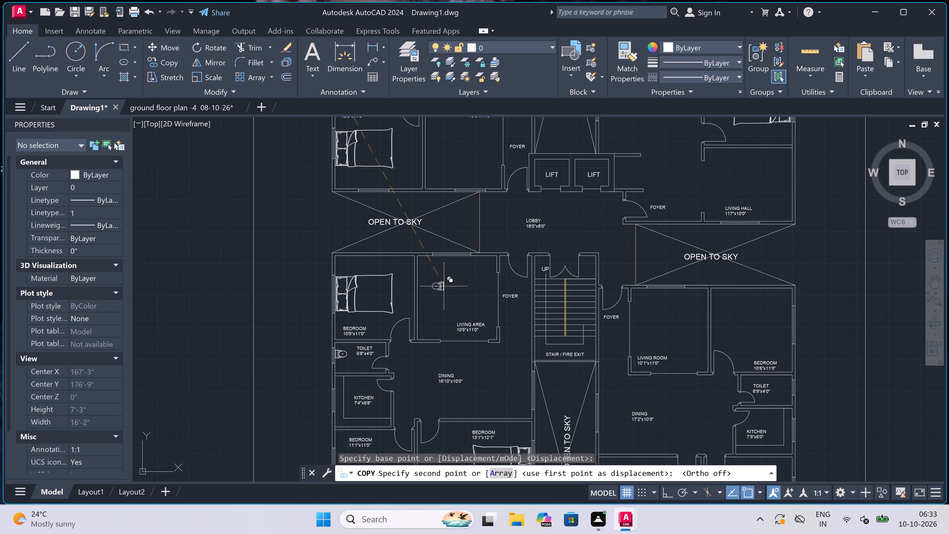
scroll(444, 283, "down", 3)
scroll(460, 343, "up", 3)
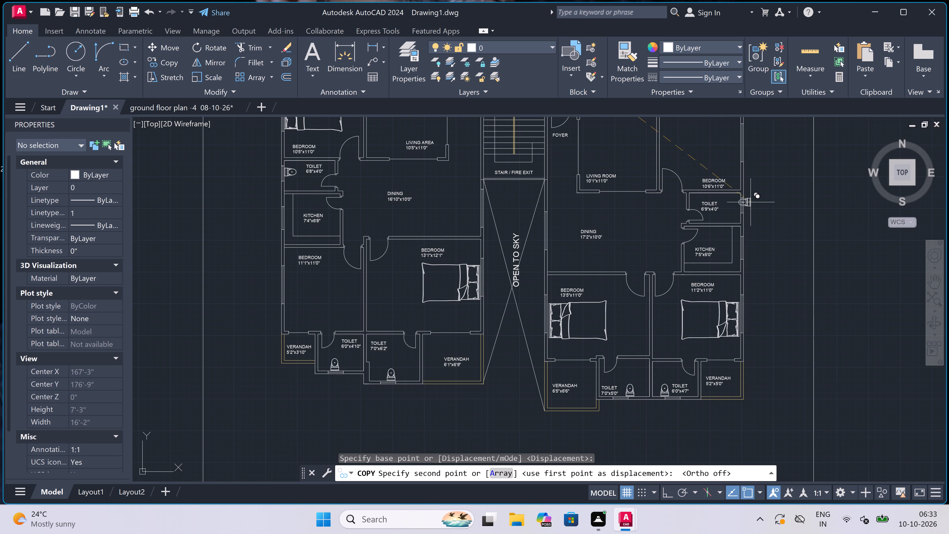
scroll(751, 202, "up", 4)
scroll(672, 218, "up", 3)
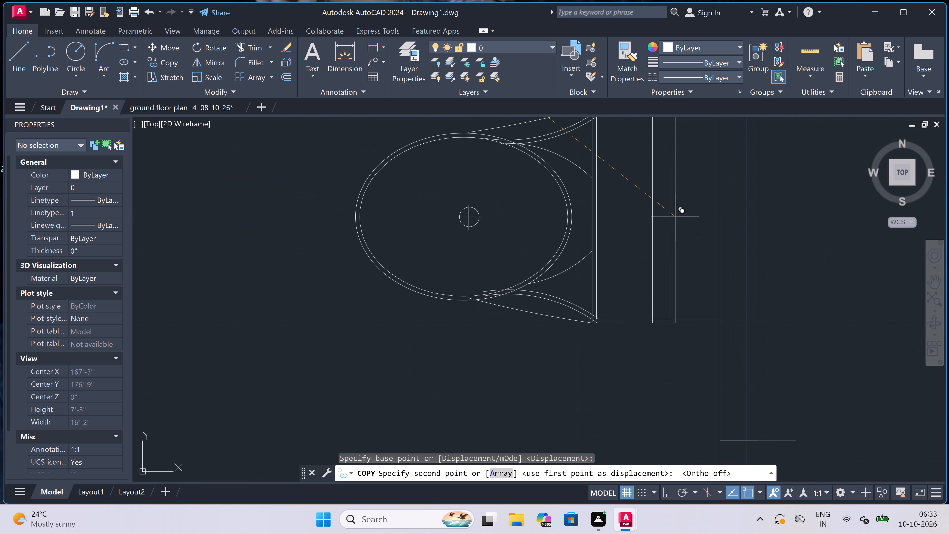
left_click(713, 219)
scroll(571, 232, "down", 5)
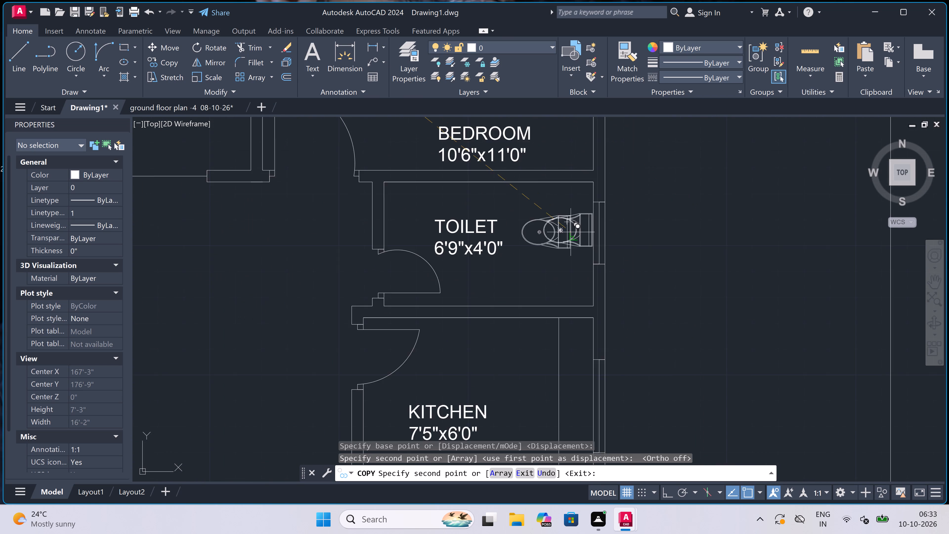
scroll(571, 232, "down", 3)
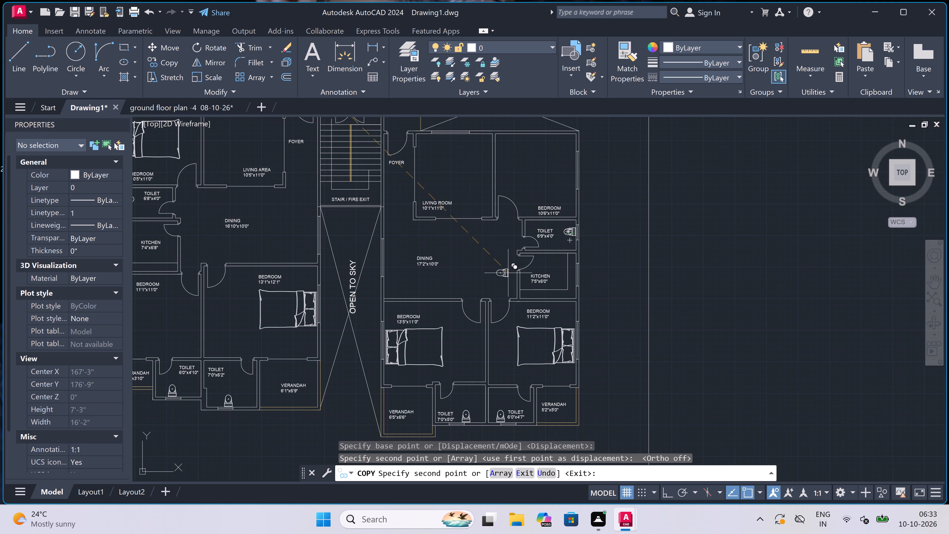
scroll(447, 309, "down", 3)
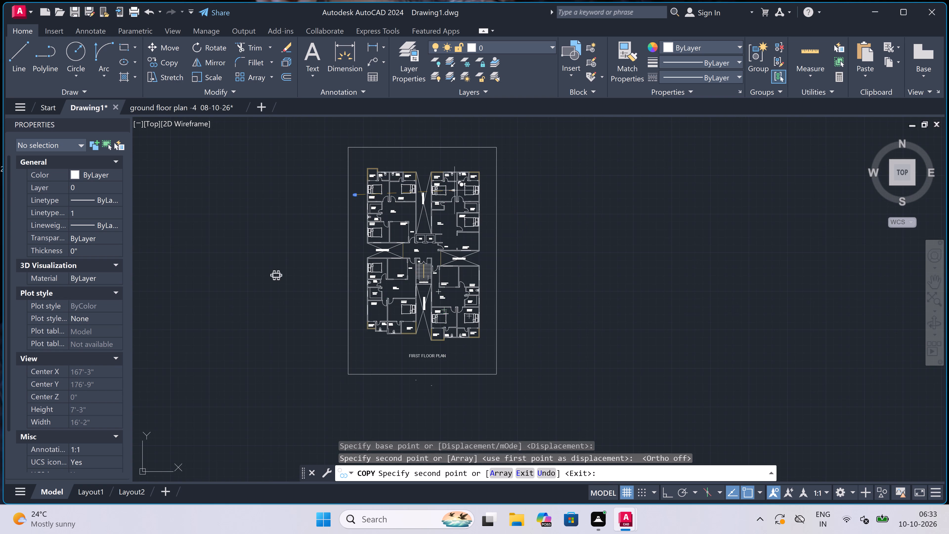
scroll(467, 196, "up", 3)
scroll(502, 232, "up", 1)
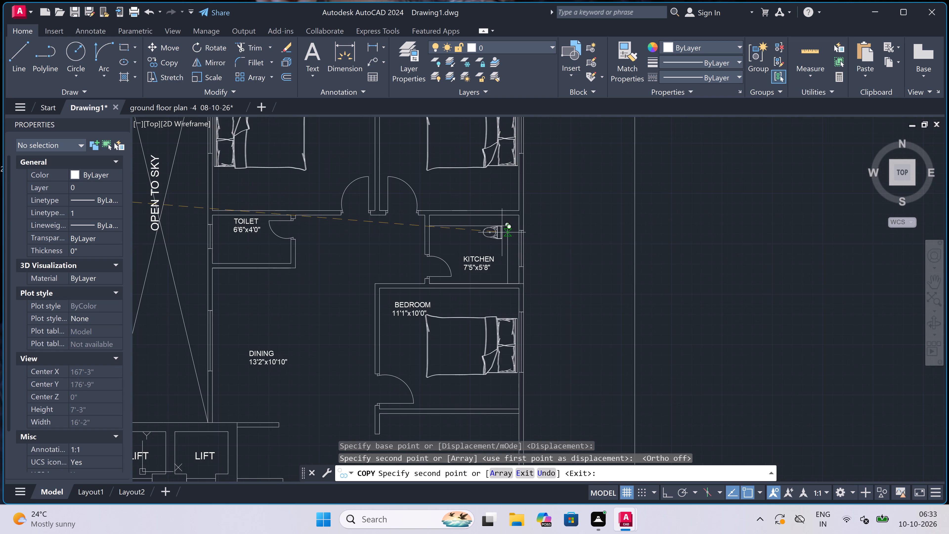
scroll(502, 234, "down", 3)
scroll(457, 292, "up", 1)
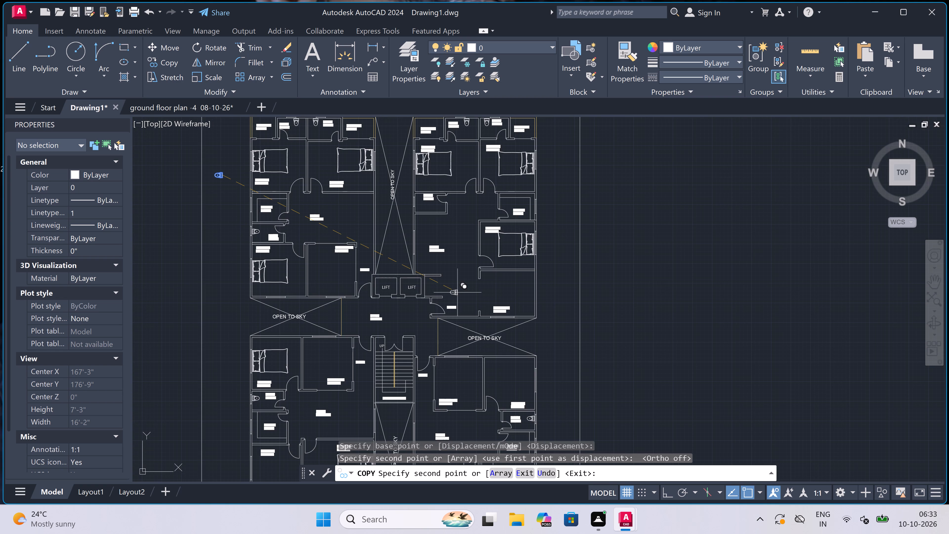
key("Escape")
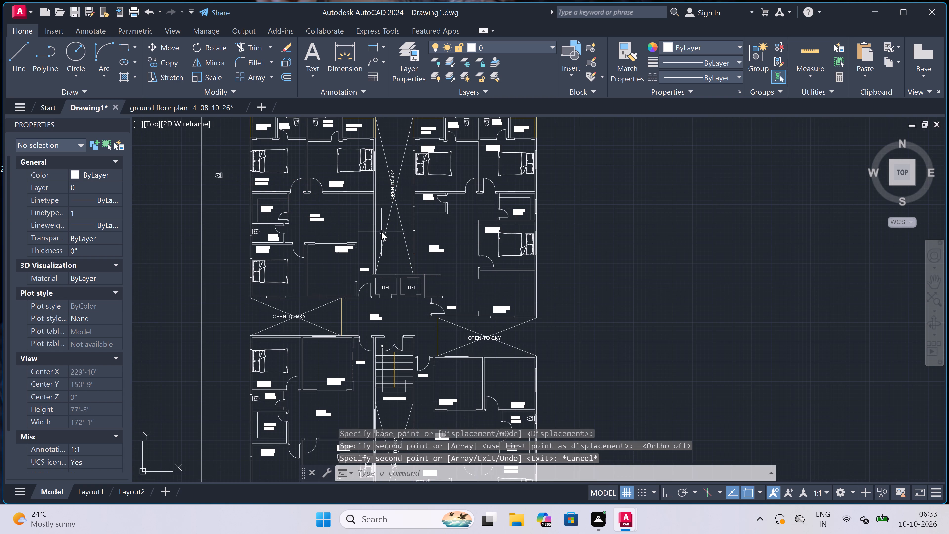
Copy the east-facing WC from the northwest apartment's 6'8"x4'0" toilet to the west wall of the northeast apartment's 6'6"x4'0" toilet.
scroll(381, 232, "down", 1)
scroll(420, 171, "up", 2)
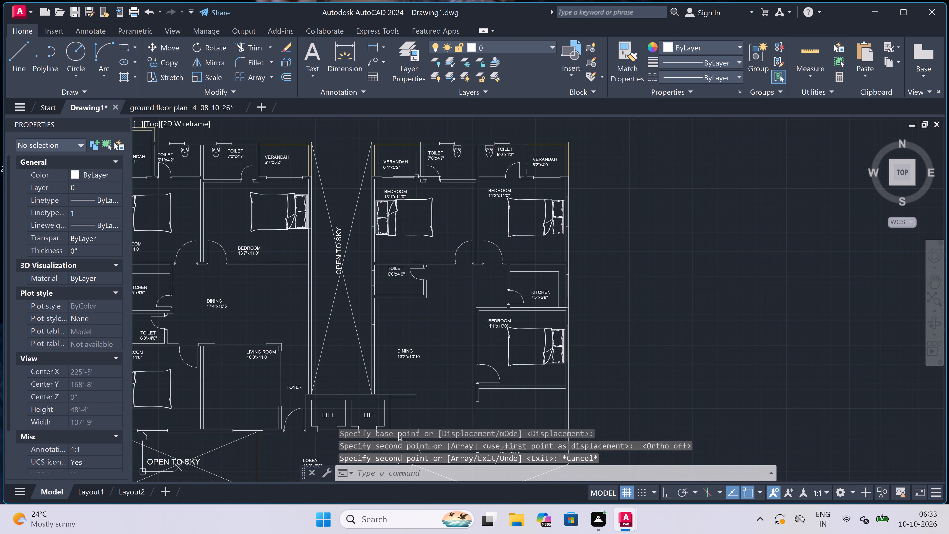
scroll(402, 243, "down", 1)
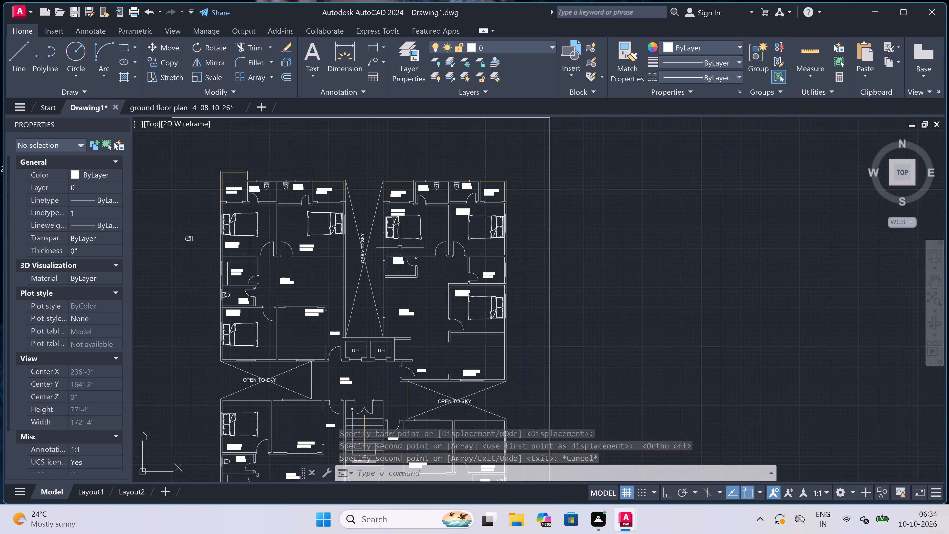
scroll(181, 298, "up", 1)
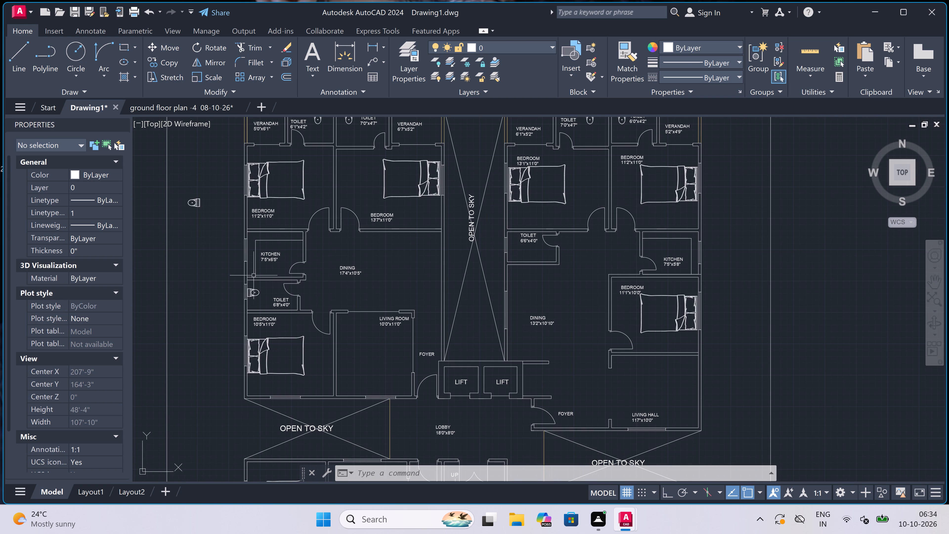
left_click(254, 291)
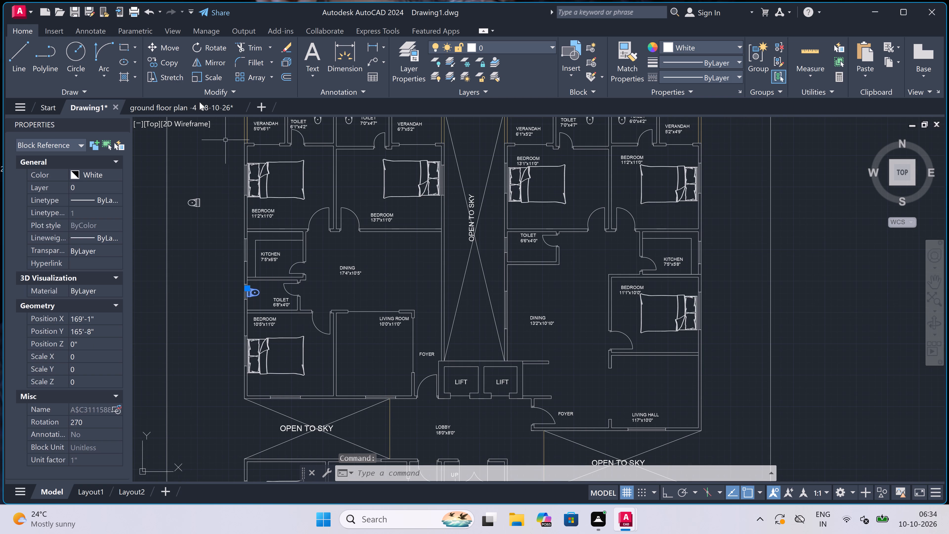
left_click(163, 61)
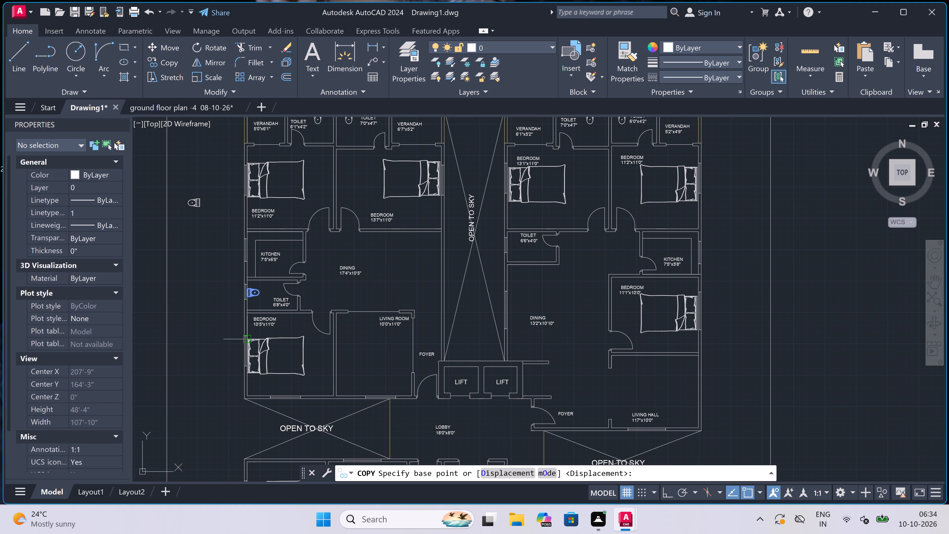
scroll(240, 295, "up", 2)
scroll(271, 289, "up", 2)
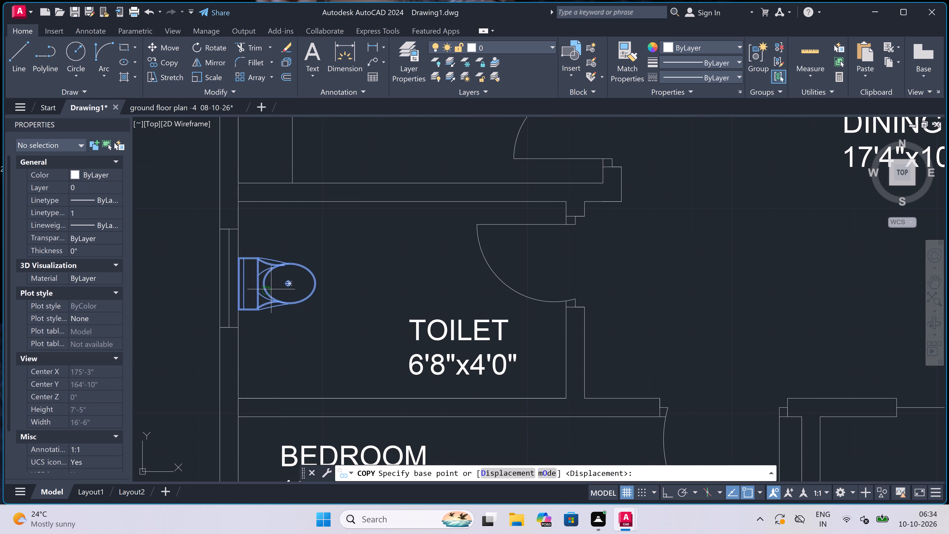
left_click(242, 276)
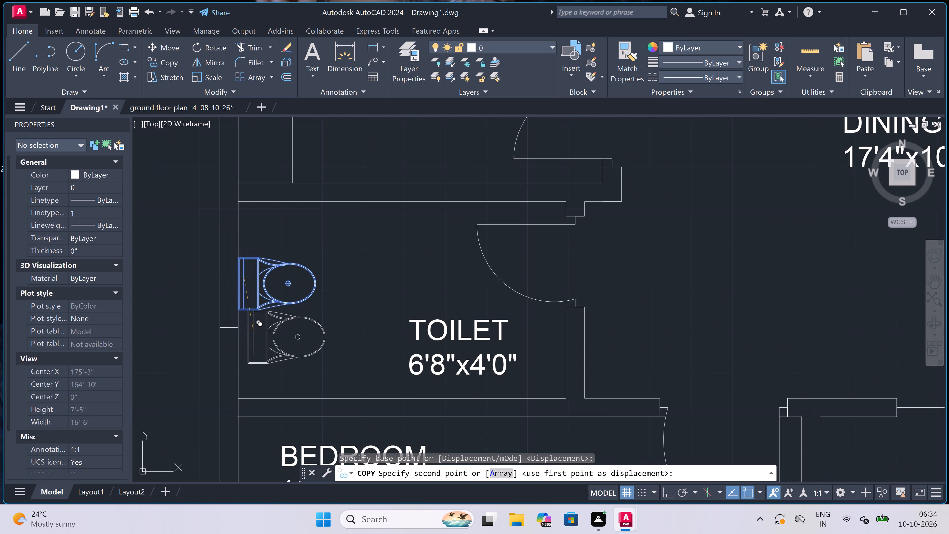
scroll(247, 348, "down", 5)
scroll(463, 274, "down", 3)
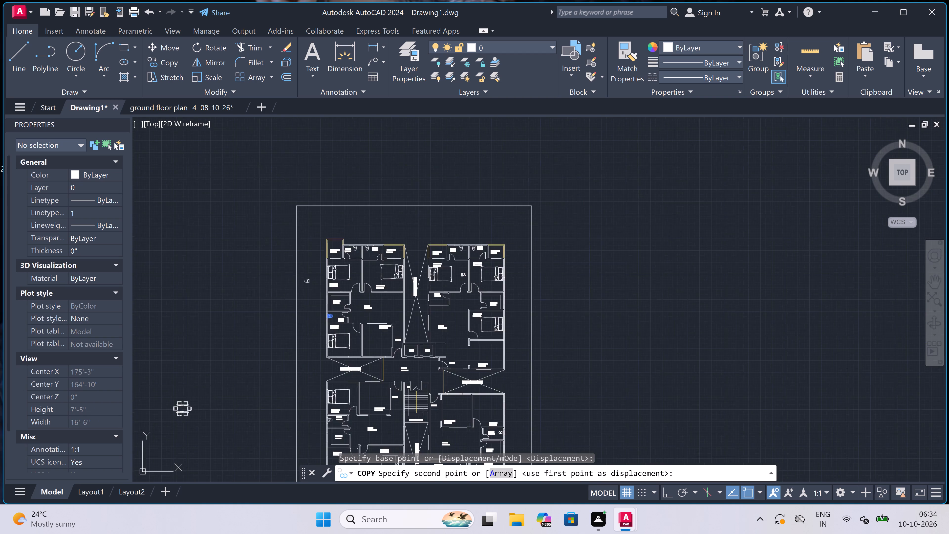
scroll(423, 295, "up", 3)
scroll(520, 262, "up", 2)
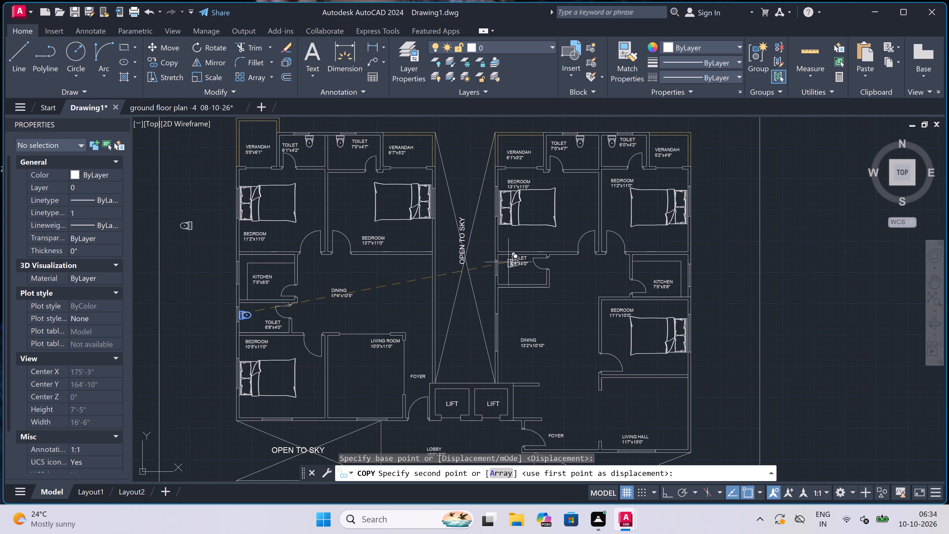
scroll(521, 262, "up", 1)
scroll(458, 289, "up", 2)
scroll(473, 274, "up", 2)
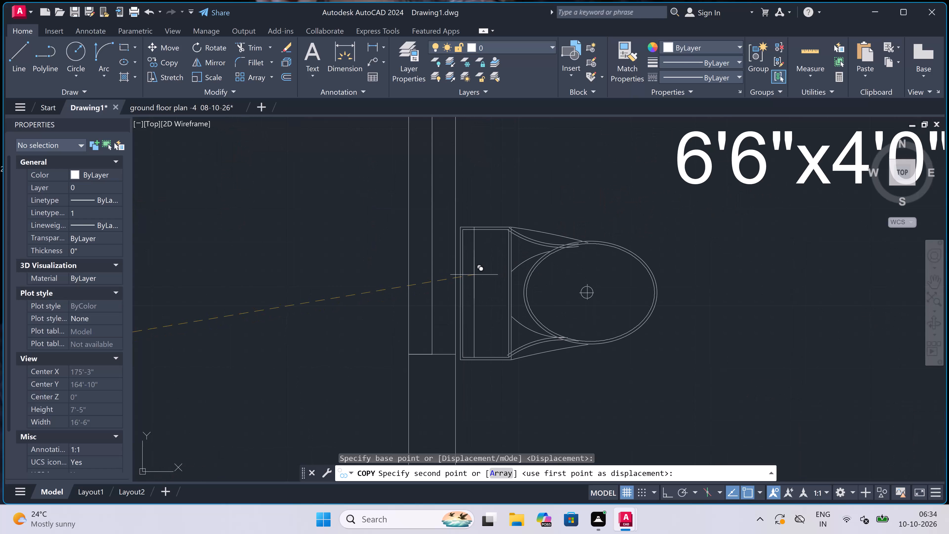
left_click(477, 279)
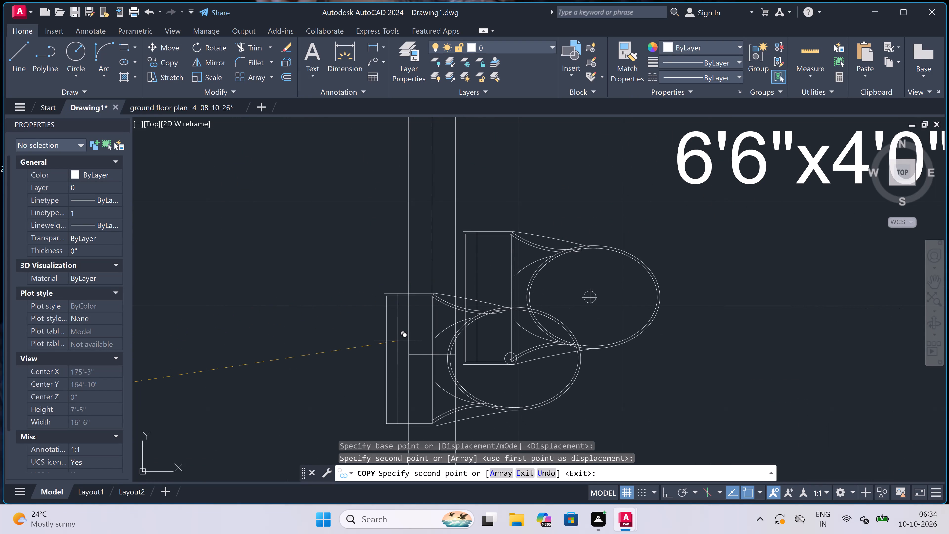
key("Escape")
Delete the spare WC lying west of the northwest apartment.
scroll(389, 300, "down", 11)
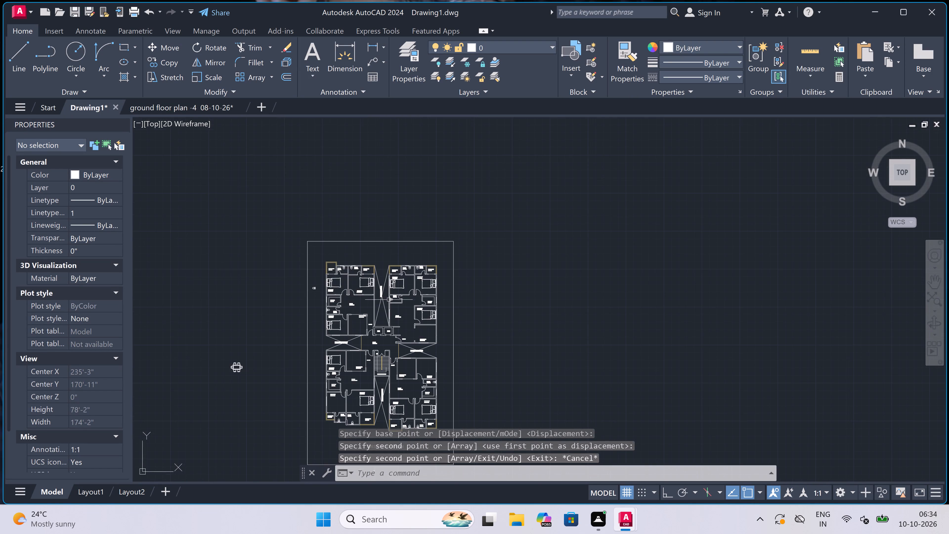
scroll(389, 300, "down", 1)
scroll(329, 292, "up", 3)
scroll(408, 284, "up", 2)
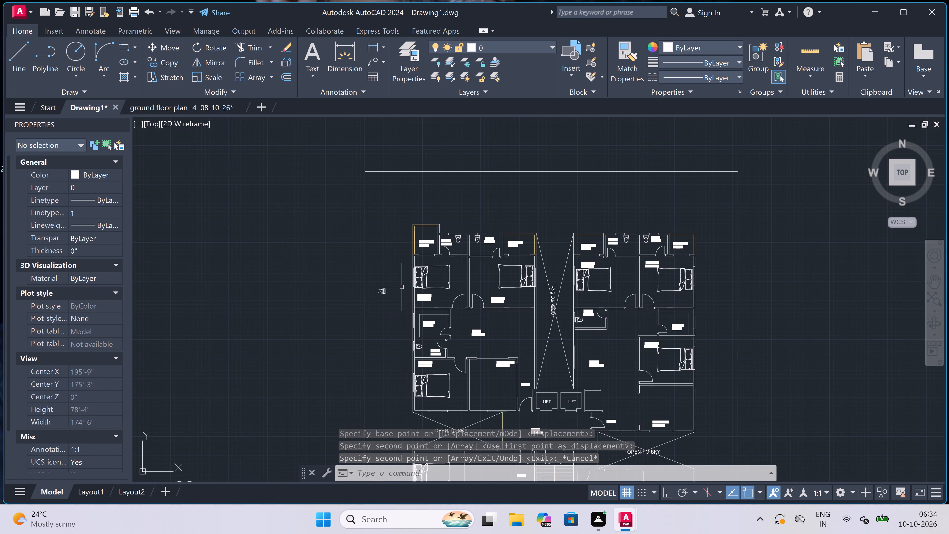
left_click(390, 270)
left_click(312, 333)
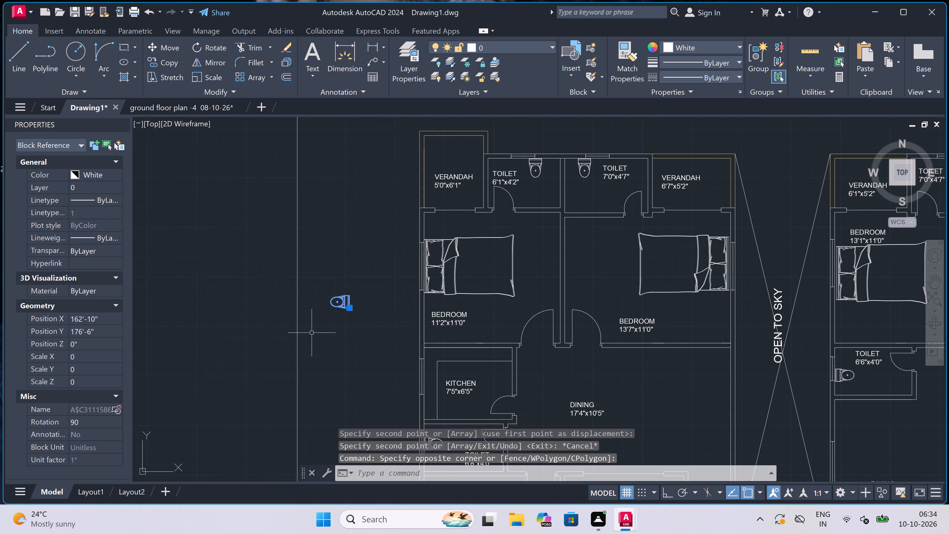
key("Delete")
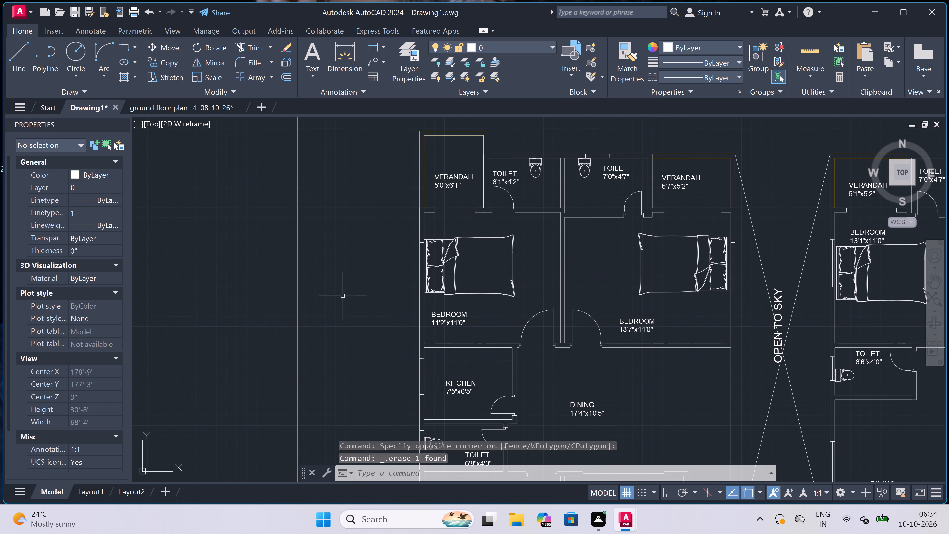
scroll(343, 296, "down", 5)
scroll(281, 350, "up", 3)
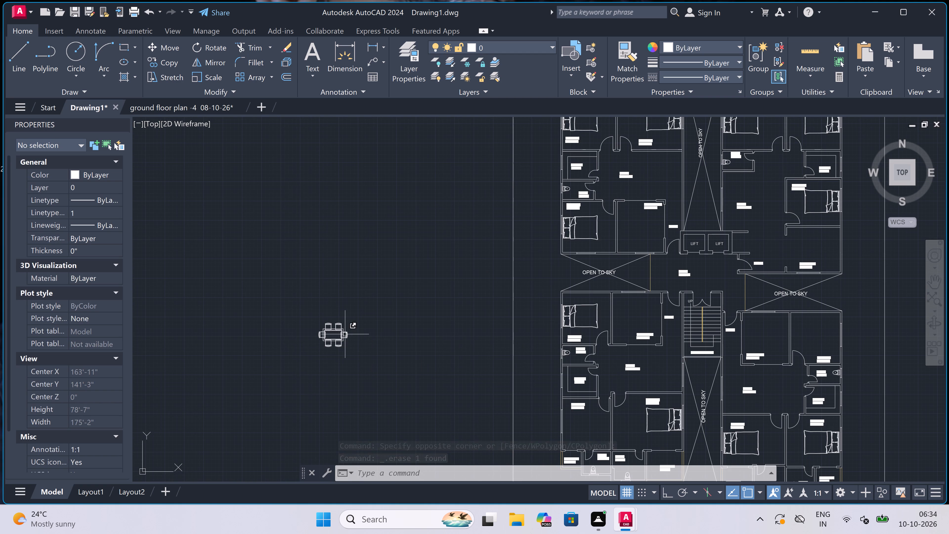
Copy the spare dining set west of the plan by its table into the northwest apartment's 17'4"x10'5" dining area, east of the label.
scroll(661, 156, "up", 2)
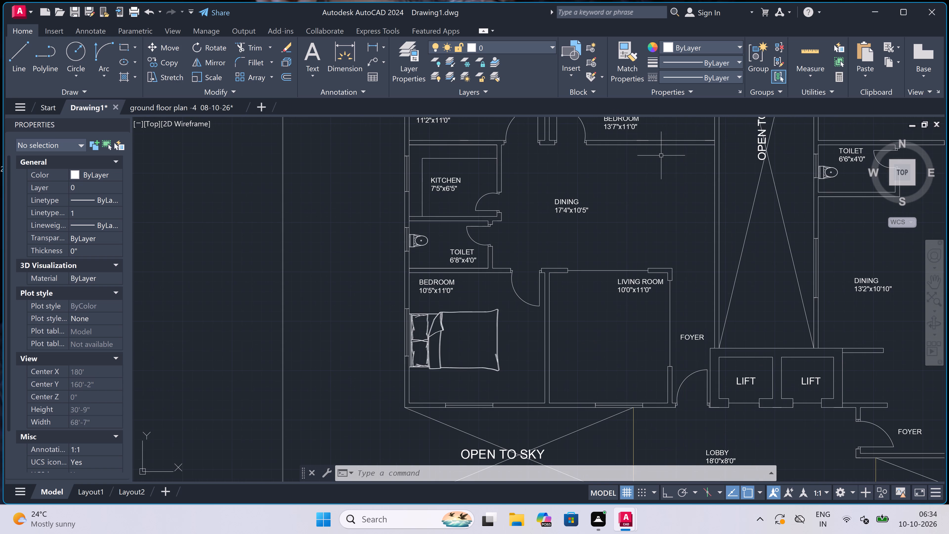
scroll(661, 156, "down", 2)
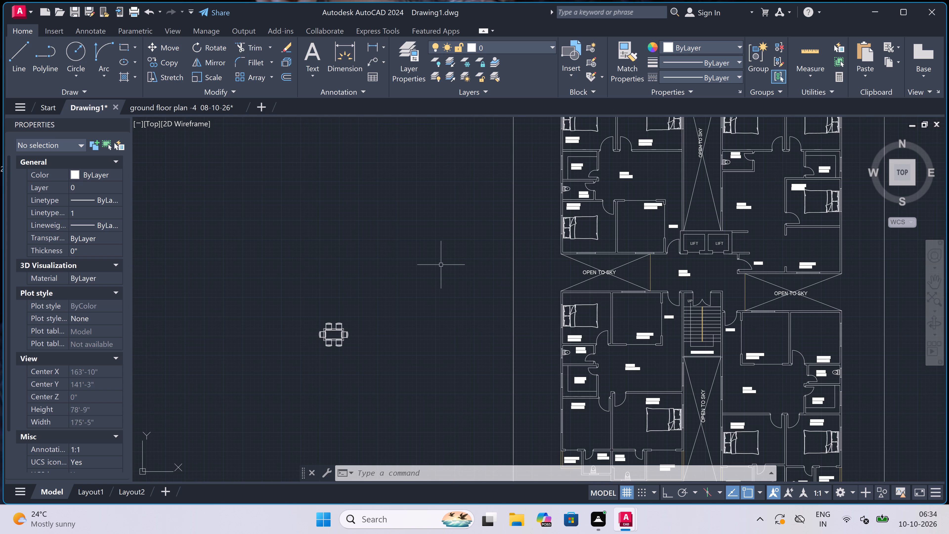
left_click(421, 279)
left_click(173, 415)
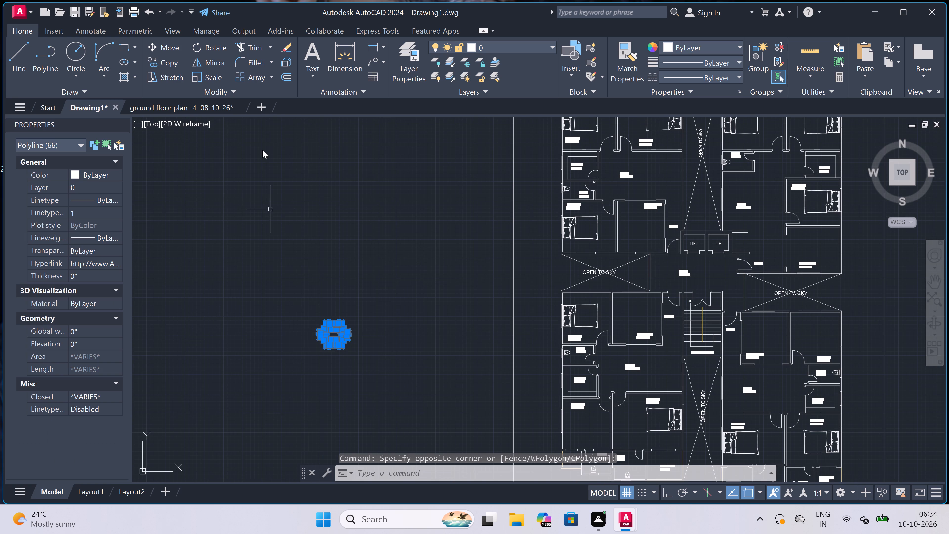
left_click(166, 61)
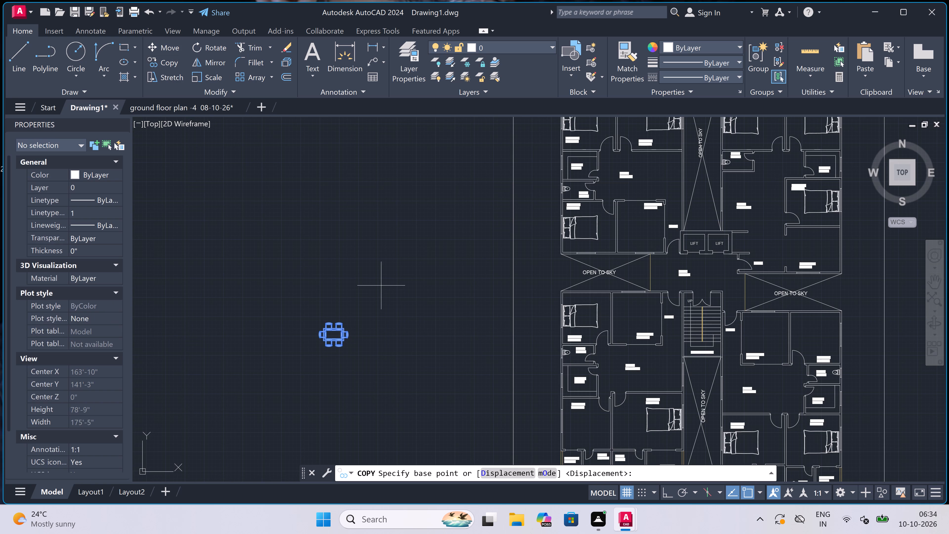
left_click(335, 335)
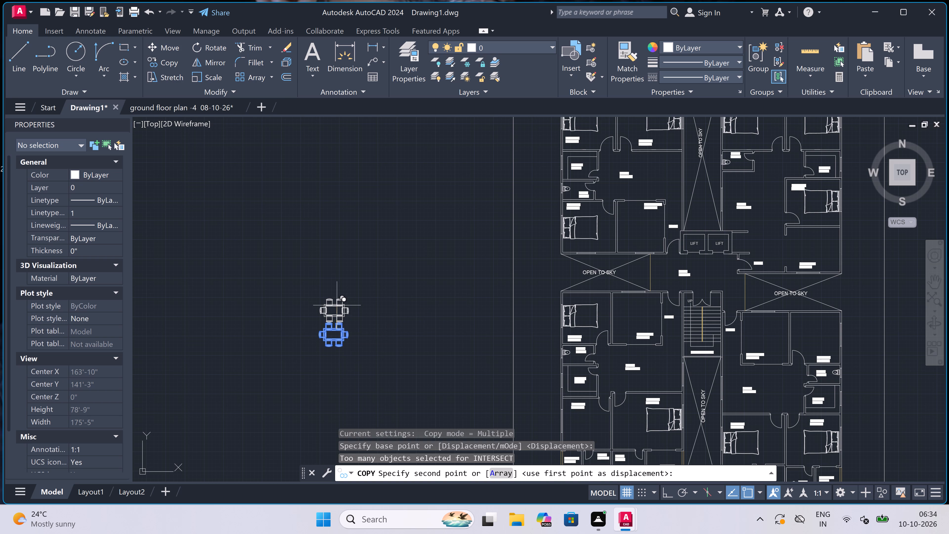
scroll(336, 305, "down", 2)
scroll(500, 223, "up", 3)
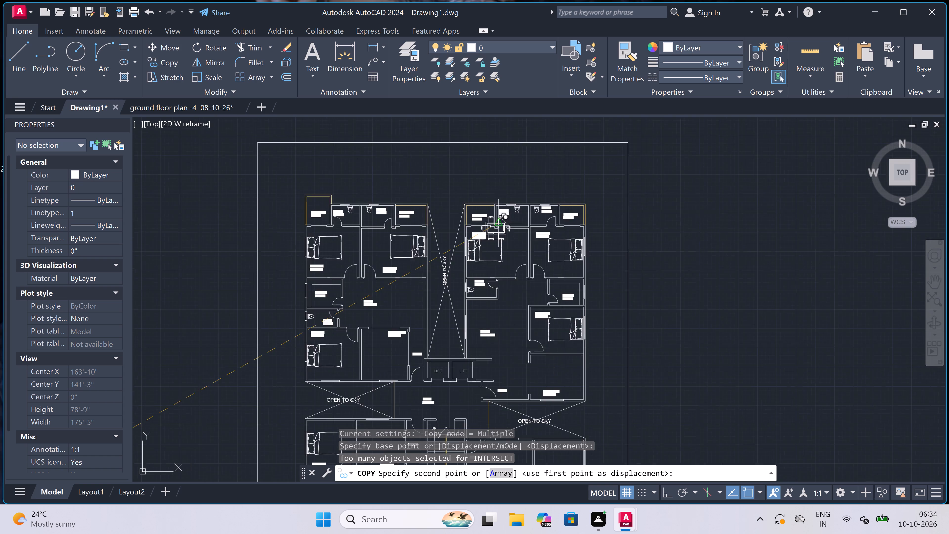
scroll(341, 345, "up", 2)
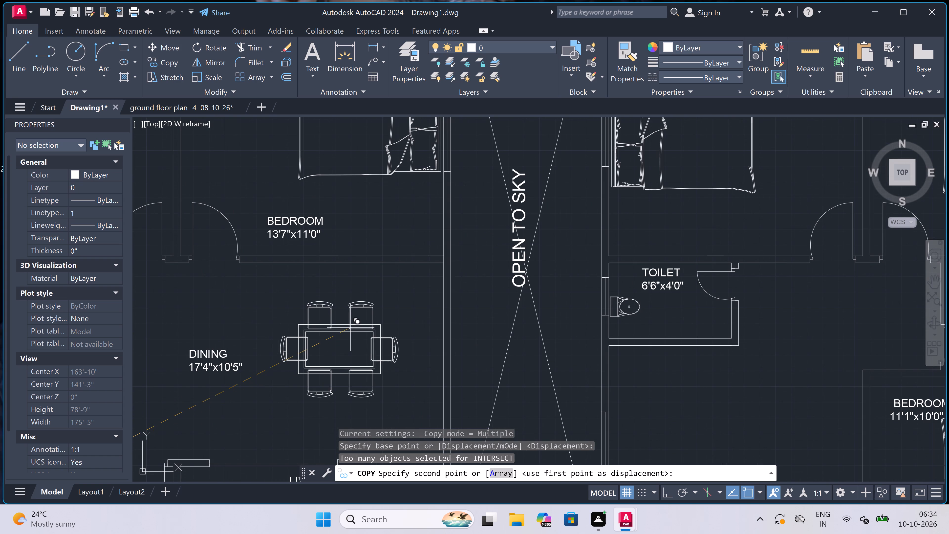
left_click(350, 328)
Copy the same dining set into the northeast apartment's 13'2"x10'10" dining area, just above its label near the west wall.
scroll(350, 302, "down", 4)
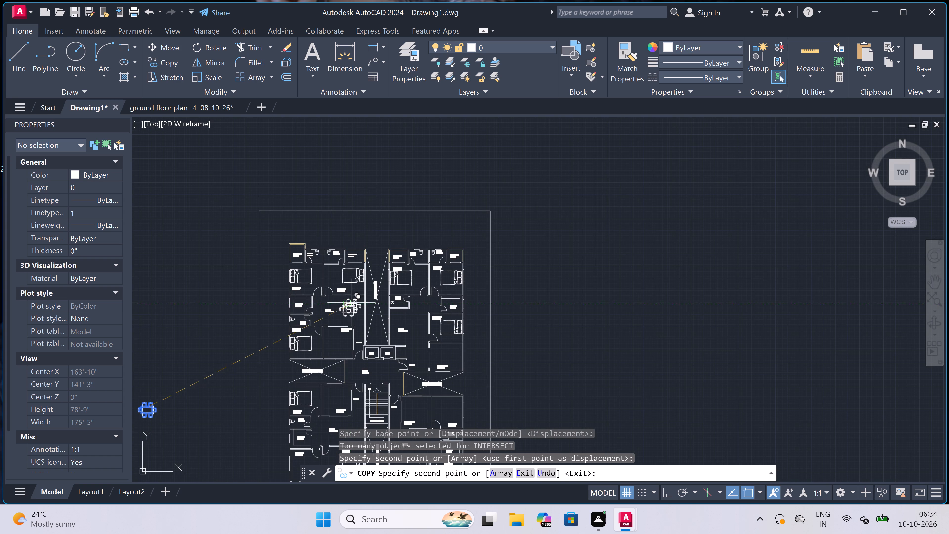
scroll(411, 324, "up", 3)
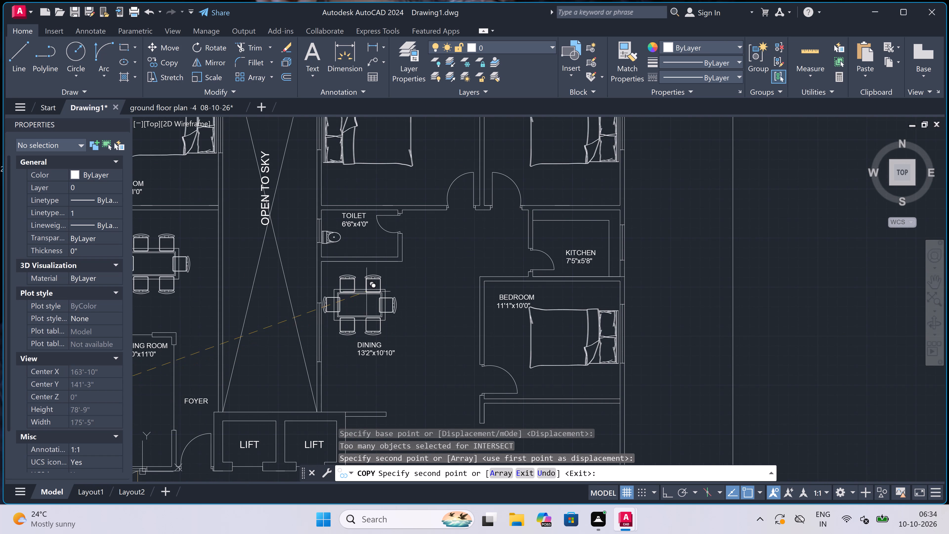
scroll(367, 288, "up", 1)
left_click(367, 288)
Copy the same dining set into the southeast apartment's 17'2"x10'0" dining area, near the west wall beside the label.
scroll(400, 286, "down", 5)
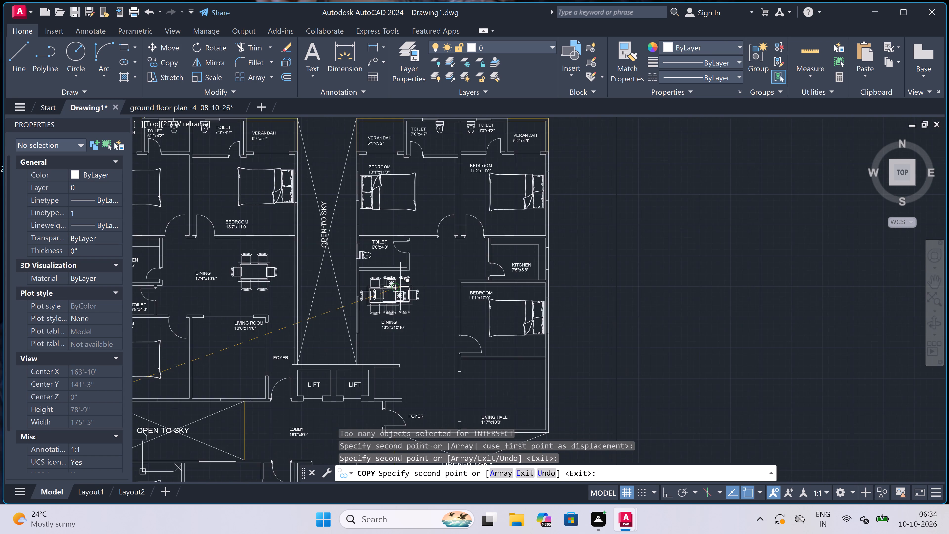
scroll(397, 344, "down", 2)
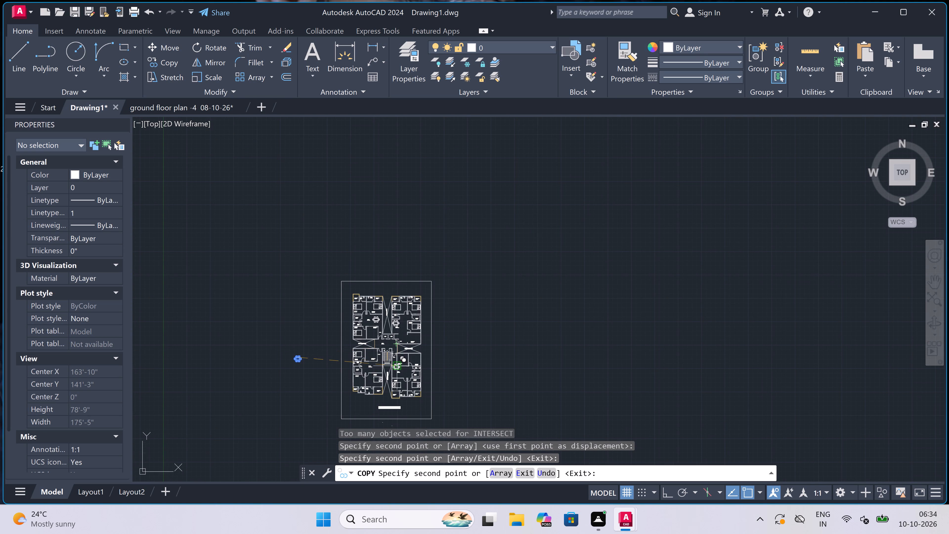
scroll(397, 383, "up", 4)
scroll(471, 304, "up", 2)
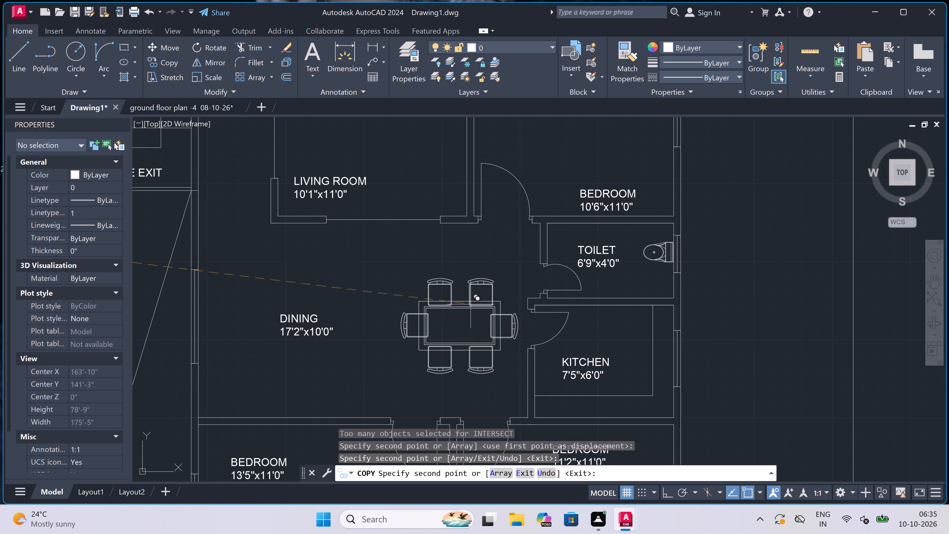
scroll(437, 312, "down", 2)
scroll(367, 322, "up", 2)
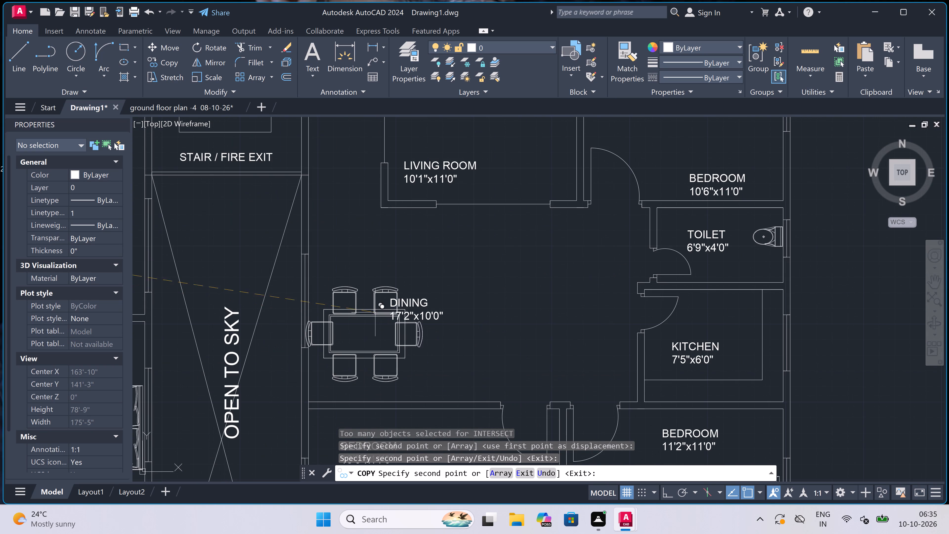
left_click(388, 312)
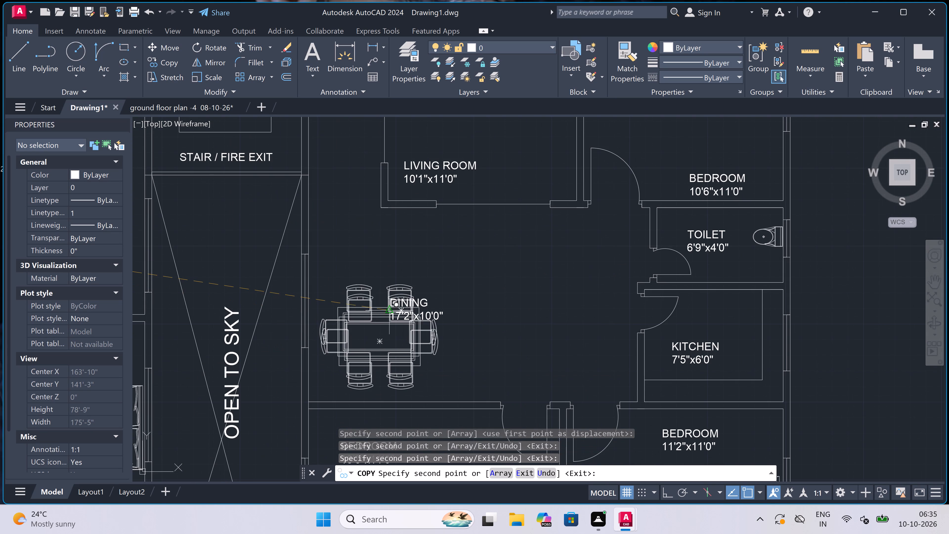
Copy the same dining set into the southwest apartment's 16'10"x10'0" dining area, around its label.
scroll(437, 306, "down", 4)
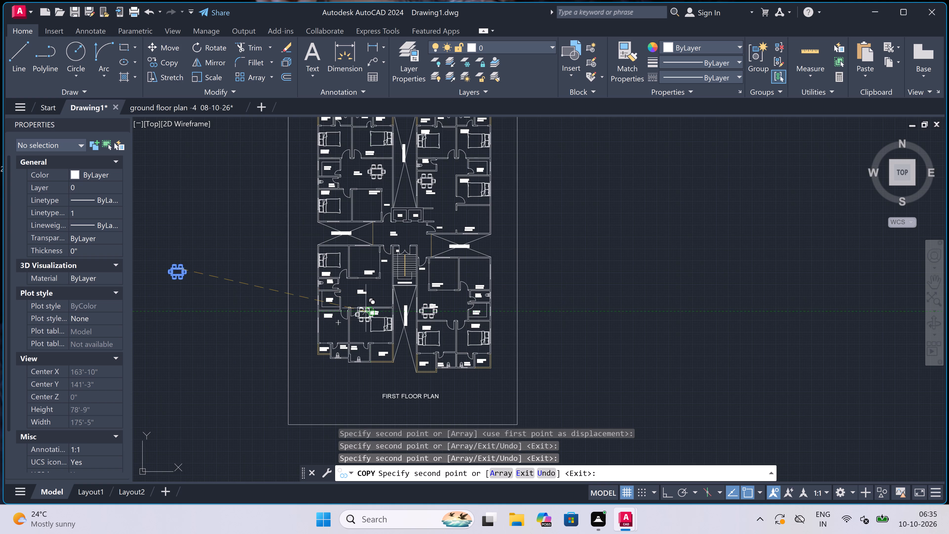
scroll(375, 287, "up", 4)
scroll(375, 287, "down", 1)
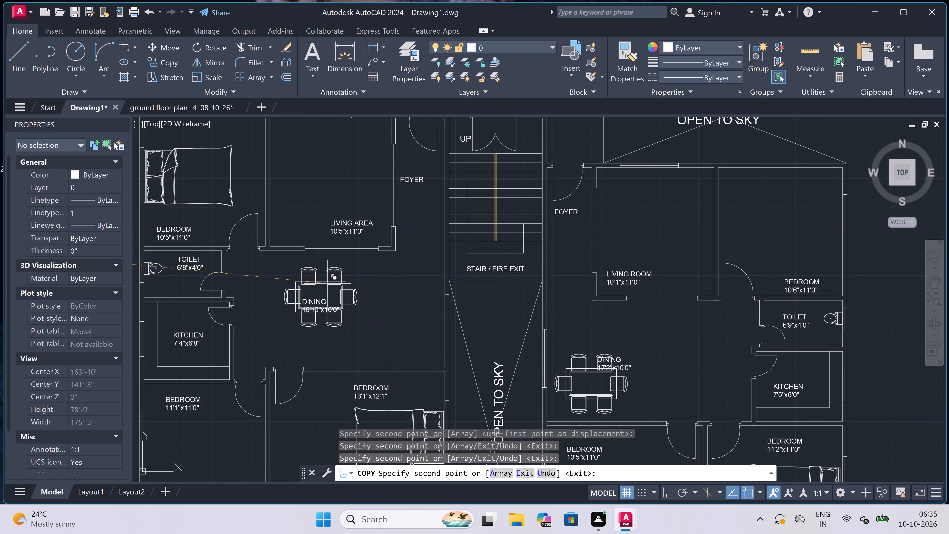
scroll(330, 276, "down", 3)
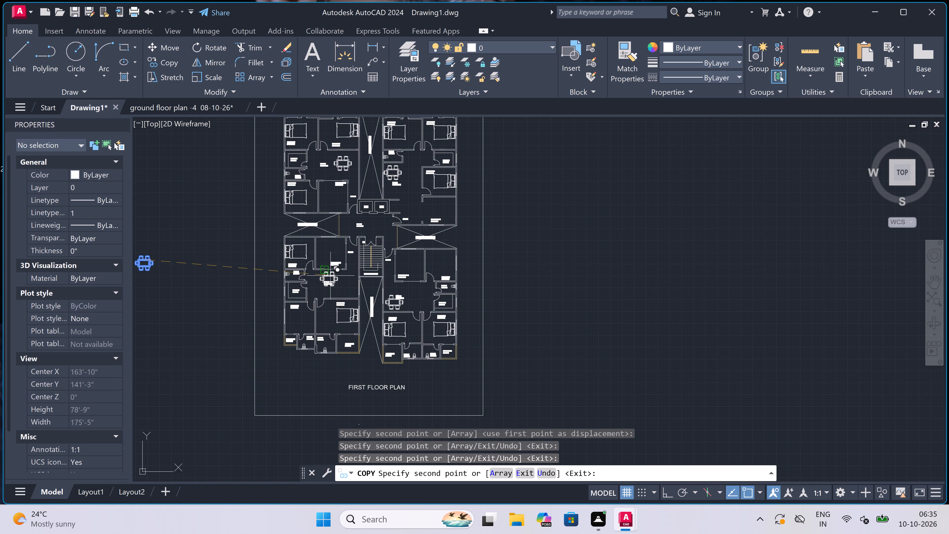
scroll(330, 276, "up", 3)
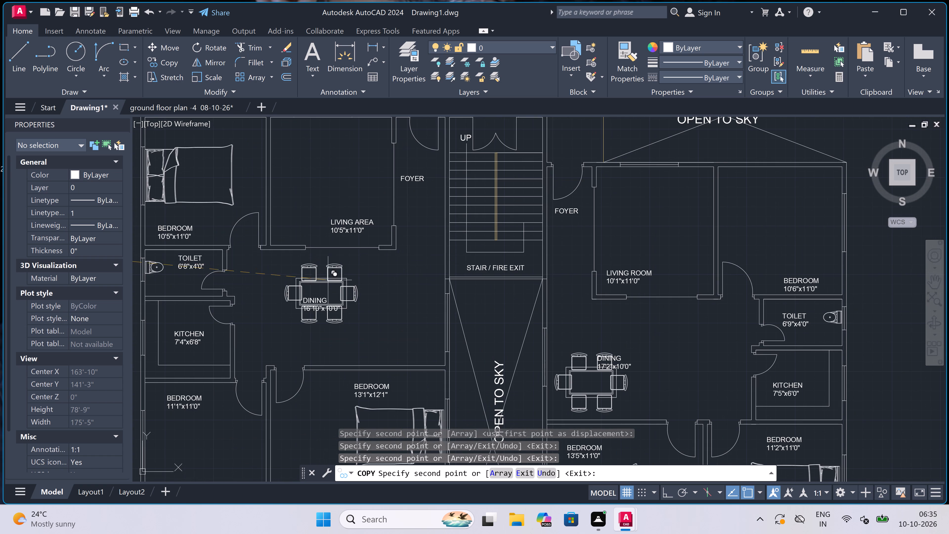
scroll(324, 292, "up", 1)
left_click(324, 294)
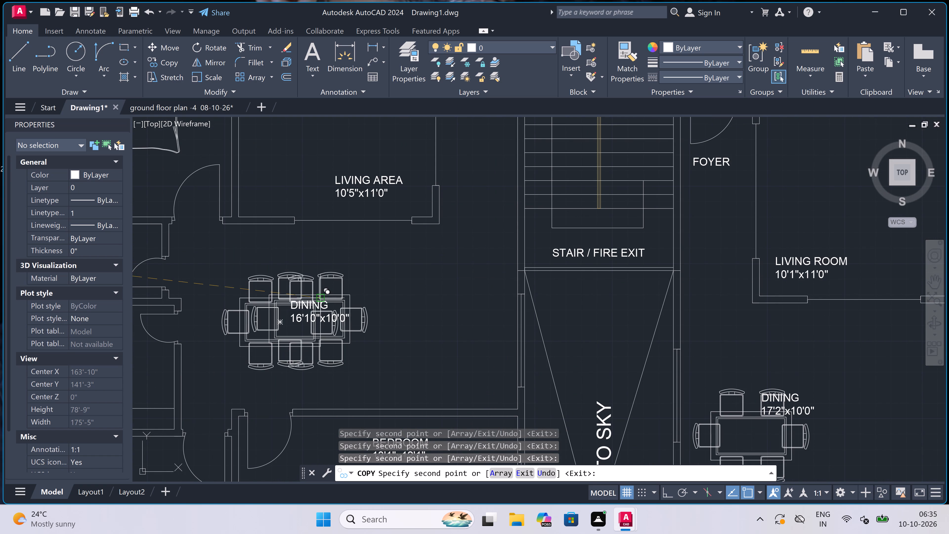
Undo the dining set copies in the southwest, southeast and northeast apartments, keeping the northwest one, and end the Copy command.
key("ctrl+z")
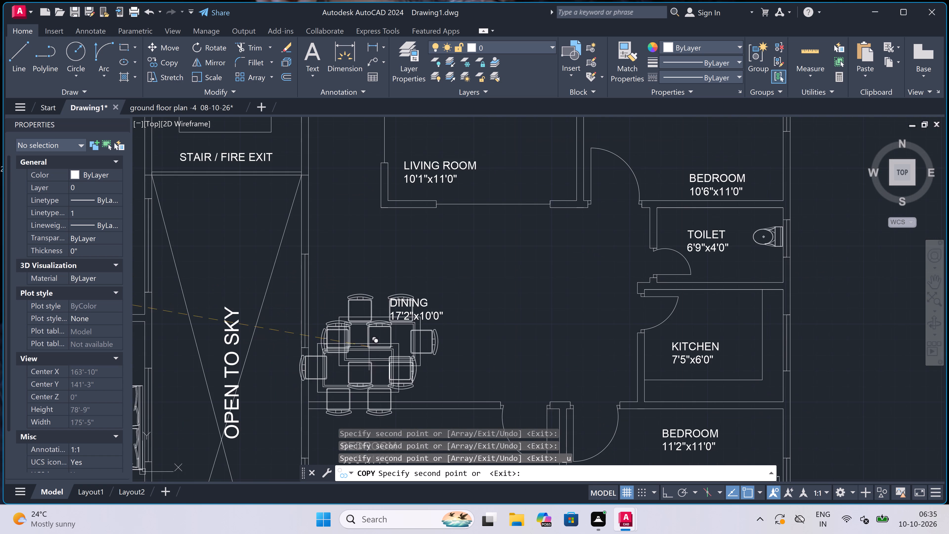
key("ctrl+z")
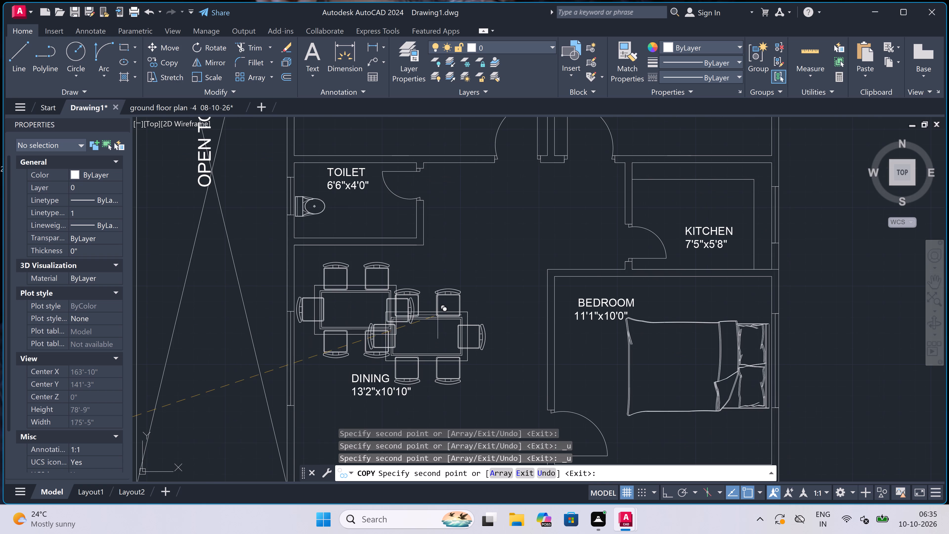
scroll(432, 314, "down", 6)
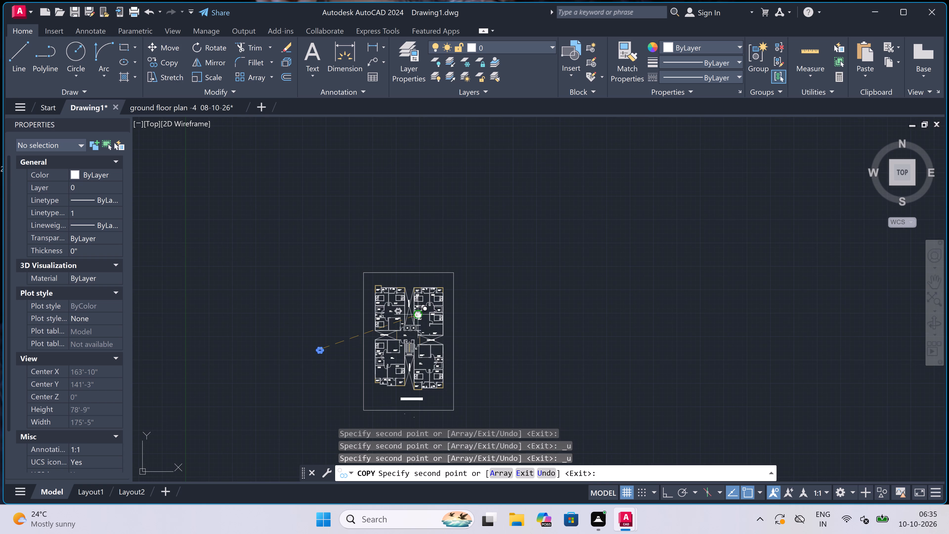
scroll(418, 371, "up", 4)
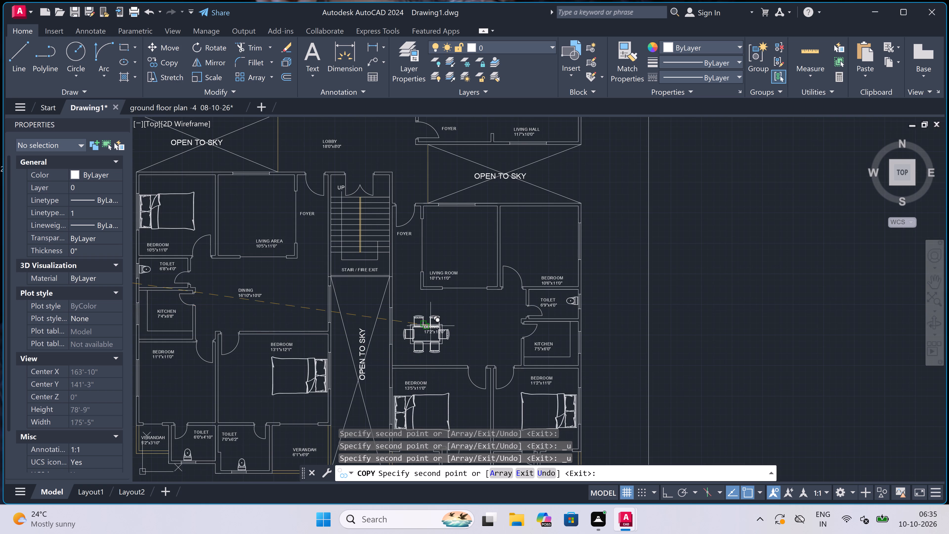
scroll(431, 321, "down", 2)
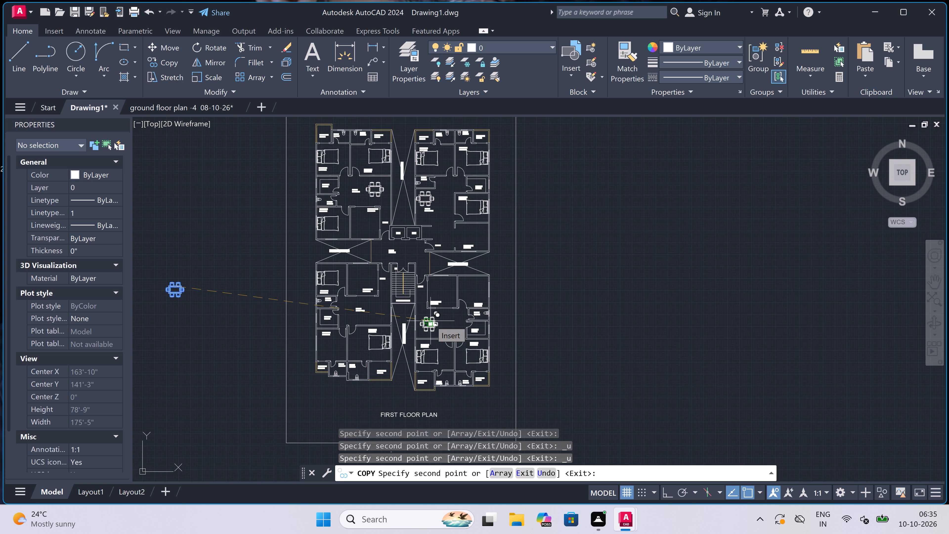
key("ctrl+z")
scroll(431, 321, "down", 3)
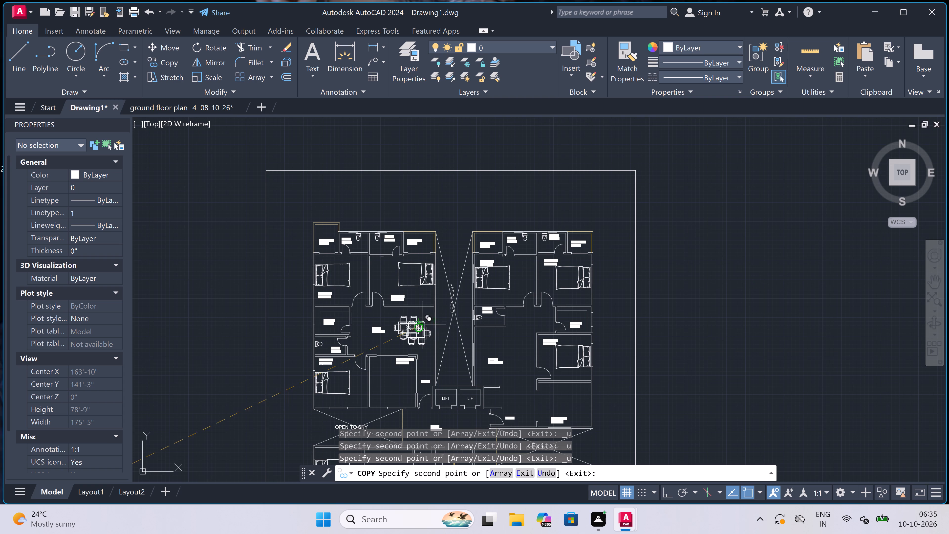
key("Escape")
Scale the northwest apartment's dining set down about its table centre to roughly 70% of its size.
scroll(425, 348, "up", 3)
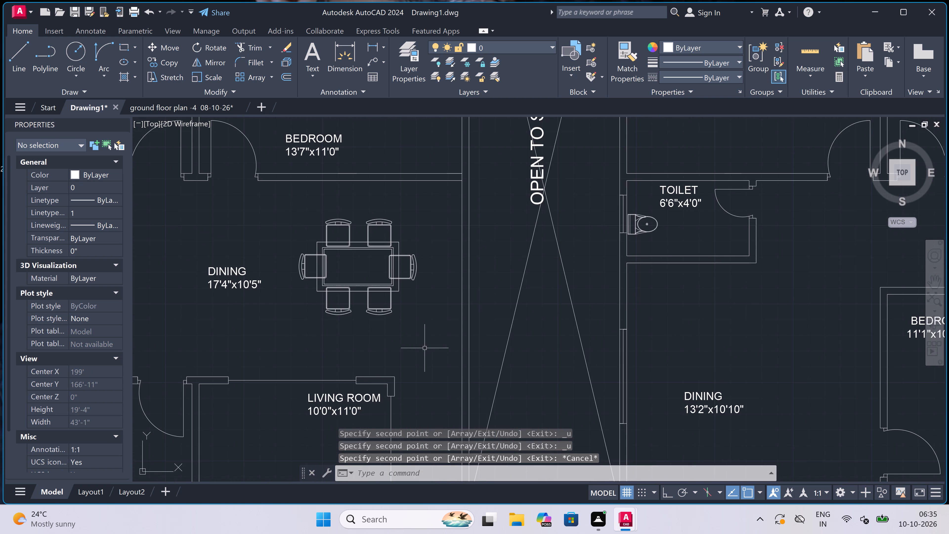
double_click(424, 207)
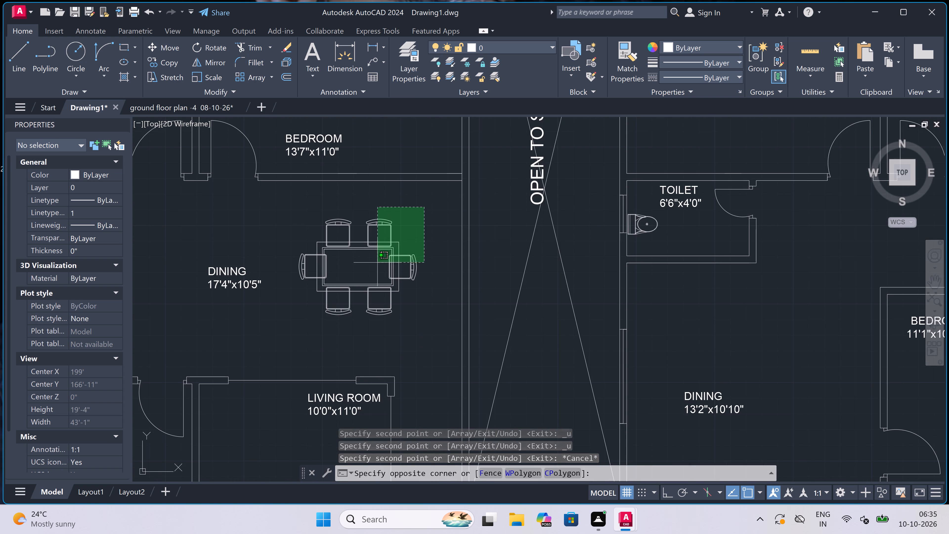
left_click(290, 334)
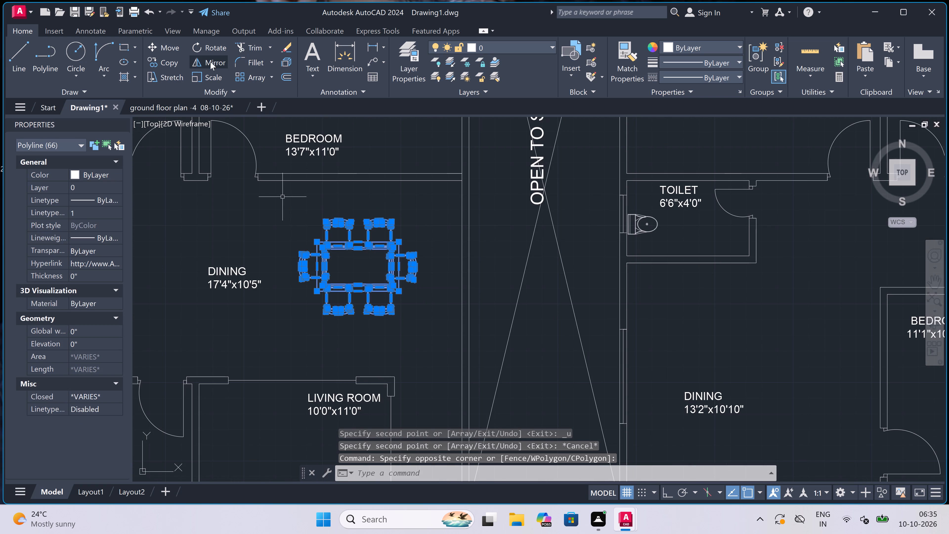
left_click(203, 73)
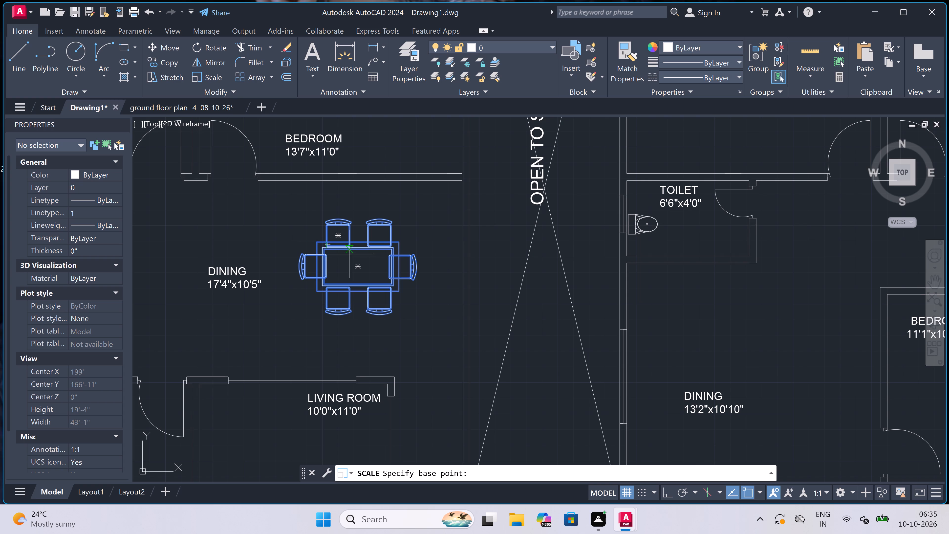
left_click(358, 270)
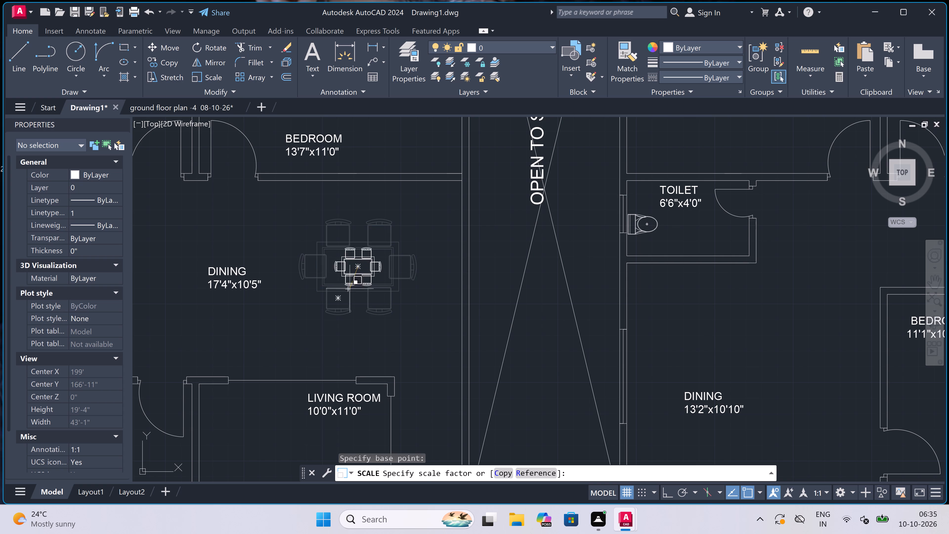
left_click(348, 305)
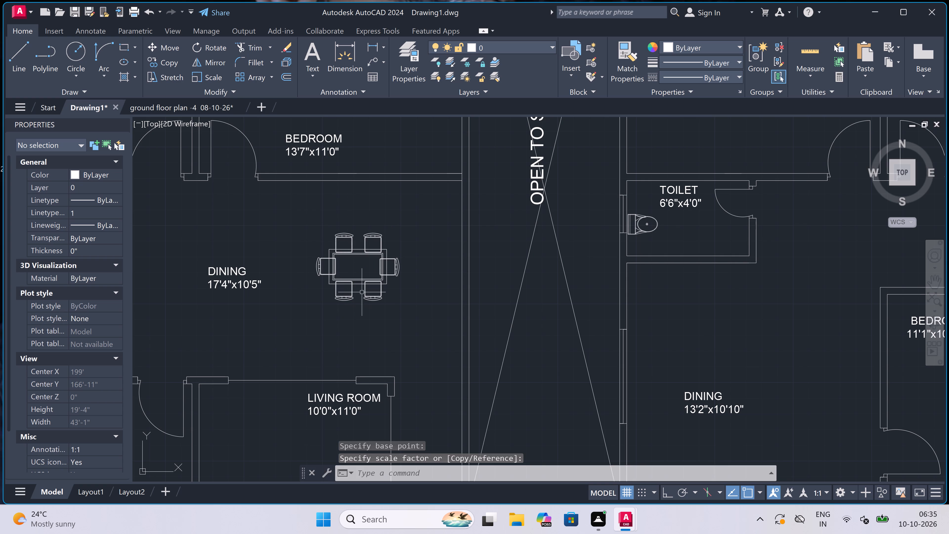
Copy the northwest apartment's scaled dining set into the northeast apartment's 13'2"x10'10" dining area, above the label.
left_click(418, 200)
left_click(316, 299)
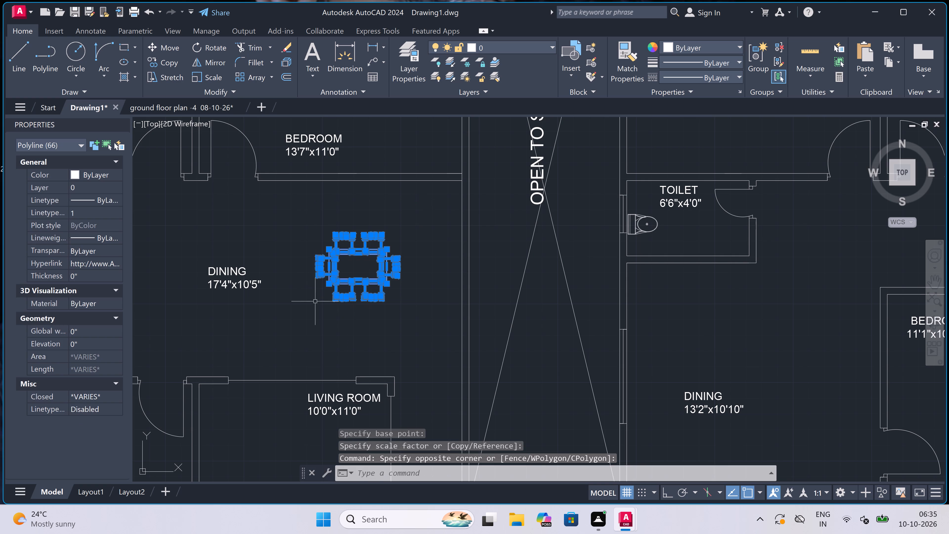
left_click(169, 60)
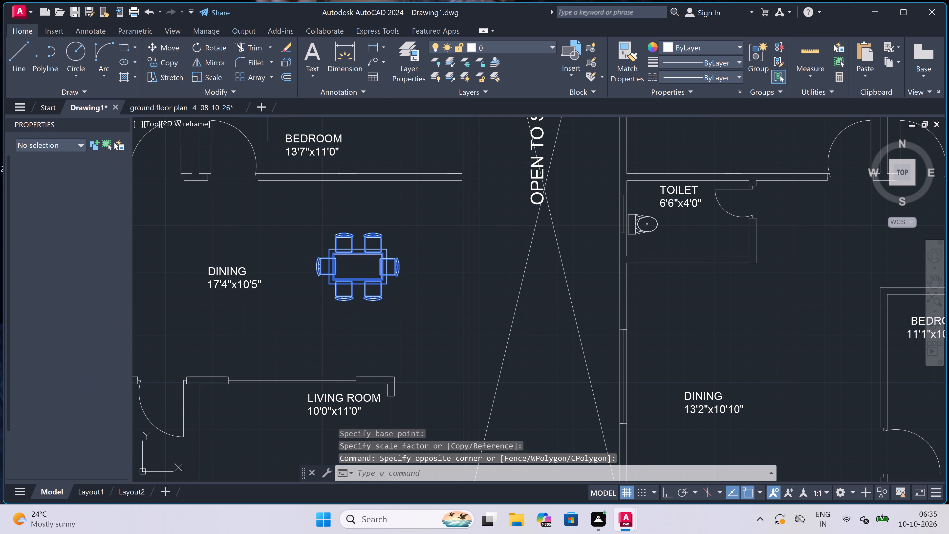
left_click(356, 267)
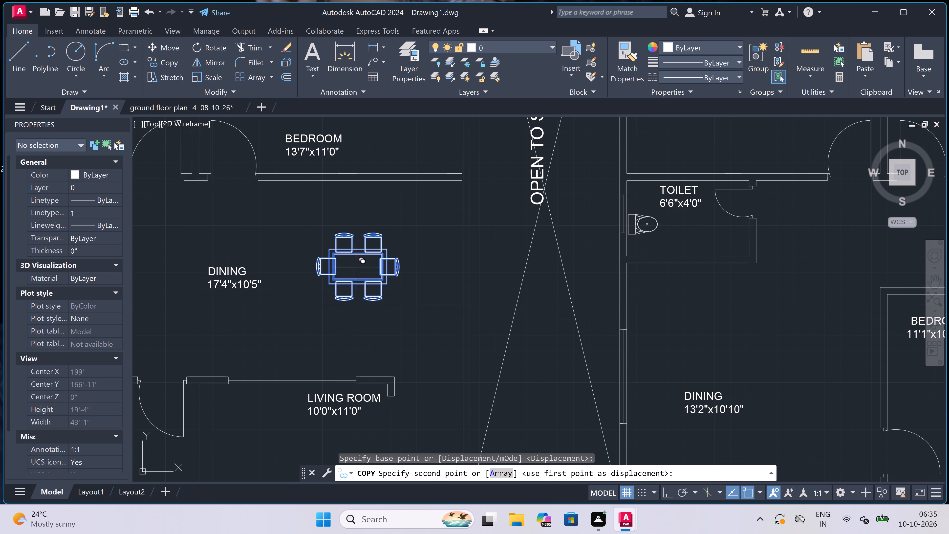
scroll(344, 233, "down", 2)
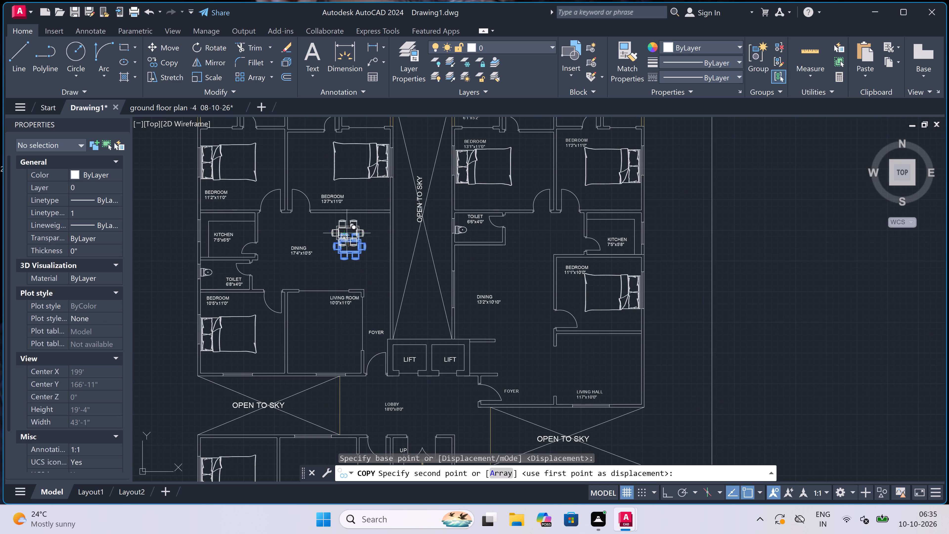
scroll(476, 268, "up", 1)
left_click(482, 270)
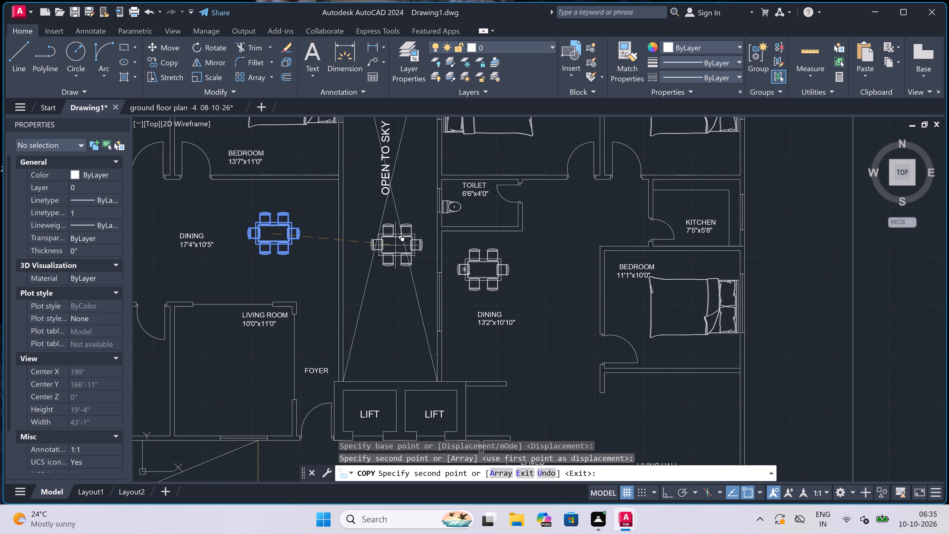
Copy the same dining set into the southeast apartment's 17'2"x10'0" dining area, southwest of its label near the west wall.
scroll(390, 239, "down", 4)
scroll(410, 337, "up", 4)
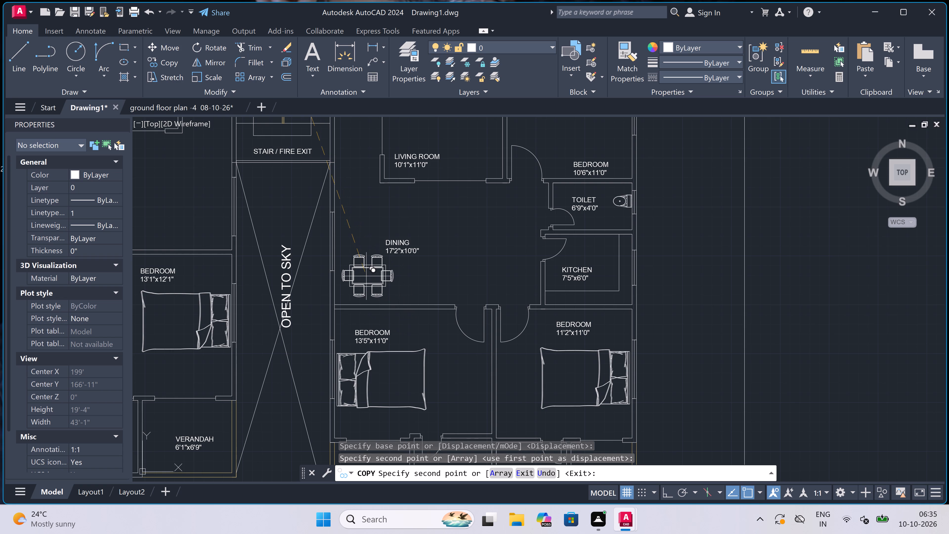
left_click(367, 273)
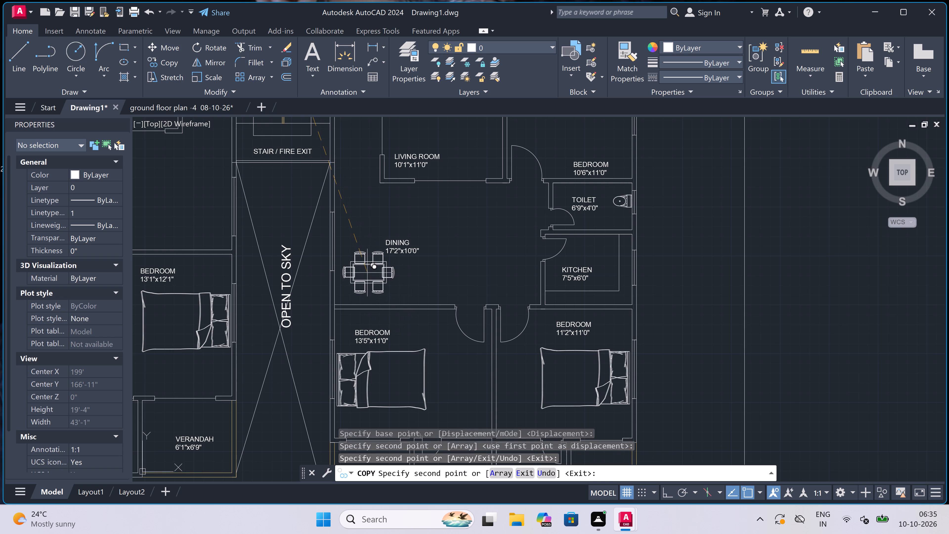
Copy the same dining set into the southwest apartment's 16'10"x10'0" dining area, southeast of its label, and end the Copy command.
scroll(432, 253, "down", 2)
scroll(299, 200, "up", 2)
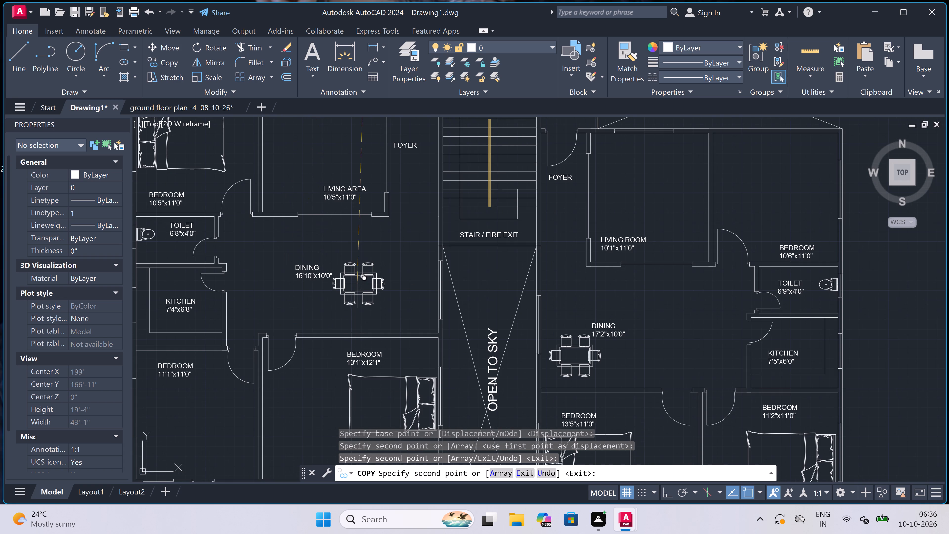
scroll(345, 309, "up", 1)
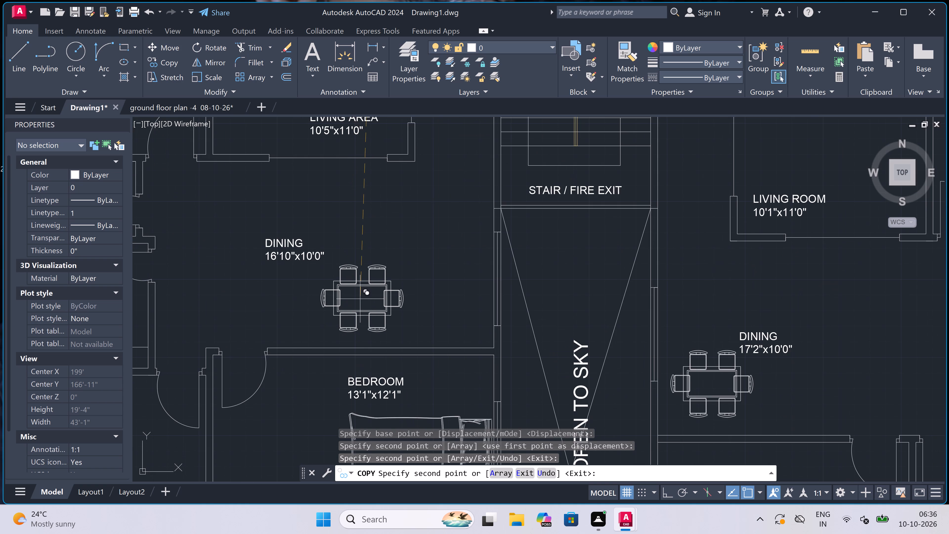
left_click(358, 297)
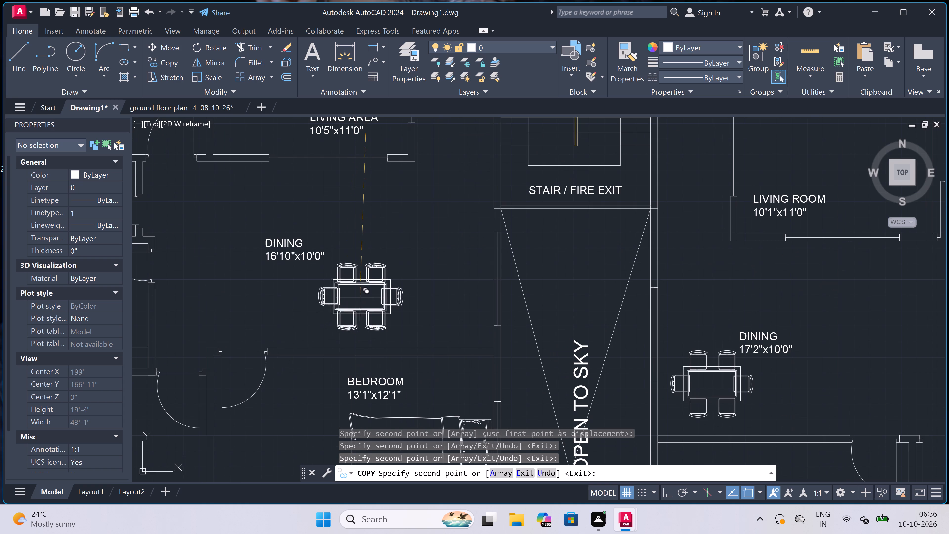
key("Escape")
Erase the spare dining set lying outside the border, west of the floor plan.
scroll(444, 325, "down", 2)
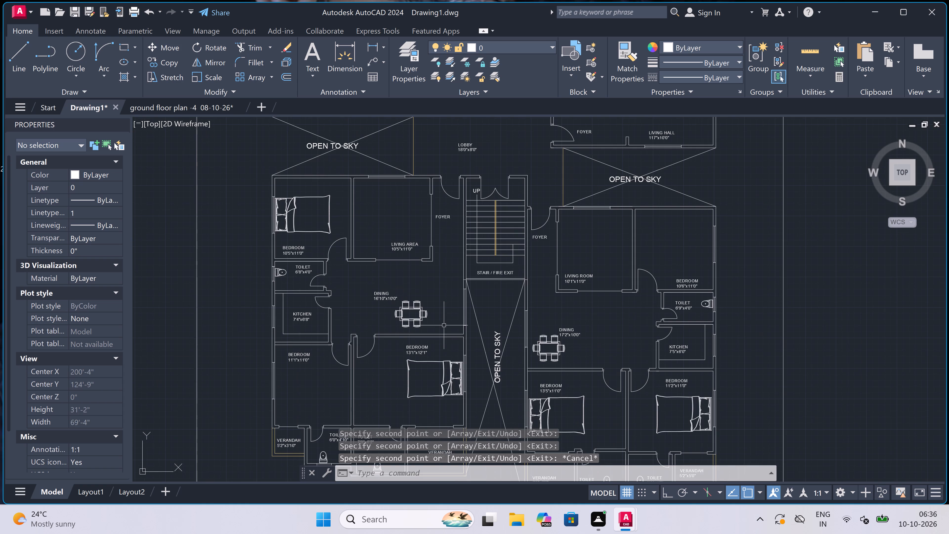
scroll(444, 325, "down", 3)
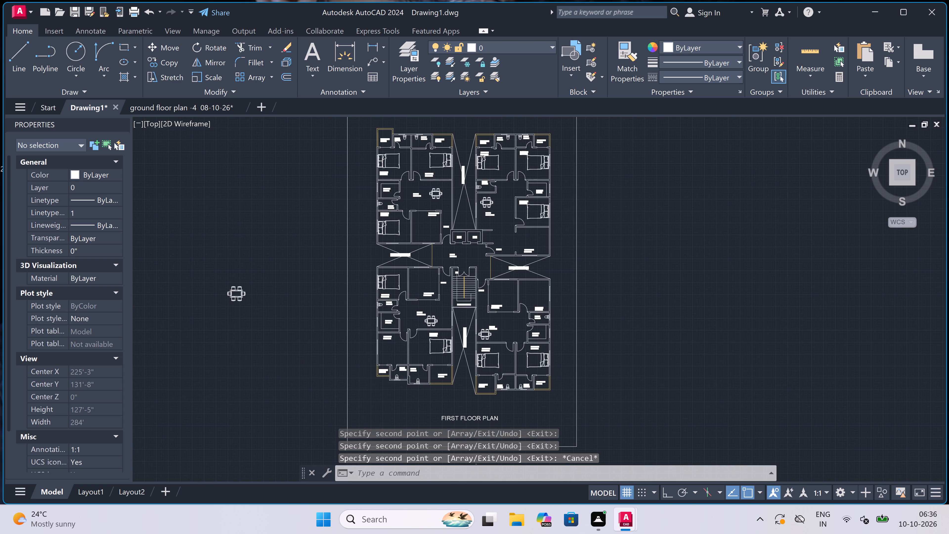
double_click(325, 261)
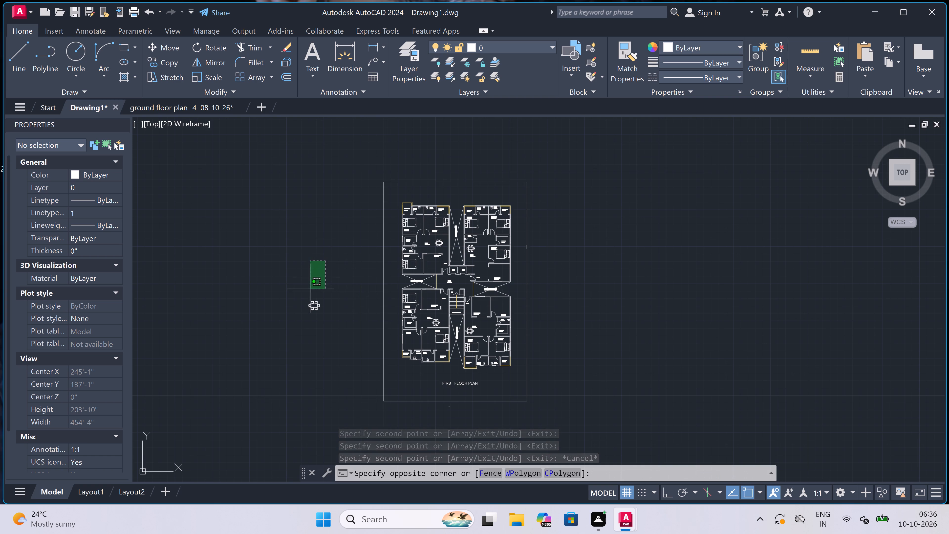
left_click(309, 325)
key("Delete")
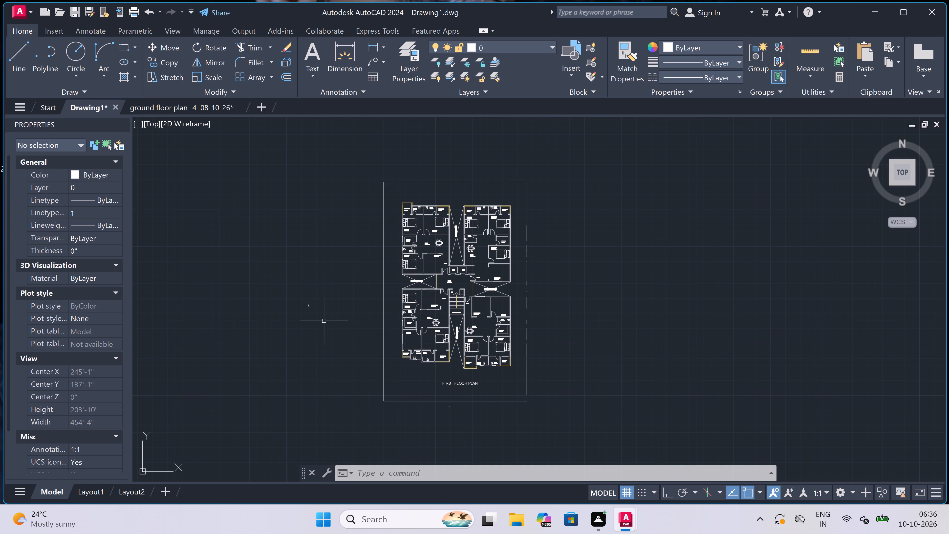
Erase the leftover chair-back fragment of the spare dining set west of the border.
scroll(324, 297, "up", 2)
scroll(269, 331, "up", 3)
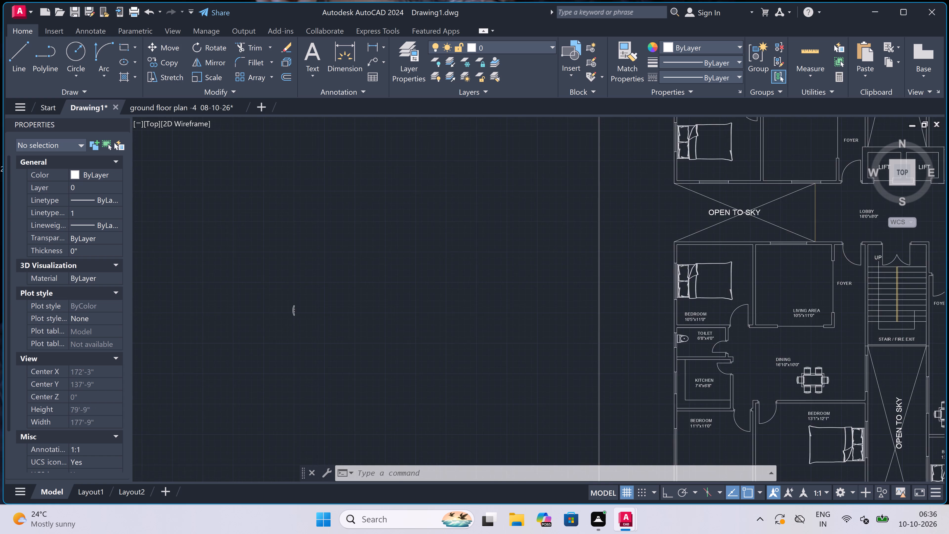
left_click(401, 225)
left_click_drag(399, 225, 397, 227)
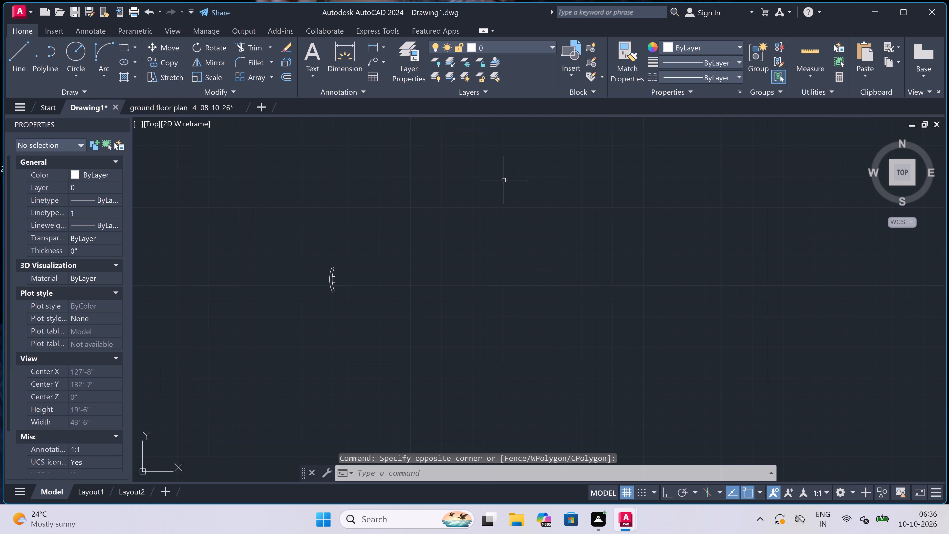
left_click_drag(502, 180, 500, 181)
left_click(499, 181)
left_click_drag(342, 241, 340, 241)
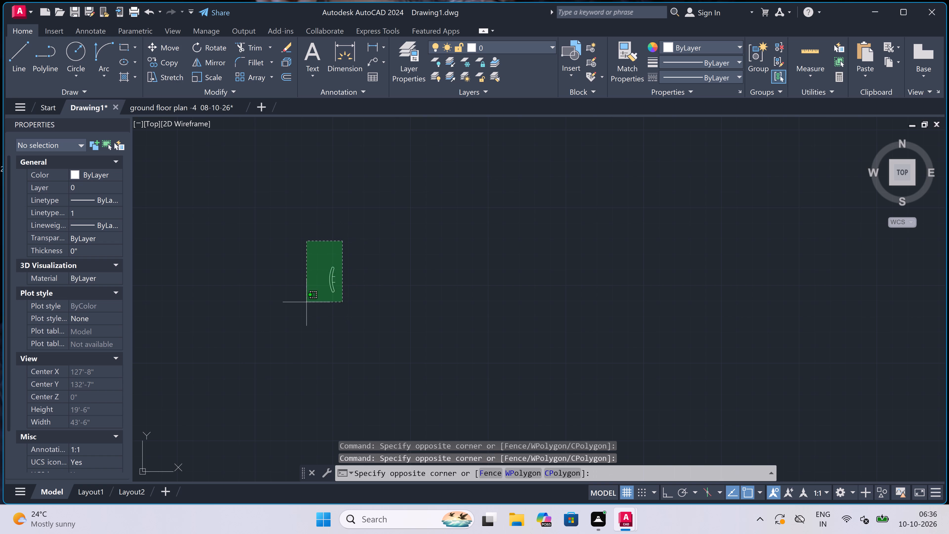
left_click(287, 334)
key("Delete")
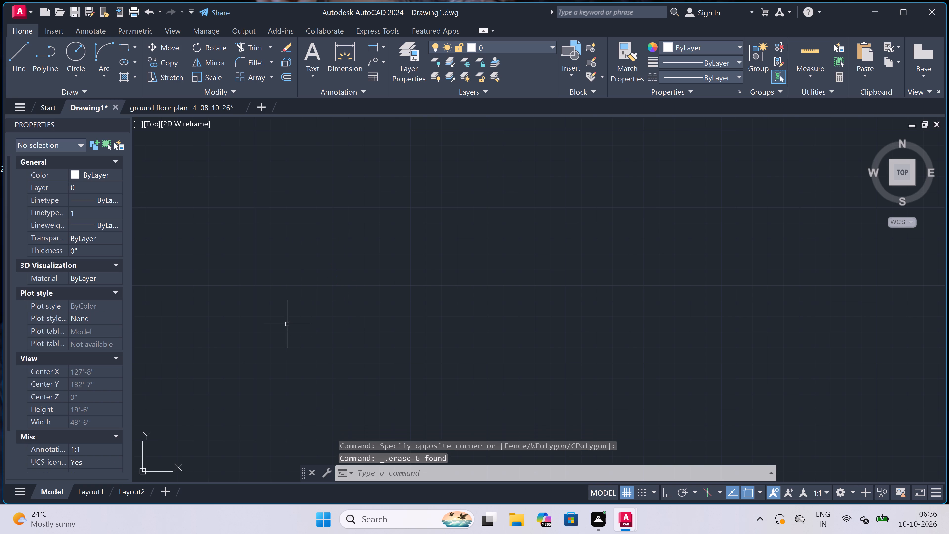
Examine the furnished apartments across the floor plan, including the northwest apartment's empty 10'0"x11'0" living room.
scroll(446, 200, "down", 9)
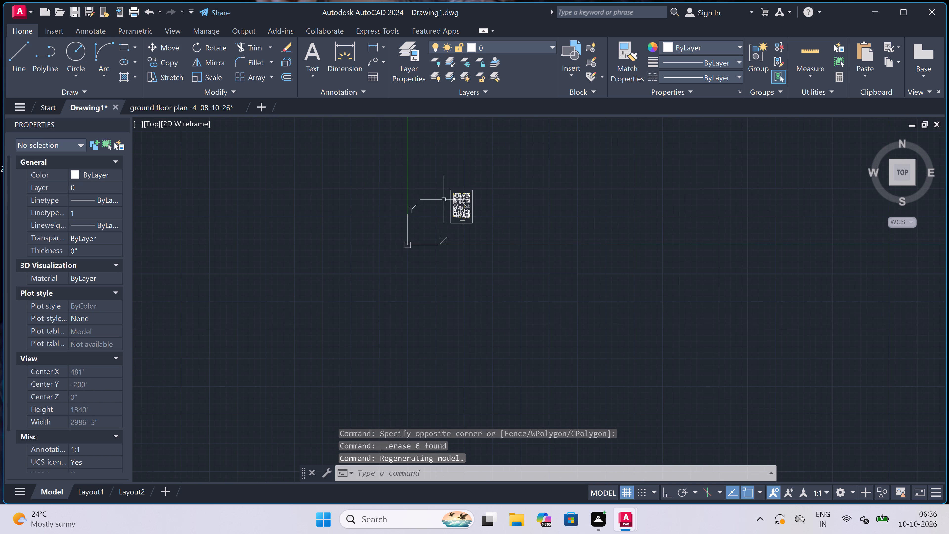
scroll(455, 189, "up", 5)
scroll(453, 226, "up", 5)
scroll(453, 226, "down", 2)
scroll(453, 226, "up", 2)
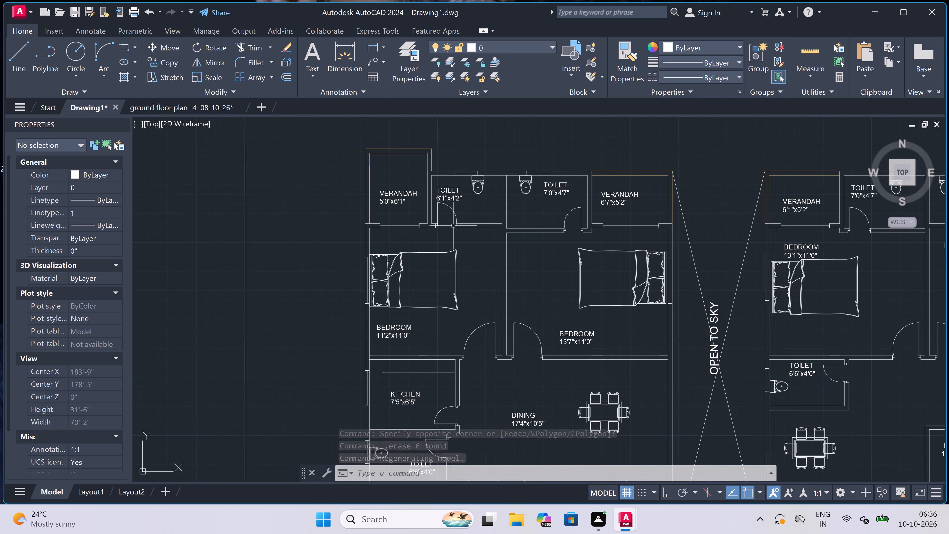
scroll(453, 226, "down", 2)
scroll(458, 238, "up", 1)
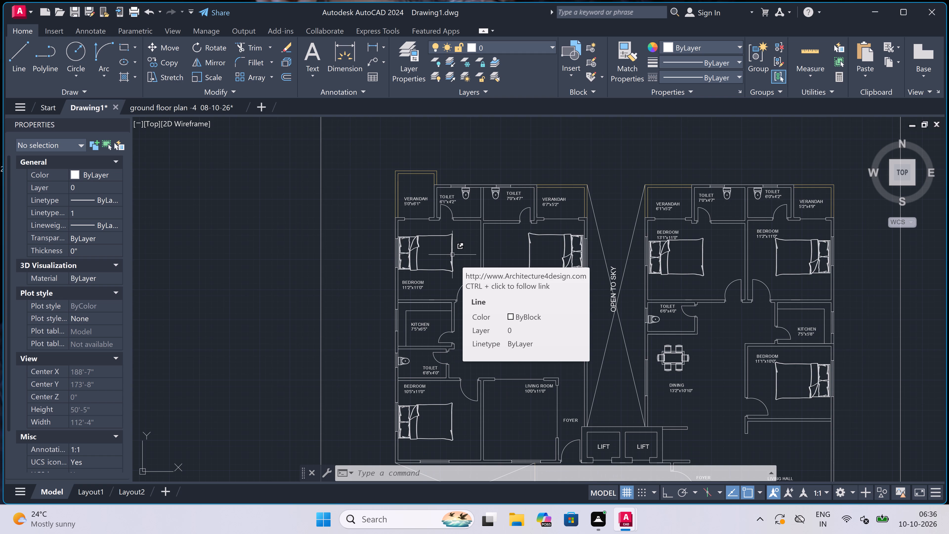
scroll(452, 255, "down", 1)
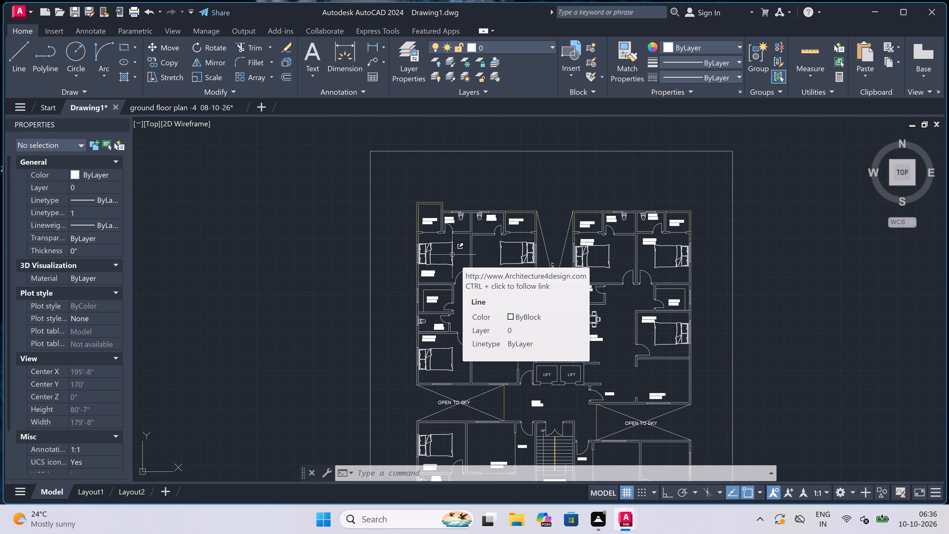
scroll(452, 255, "down", 1)
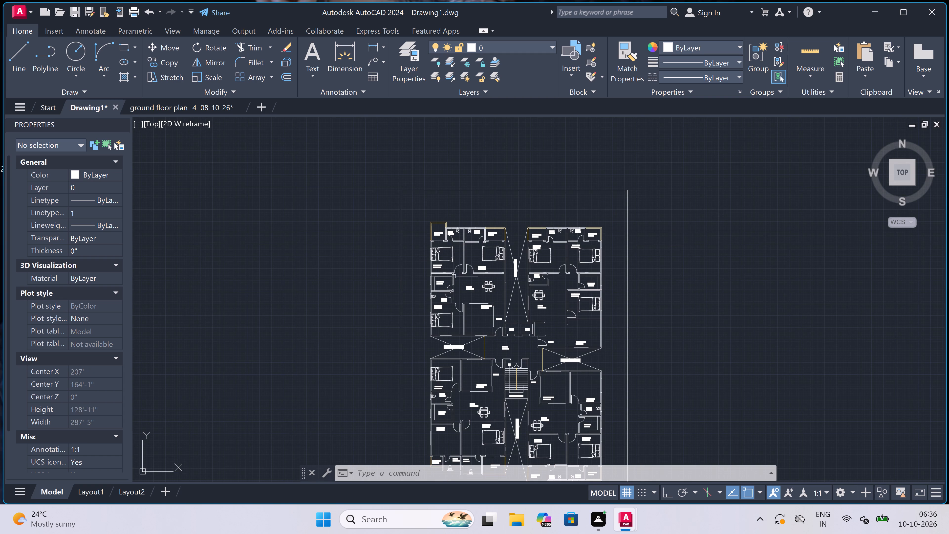
scroll(470, 319, "up", 2)
scroll(467, 394, "up", 1)
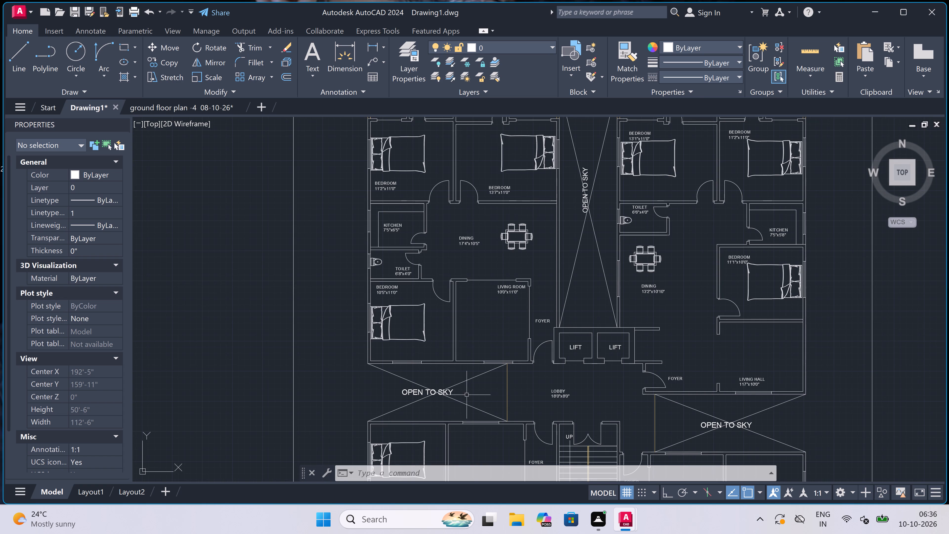
scroll(472, 341, "down", 1)
scroll(483, 298, "up", 2)
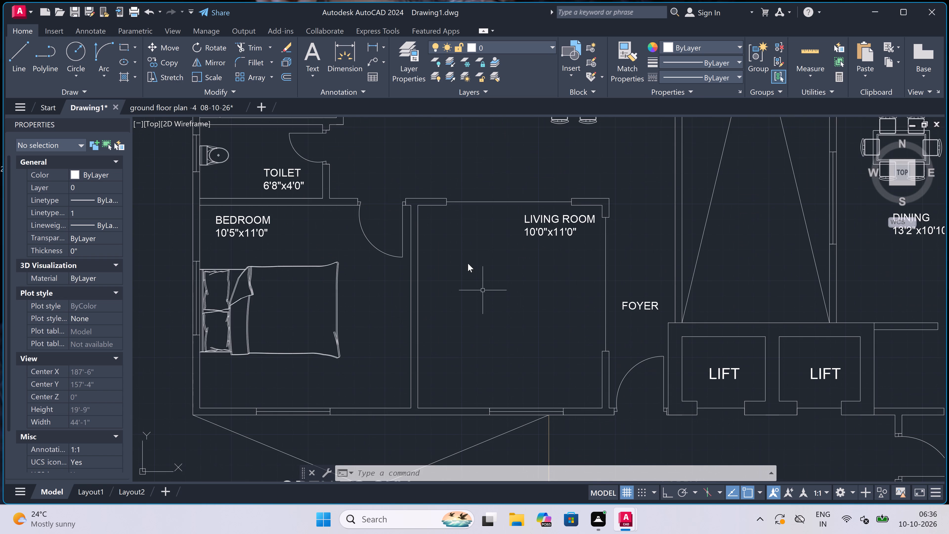
Open living_room_furniture (1).dwg and copy the three-seat sofa set with two armchairs, round side tables and oval coffee table.
left_click(16, 7)
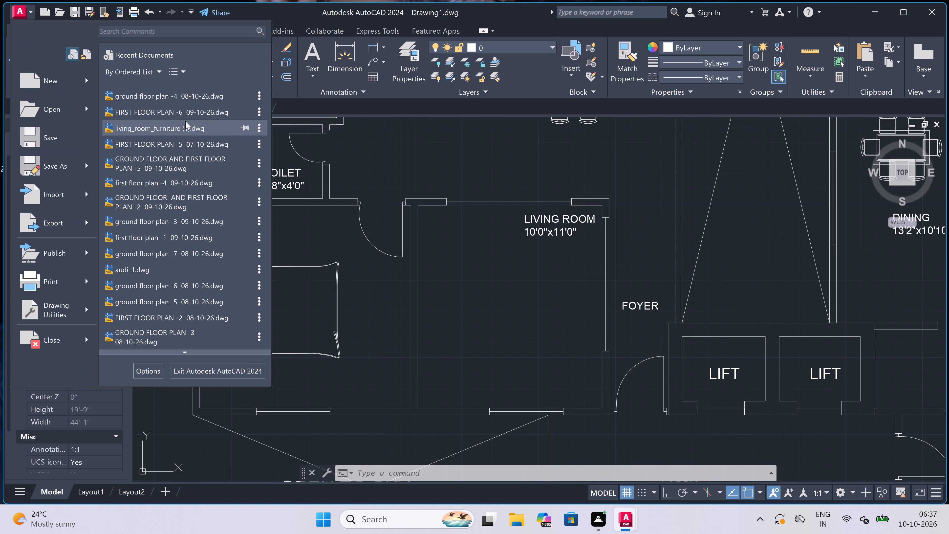
triple_click(175, 126)
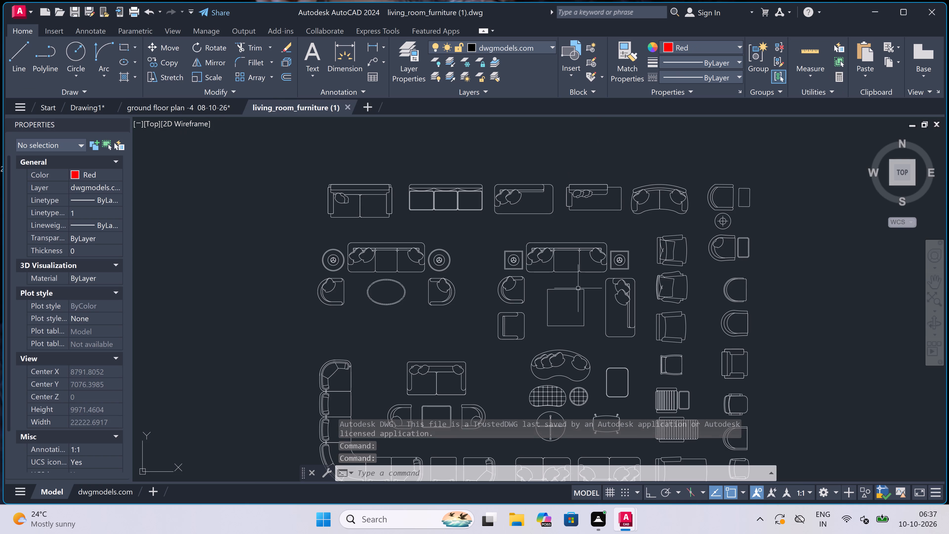
left_click(459, 234)
left_click(315, 309)
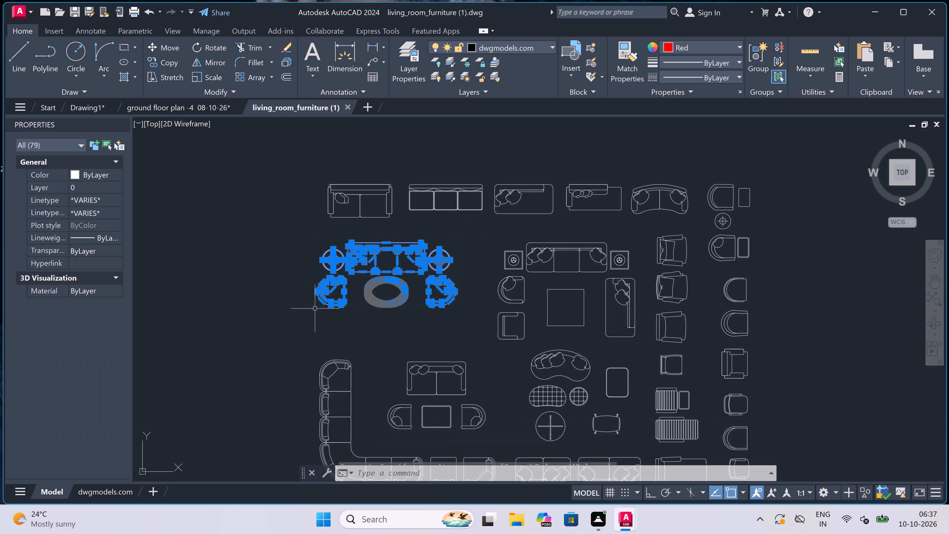
key("ctrl+c")
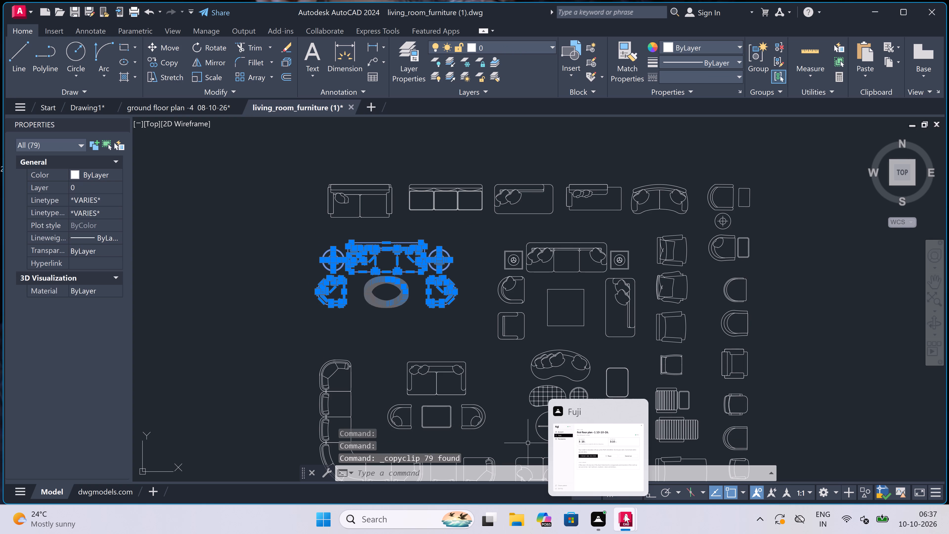
Paste the copied sofa set into Drawing1, in the empty space east of the bordered floor plan.
left_click(537, 456)
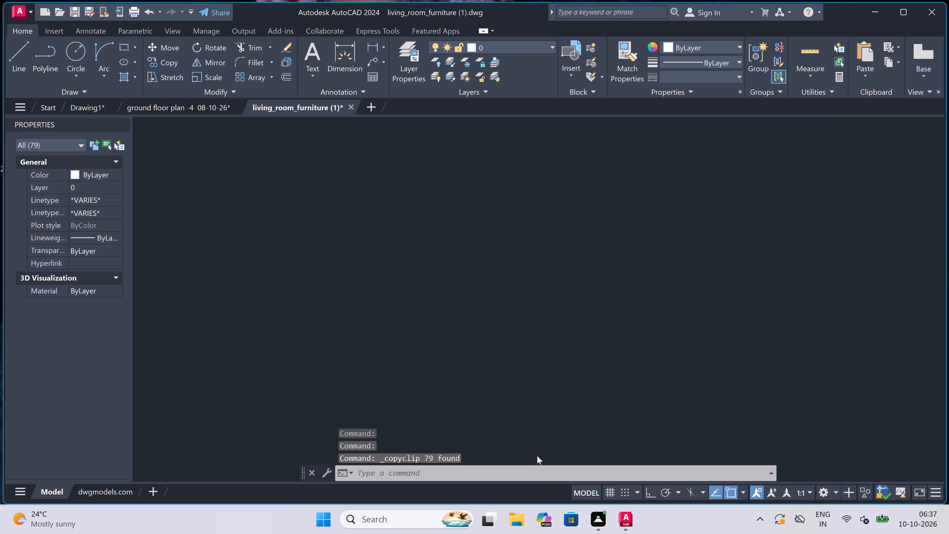
key("ctrl+v")
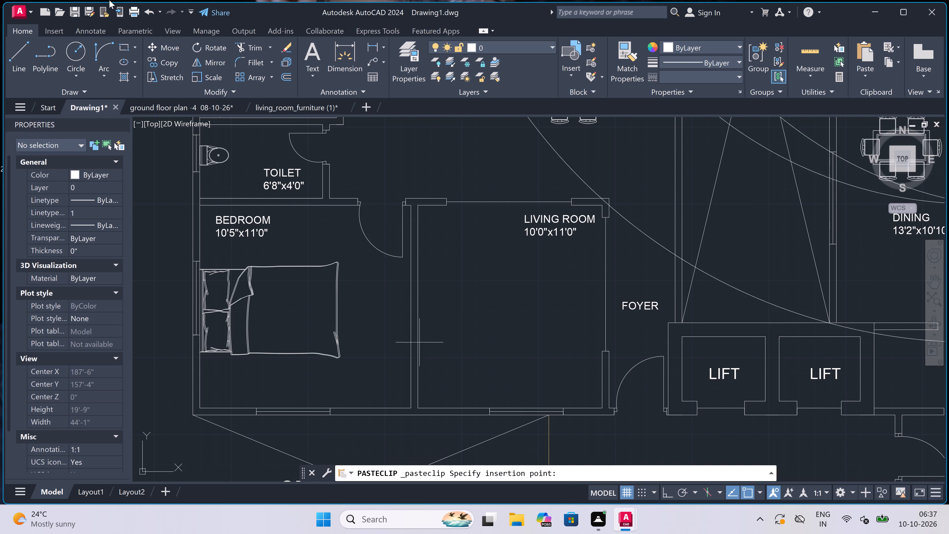
scroll(110, 0, "down", 5)
scroll(323, 237, "down", 2)
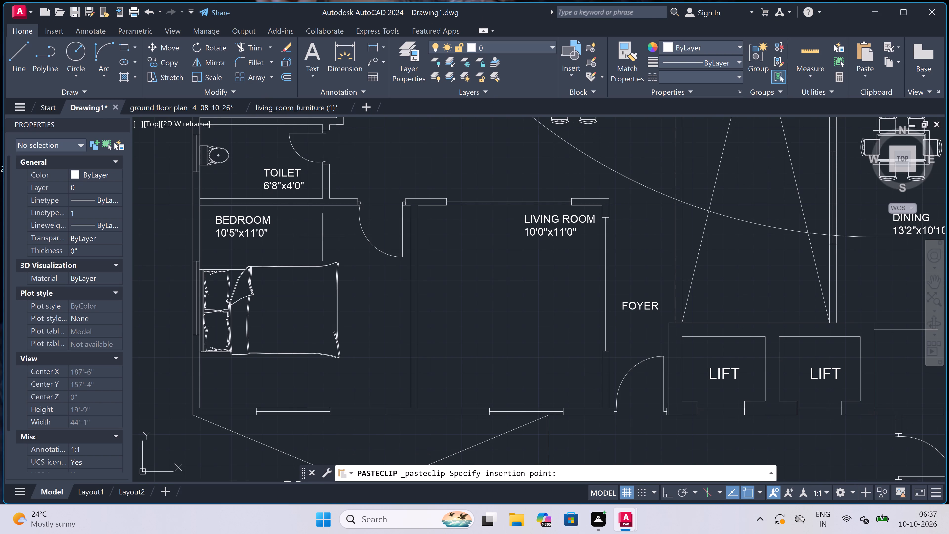
scroll(323, 237, "down", 7)
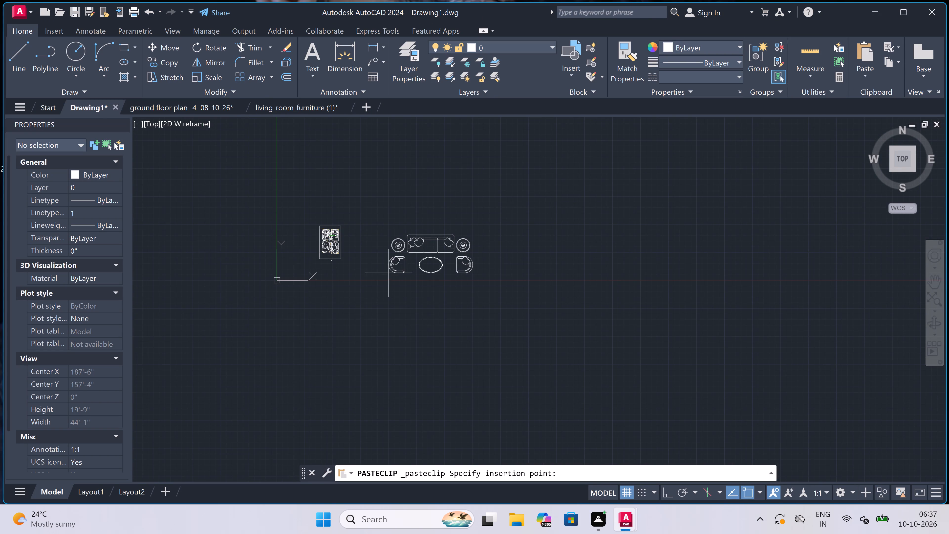
scroll(381, 273, "up", 3)
left_click(379, 259)
scroll(378, 259, "down", 2)
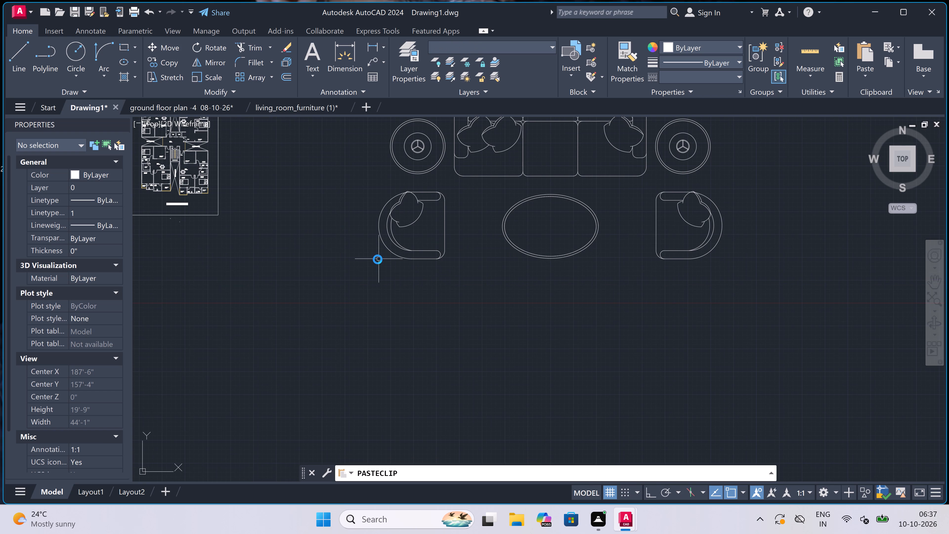
scroll(465, 278, "down", 2)
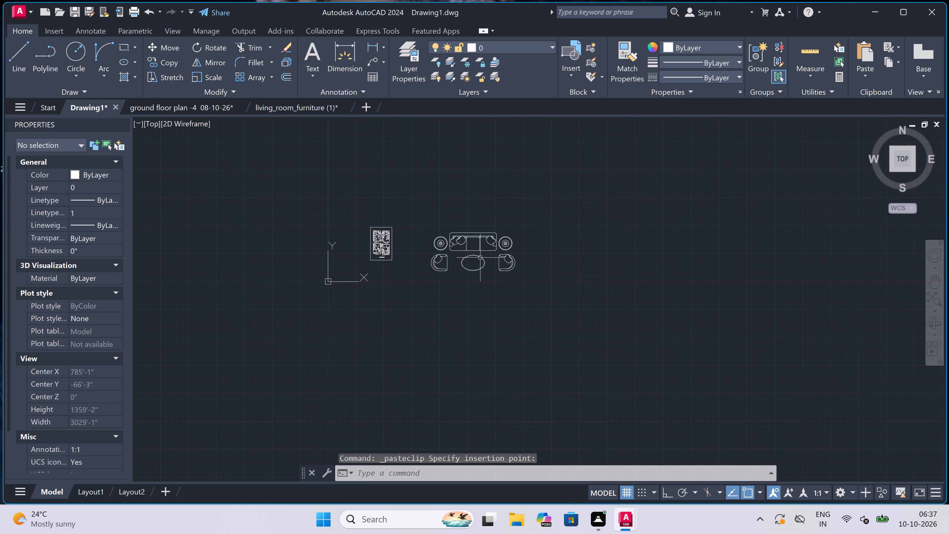
Scale the oversized pasted sofa set down by eye, using the west armchair's outer edge as the base point.
scroll(480, 258, "up", 2)
double_click(592, 181)
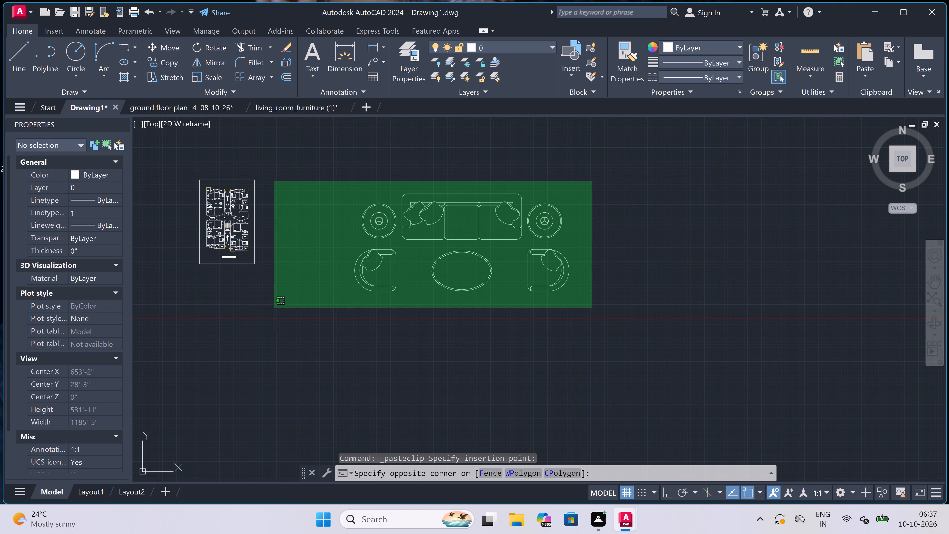
left_click(275, 305)
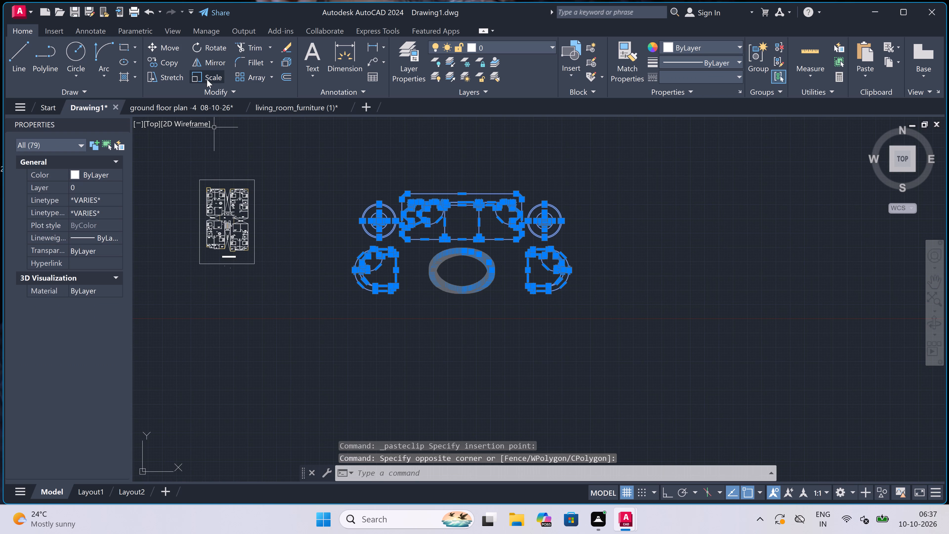
left_click(206, 76)
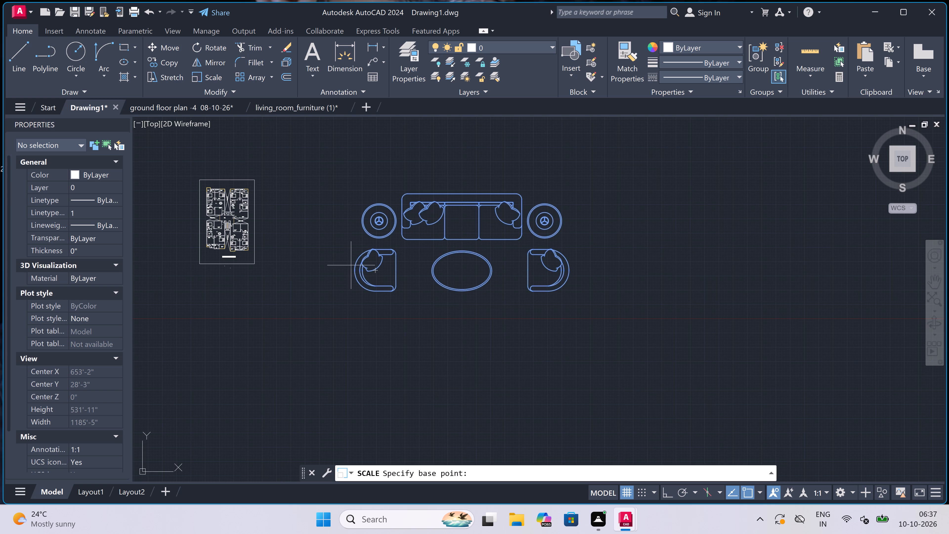
left_click(353, 268)
scroll(356, 262, "up", 3)
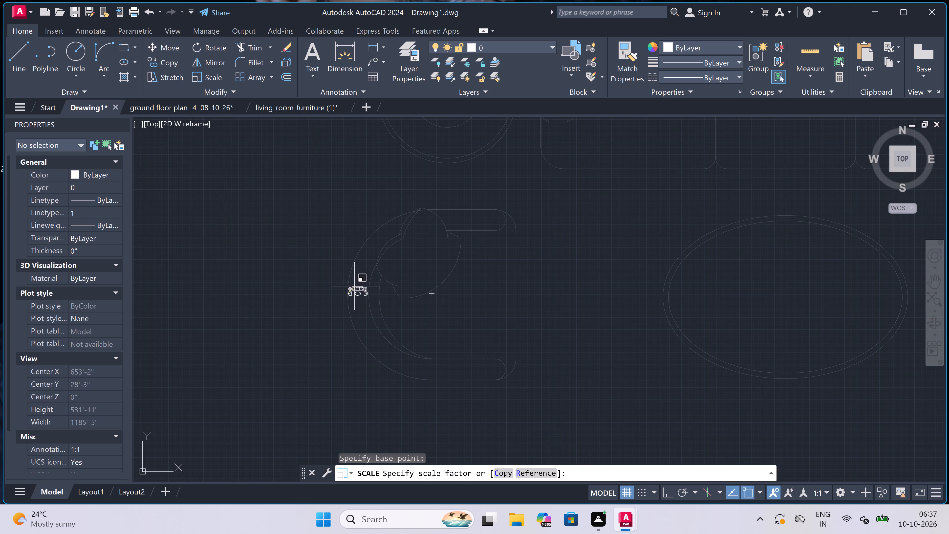
scroll(347, 319, "up", 3)
left_click(347, 320)
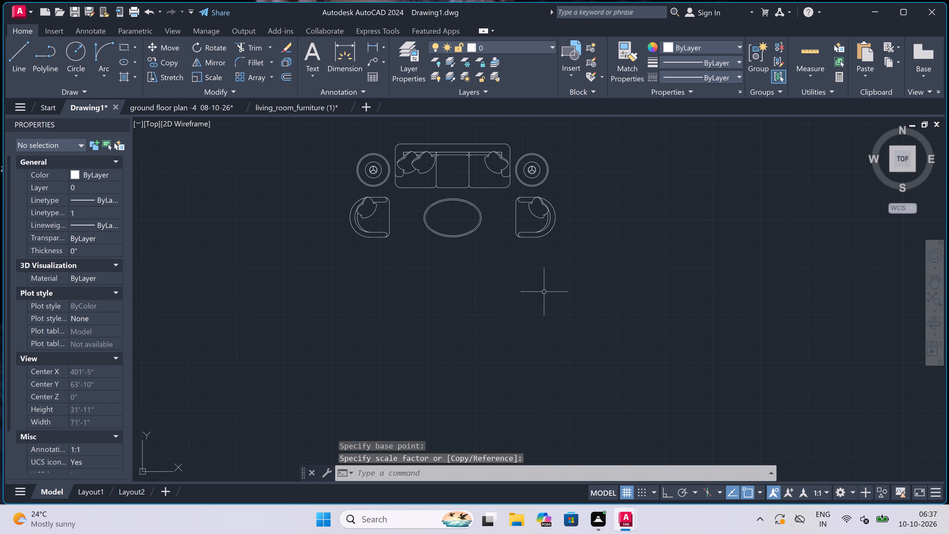
Move the reduced sofa set to the empty space just outside the plan's east border, level with the northeast apartment's living hall.
scroll(549, 271, "down", 2)
double_click(583, 205)
left_click(350, 320)
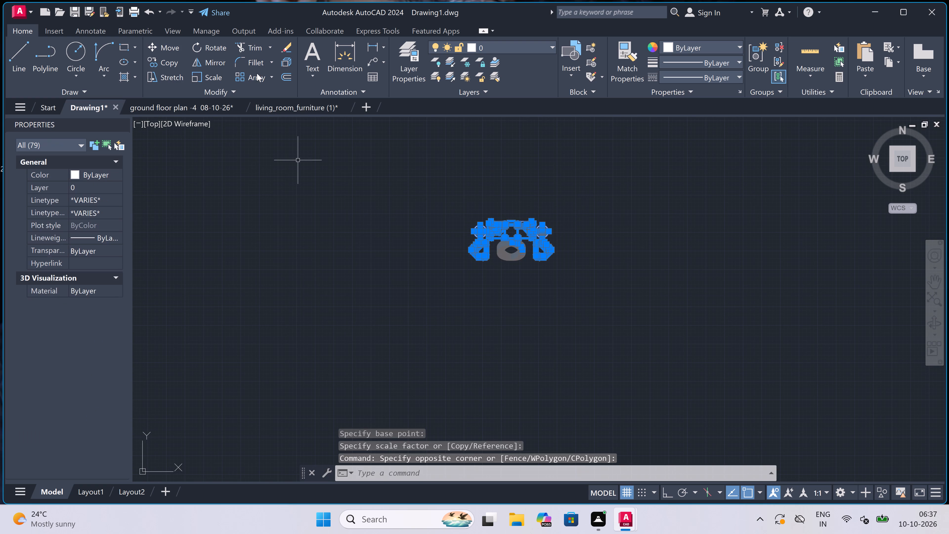
left_click(151, 45)
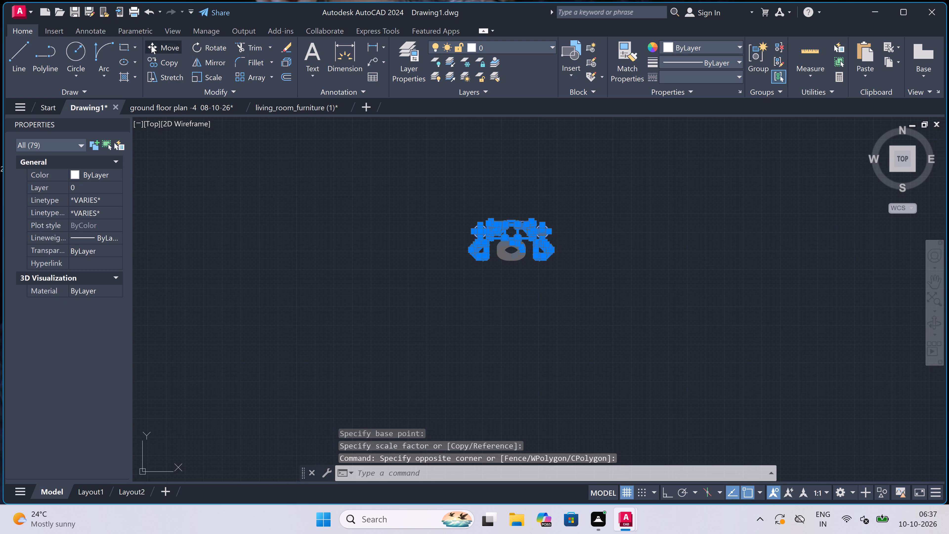
left_click(507, 233)
scroll(433, 295, "down", 5)
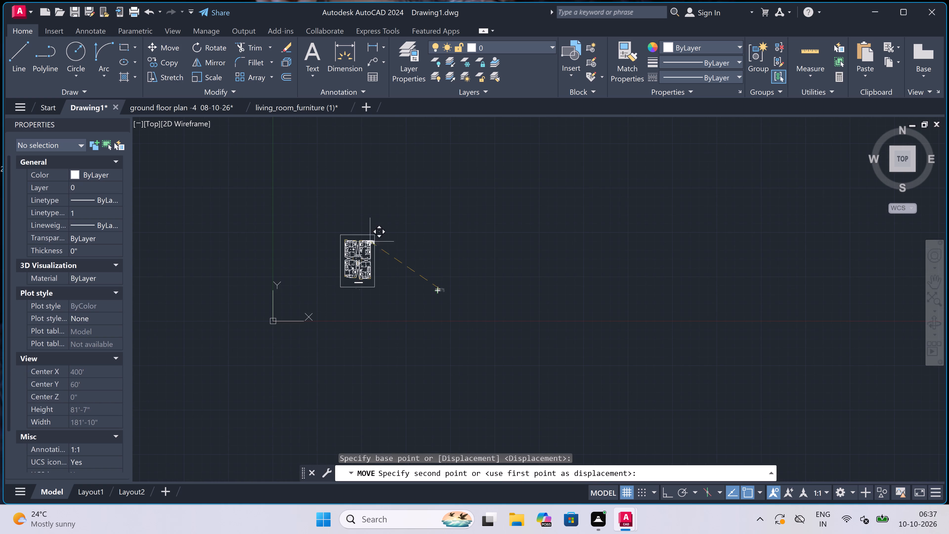
scroll(354, 236, "up", 4)
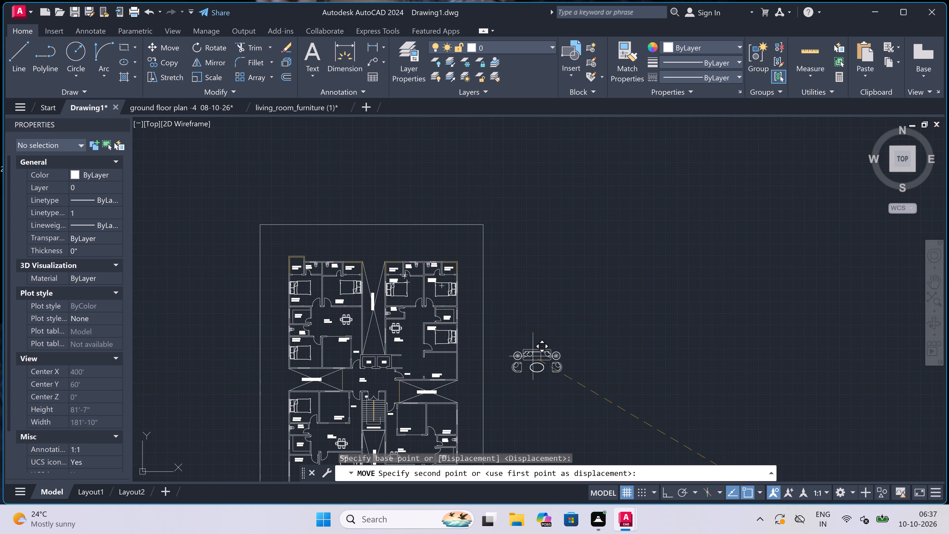
scroll(526, 372, "up", 2)
left_click(517, 327)
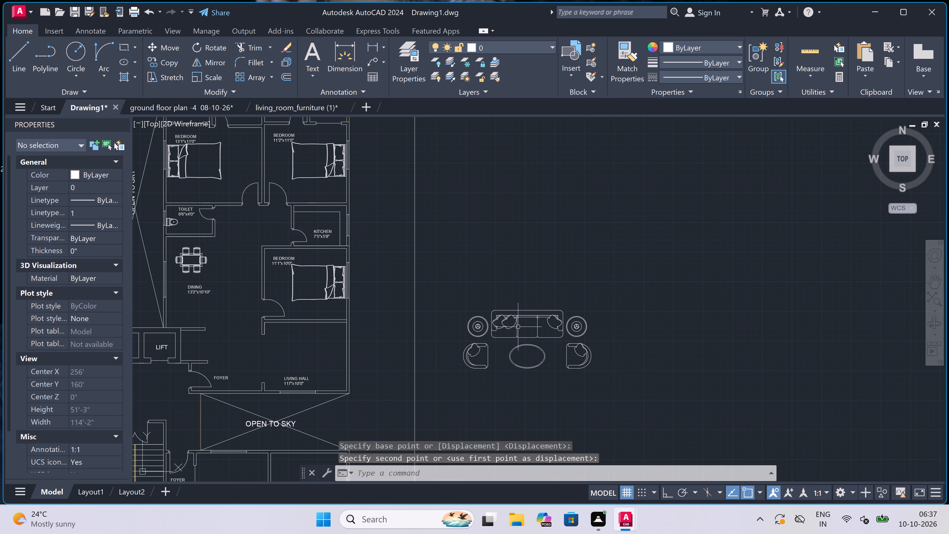
Scale the sofa set down again by eye from the sofa's centre to suit the plan's living rooms.
left_click(619, 293)
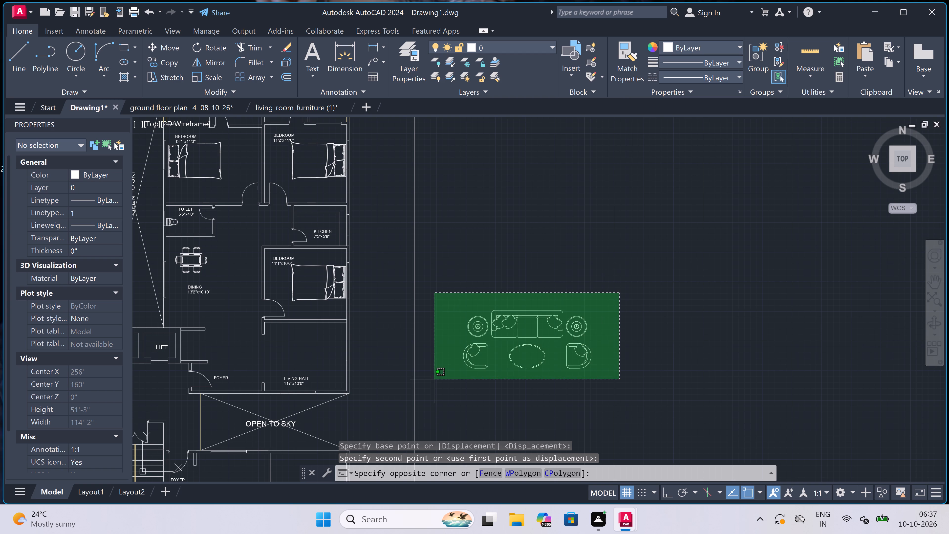
left_click(436, 378)
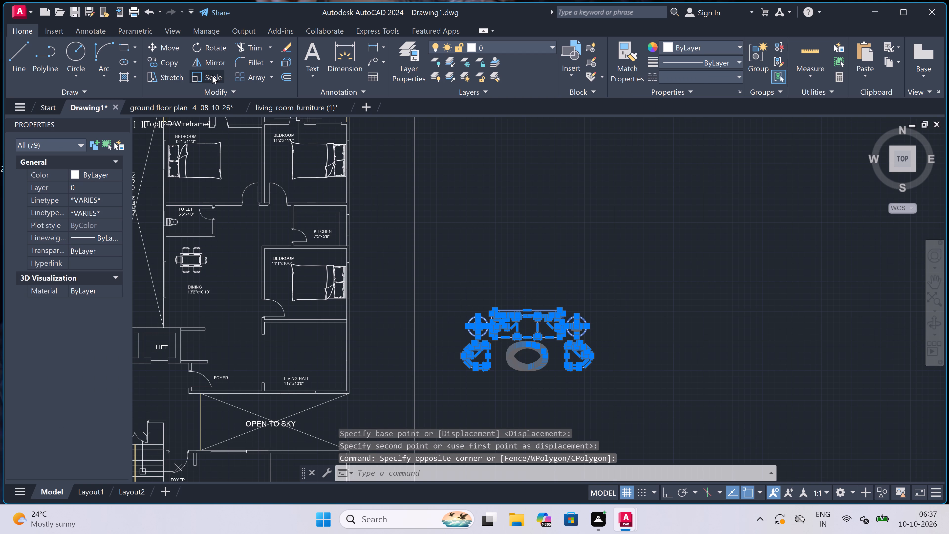
left_click(211, 75)
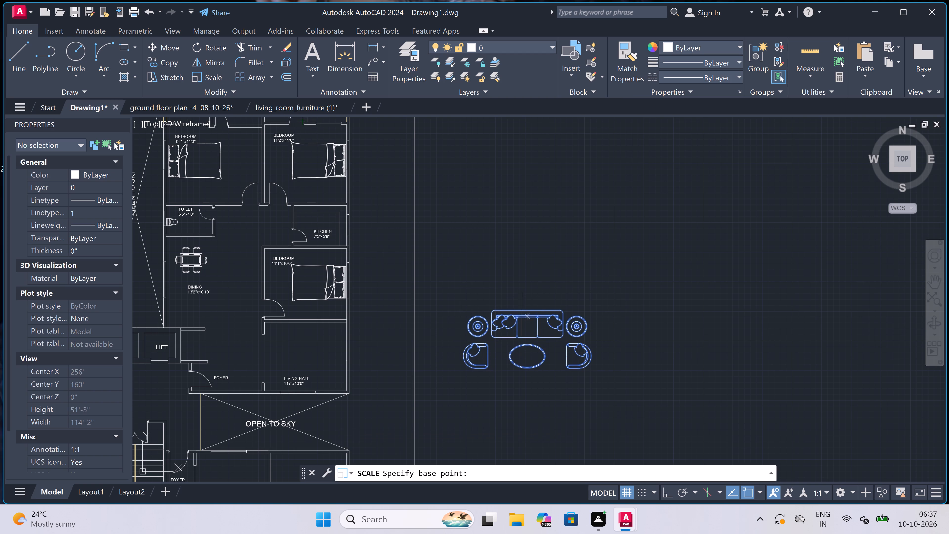
left_click(522, 316)
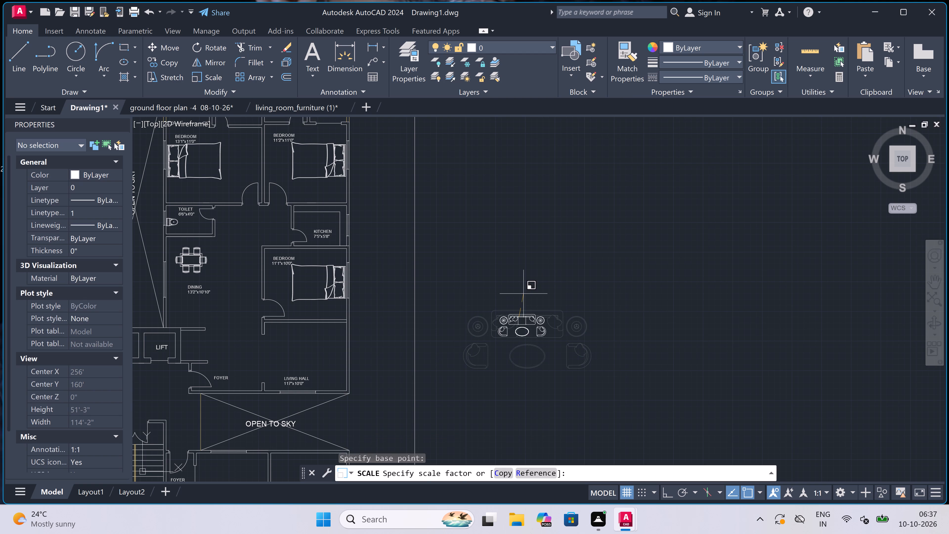
left_click(527, 289)
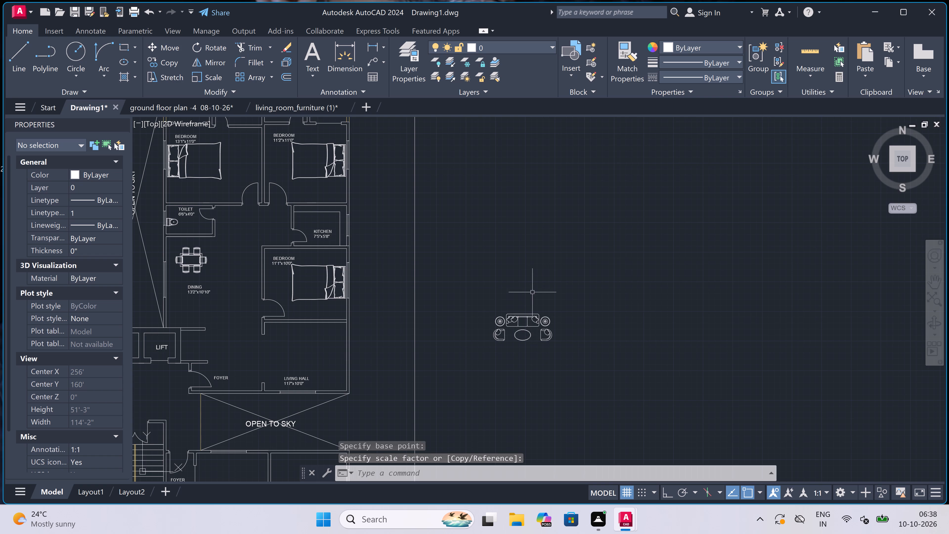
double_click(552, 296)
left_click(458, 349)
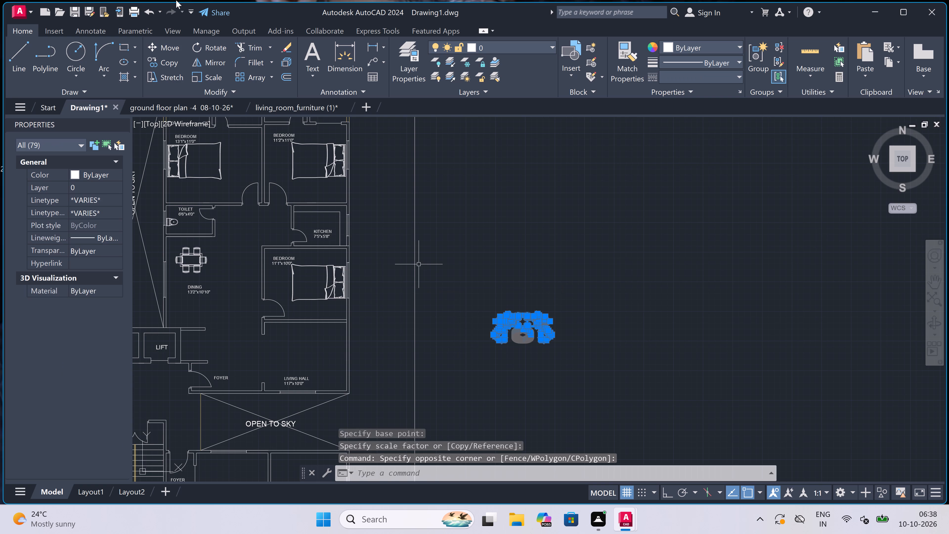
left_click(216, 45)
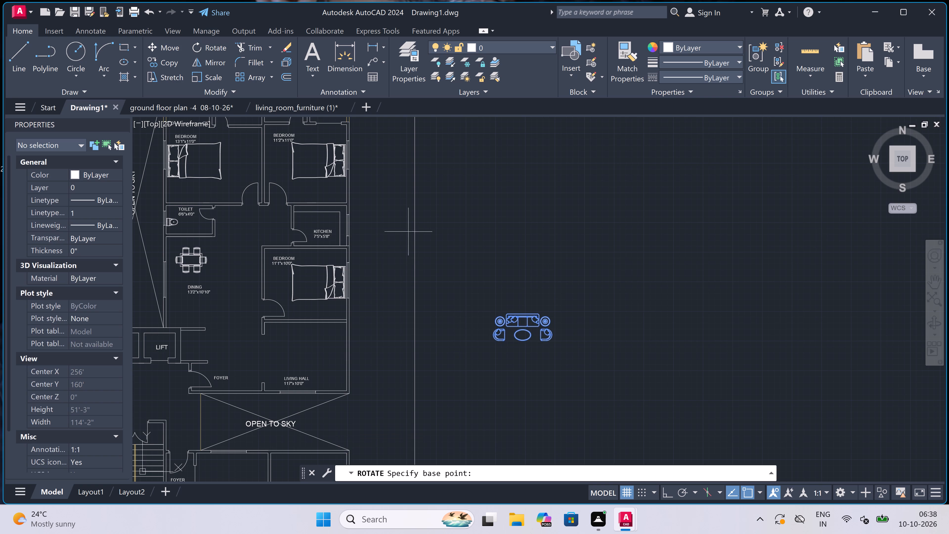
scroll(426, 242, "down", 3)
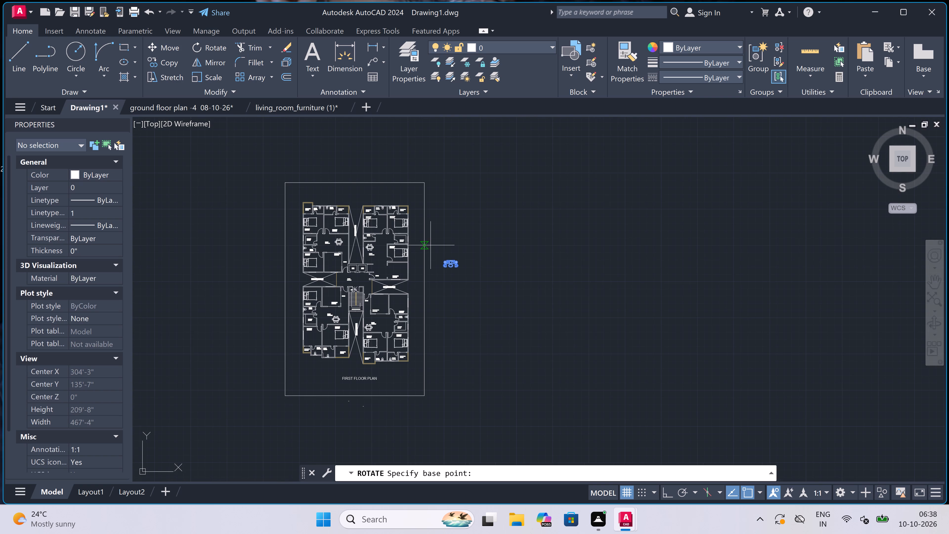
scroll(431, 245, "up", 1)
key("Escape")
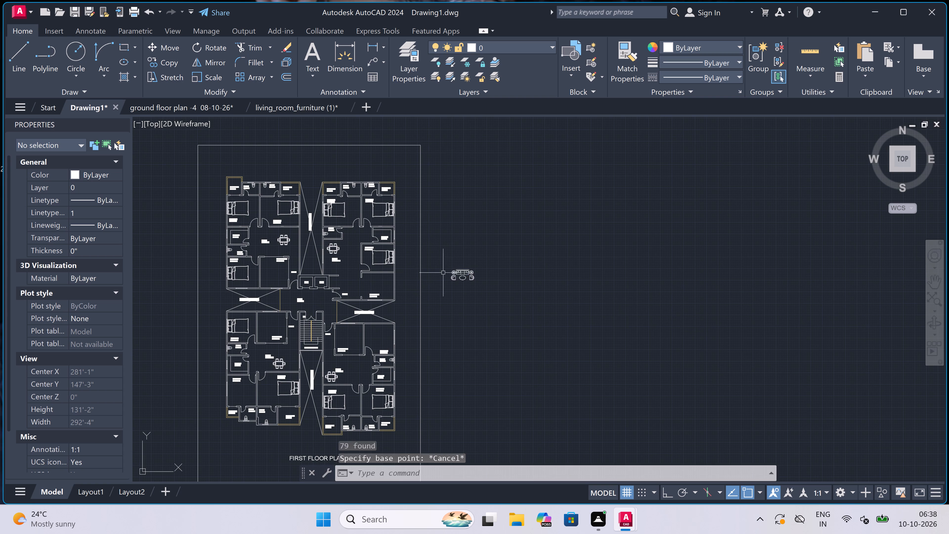
Copy the sofa set by its sofa-back midpoint into the southwest apartment's 10'5"x11'0" living area, against the north window wall.
scroll(455, 276, "up", 3)
left_click_drag(585, 241, 583, 242)
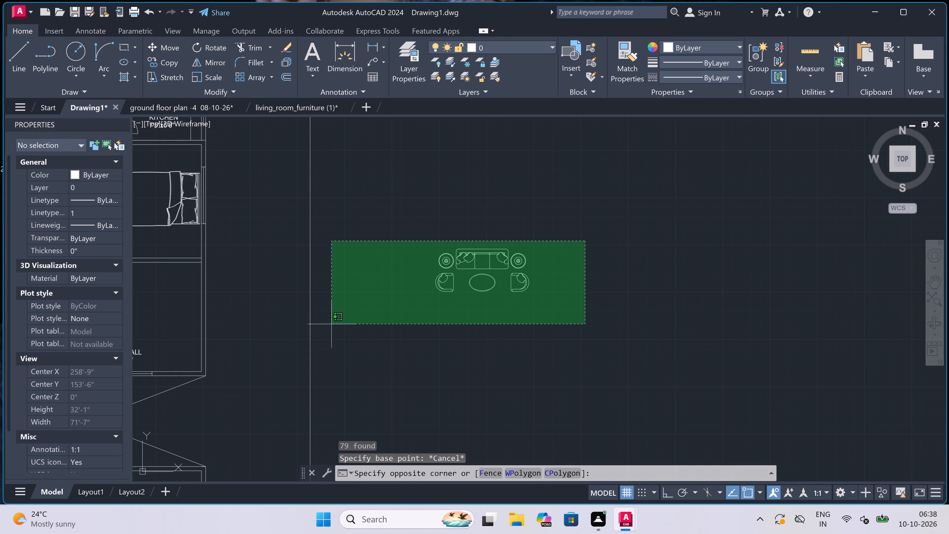
left_click(385, 325)
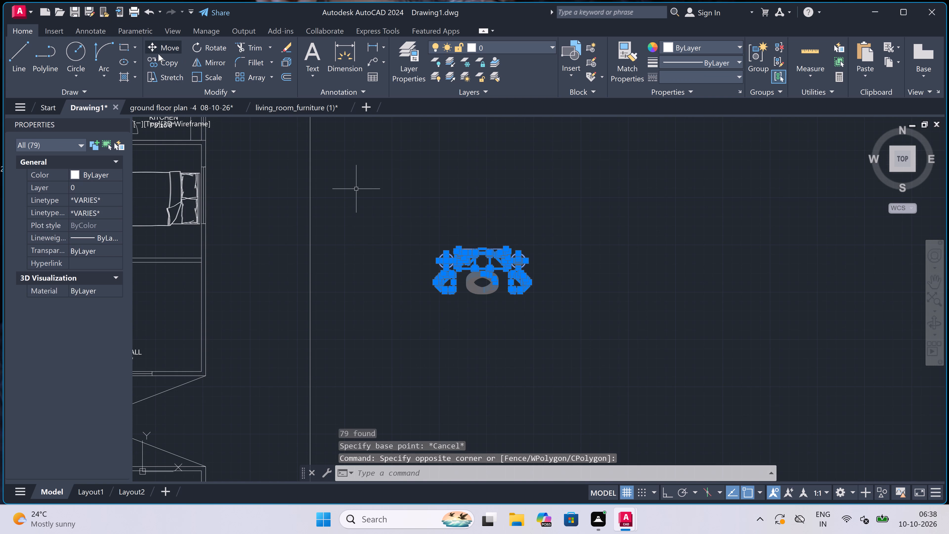
left_click(163, 62)
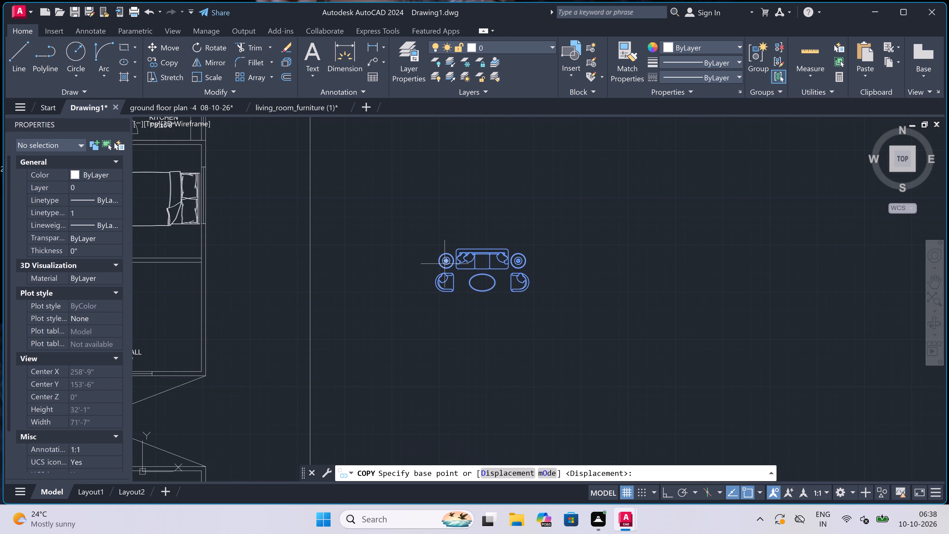
scroll(465, 262, "up", 3)
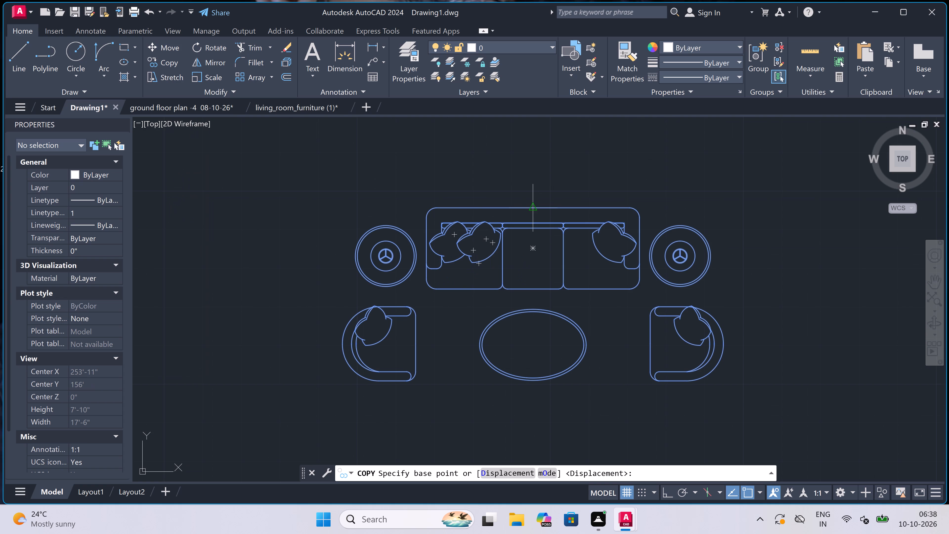
left_click(531, 209)
scroll(560, 223, "down", 2)
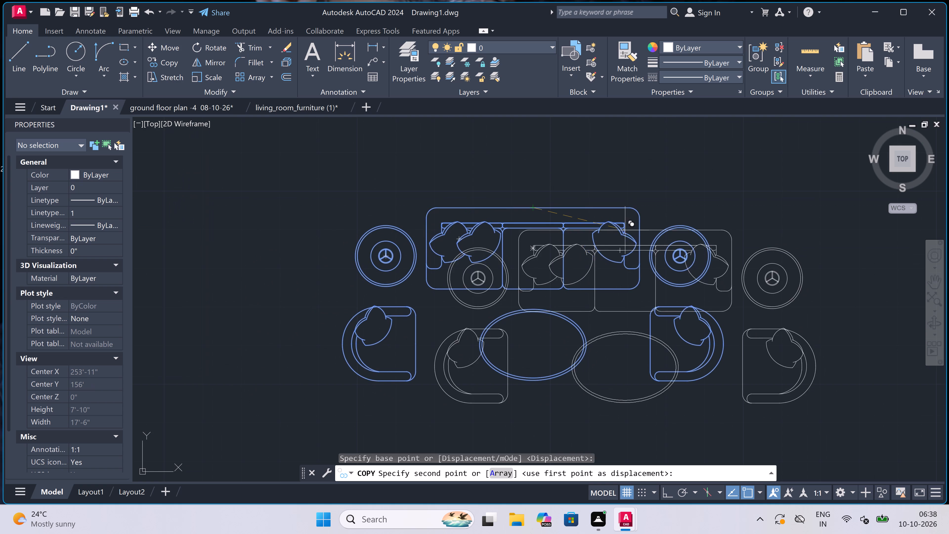
scroll(561, 224, "down", 3)
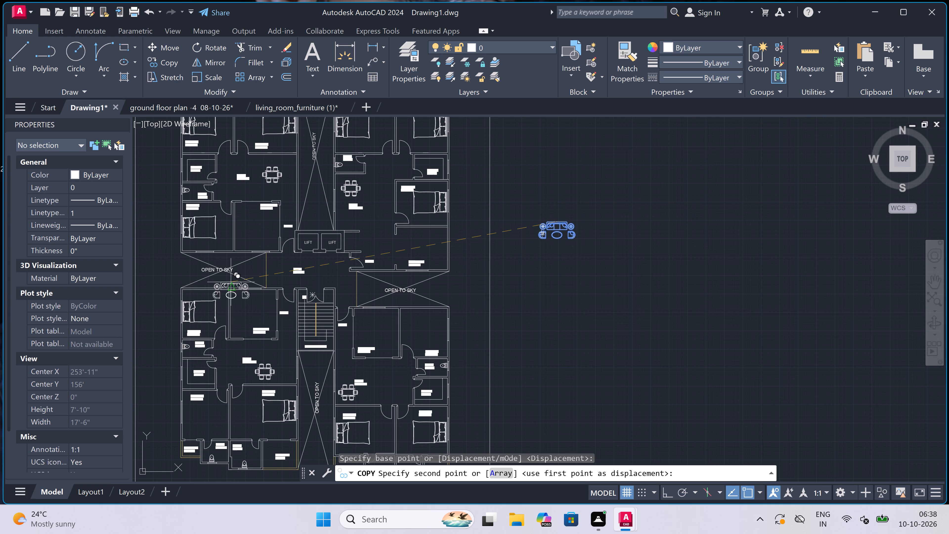
scroll(229, 289, "up", 4)
scroll(354, 293, "up", 2)
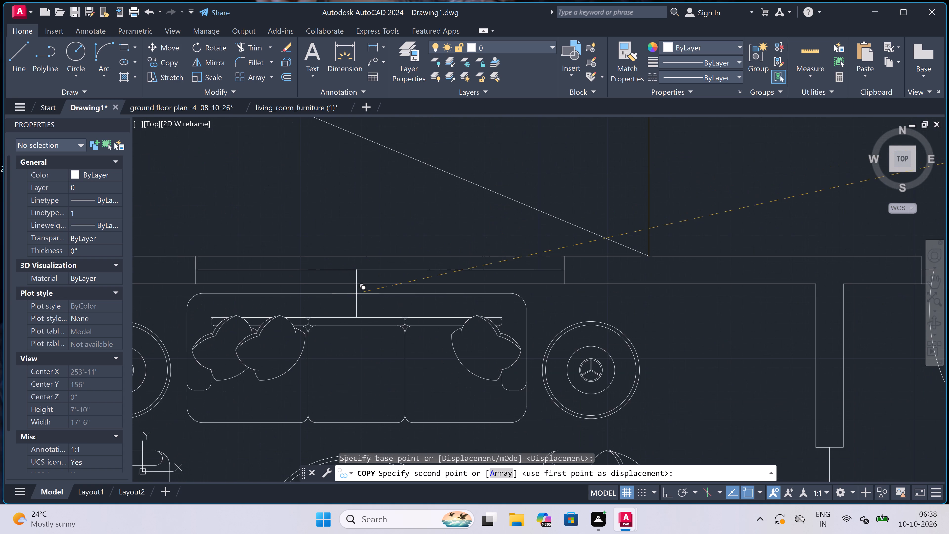
left_click(380, 286)
Place another copy of the sofa set in the southeast apartment's 10'1"x11'0" living room, against the north window wall.
scroll(386, 273, "down", 4)
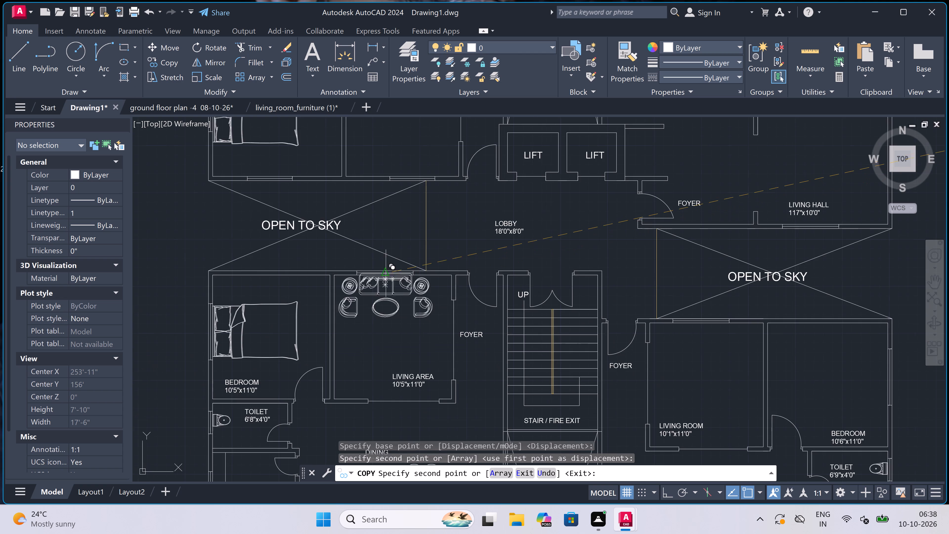
scroll(386, 273, "down", 2)
scroll(510, 301, "up", 1)
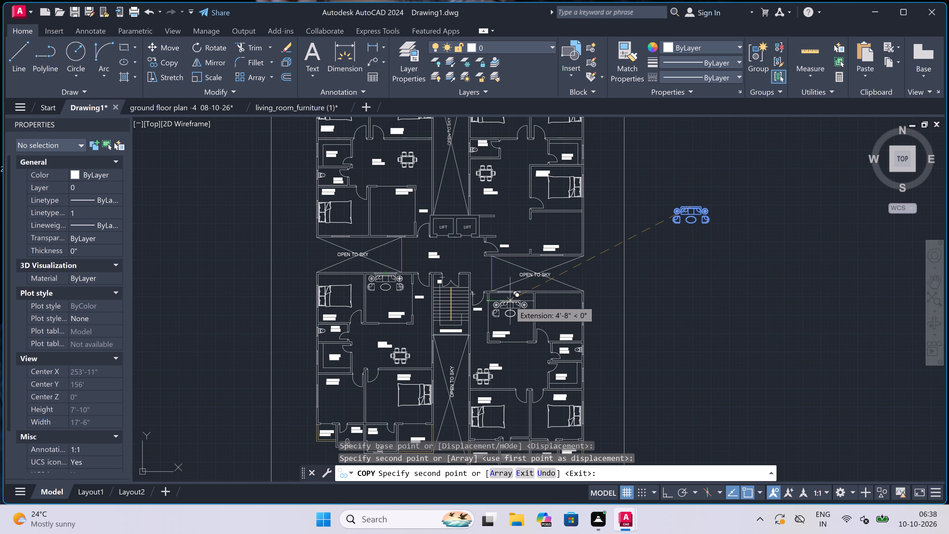
scroll(510, 301, "up", 2)
scroll(525, 272, "up", 3)
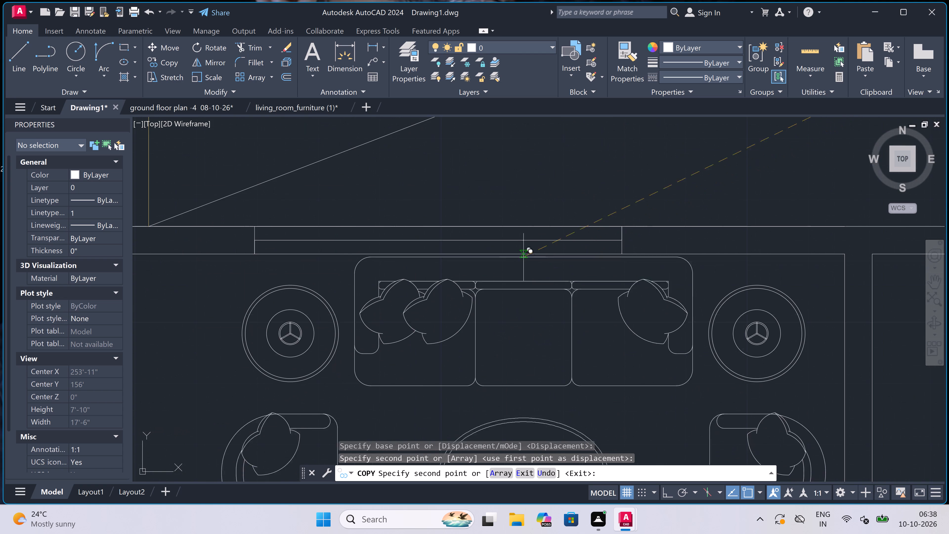
left_click(496, 260)
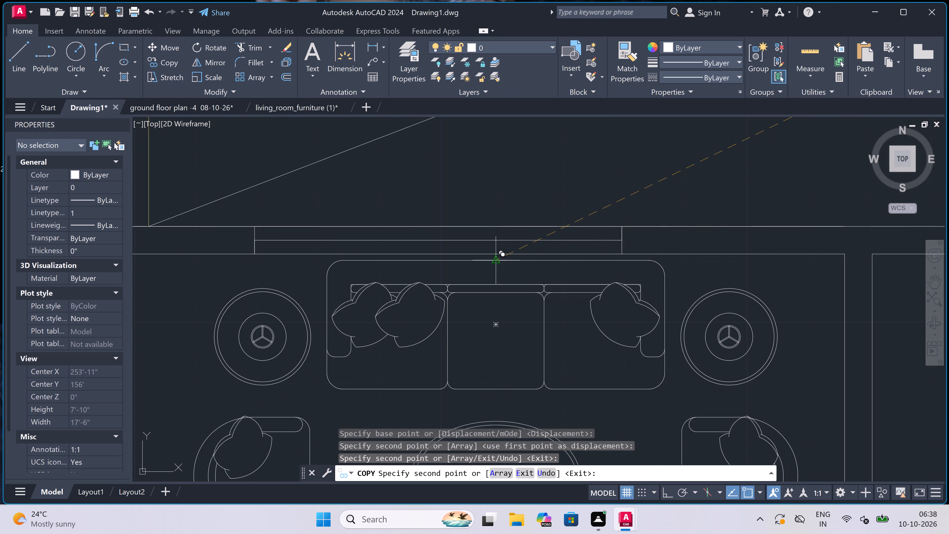
scroll(497, 262, "down", 4)
scroll(457, 273, "down", 2)
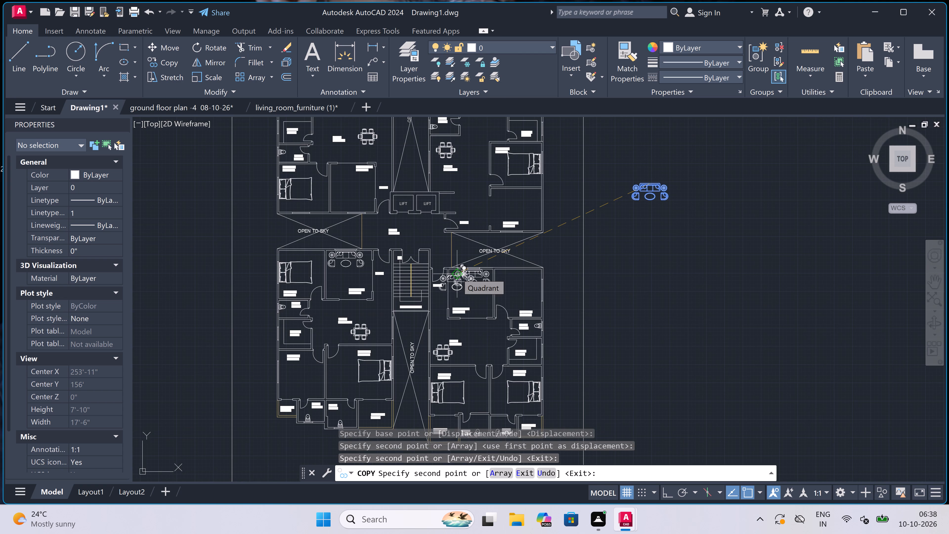
key("Escape")
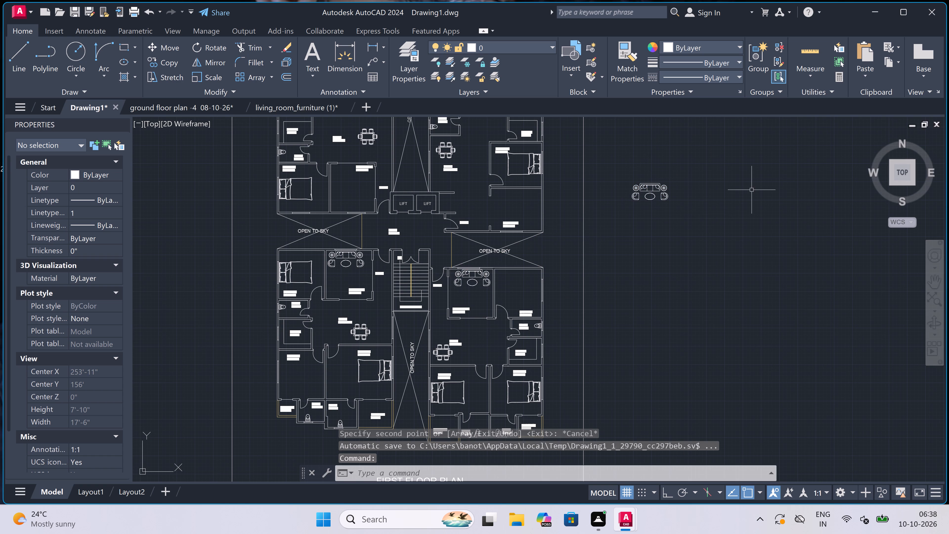
Rotate the spare sofa set outside the east border by 180 degrees about the sofa's centre.
scroll(659, 170, "up", 2)
left_click(701, 178)
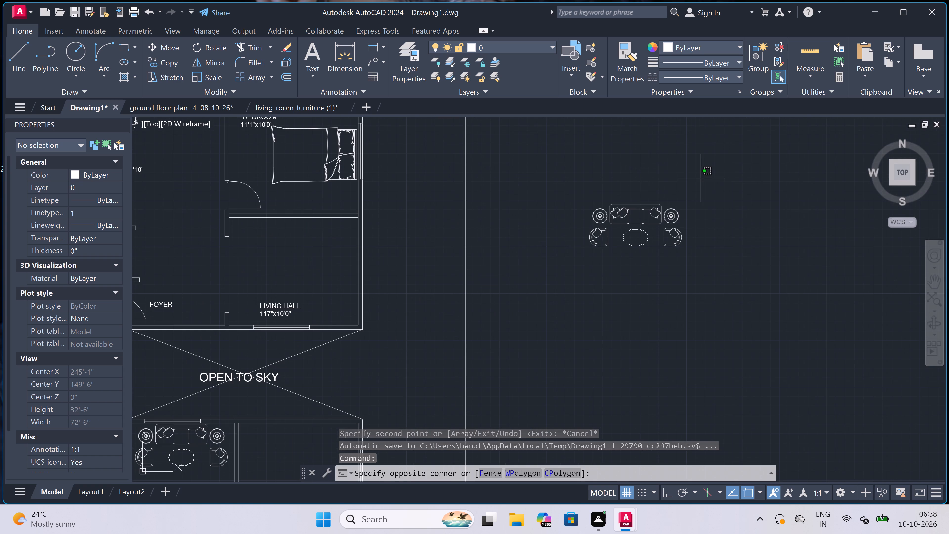
left_click(553, 267)
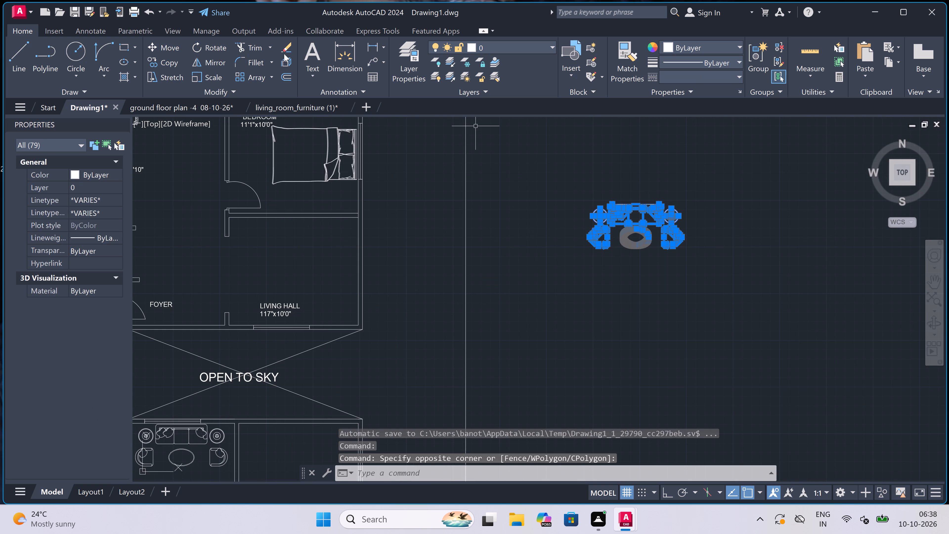
left_click(217, 44)
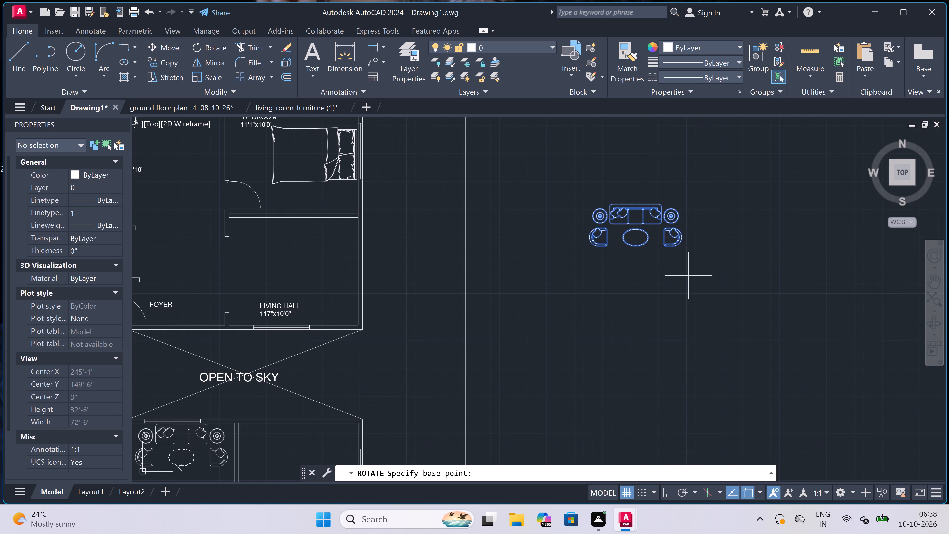
left_click(633, 215)
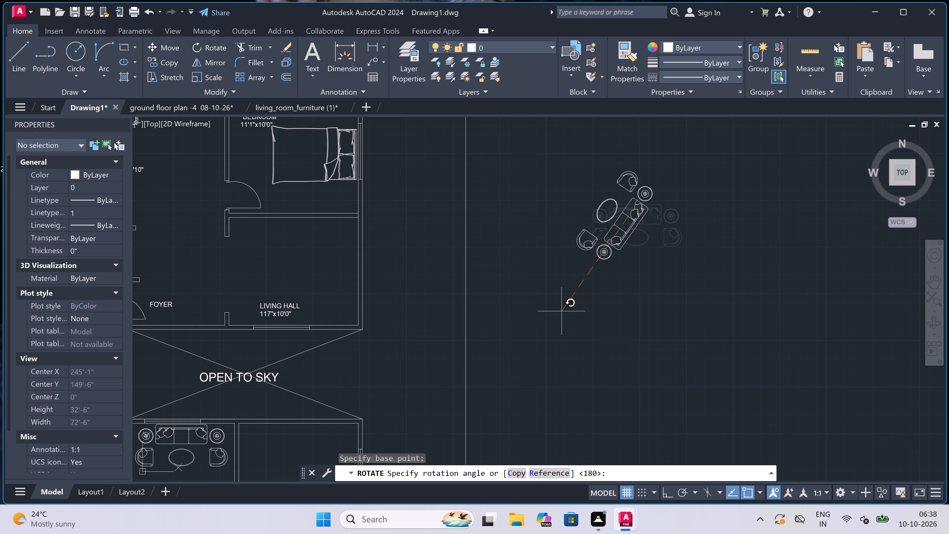
key("F8")
left_click(551, 214)
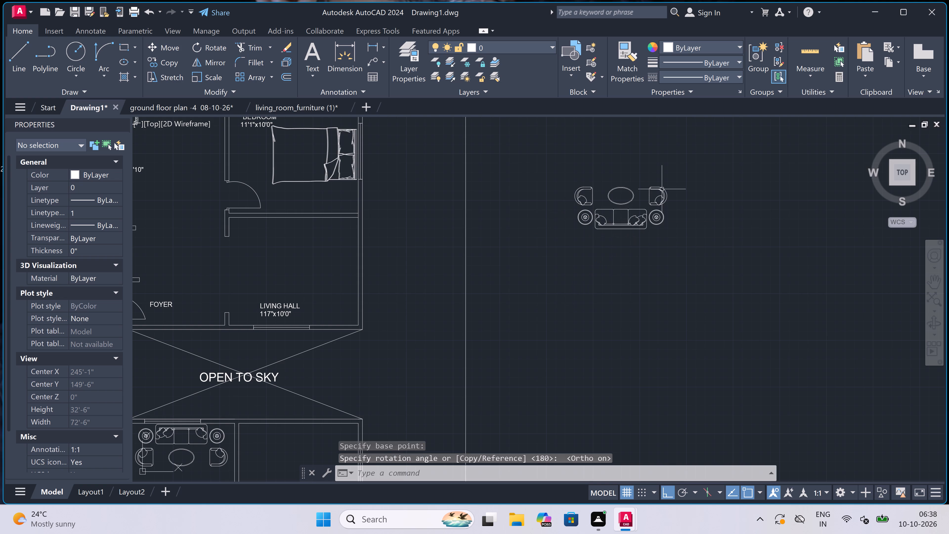
Copy the rotated sofa set by its sofa-back midpoint into the northeast apartment's living hall, against the south window wall.
left_click(688, 172)
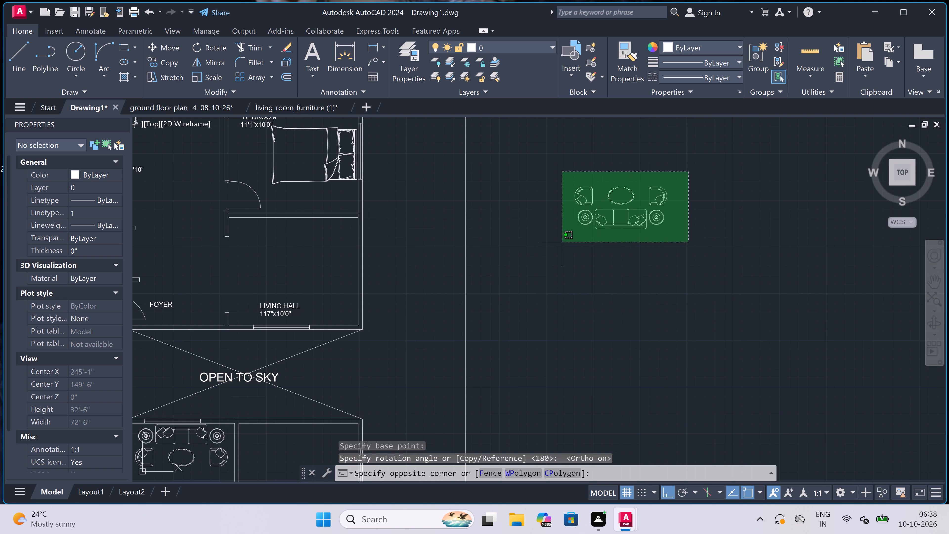
left_click(545, 240)
left_click(163, 57)
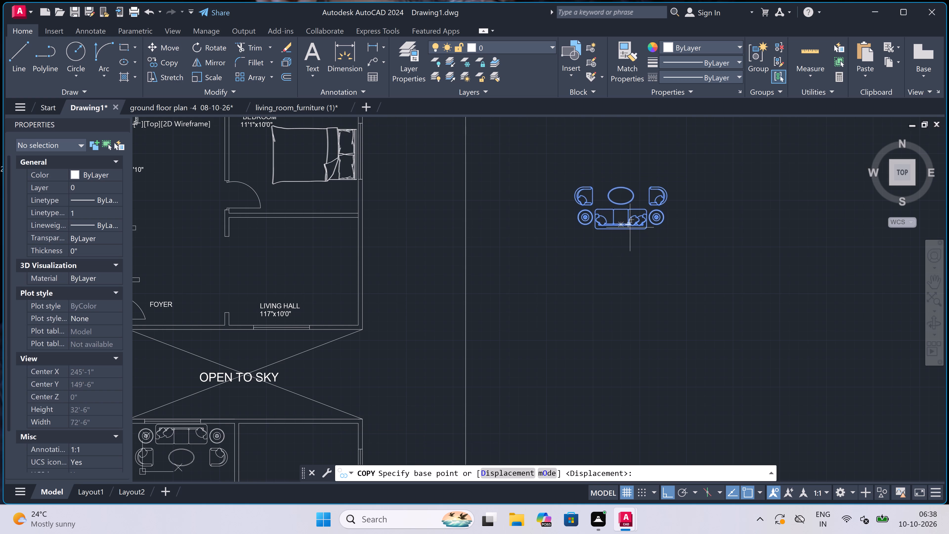
left_click(619, 228)
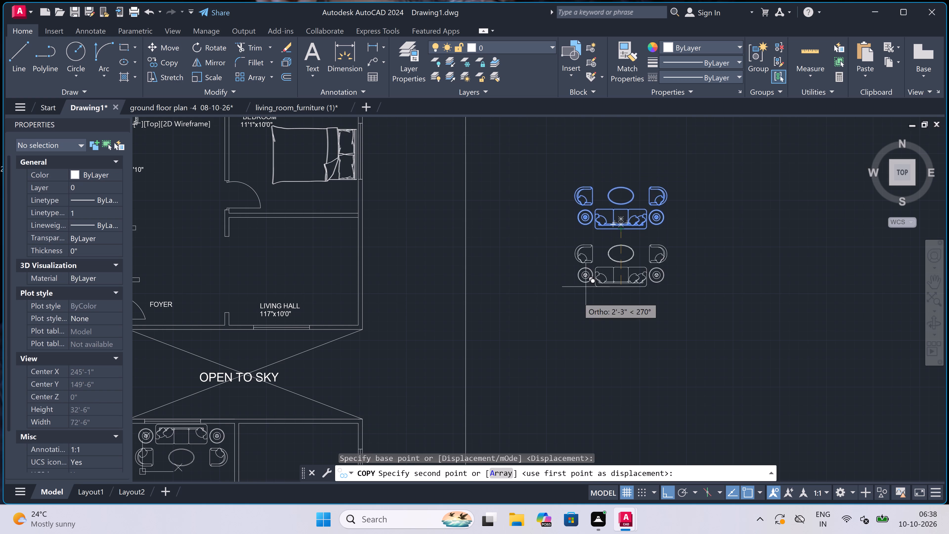
key("F8")
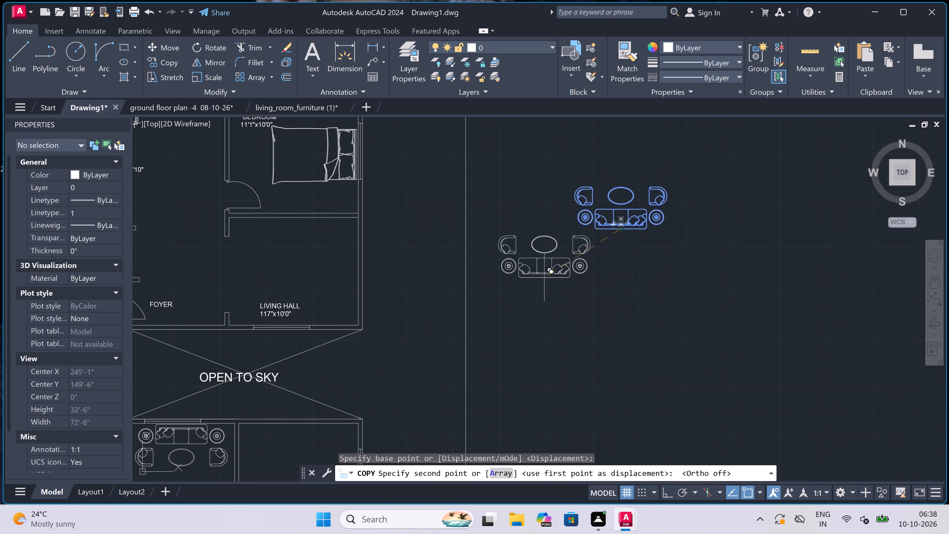
scroll(551, 265, "down", 2)
scroll(460, 282, "up", 2)
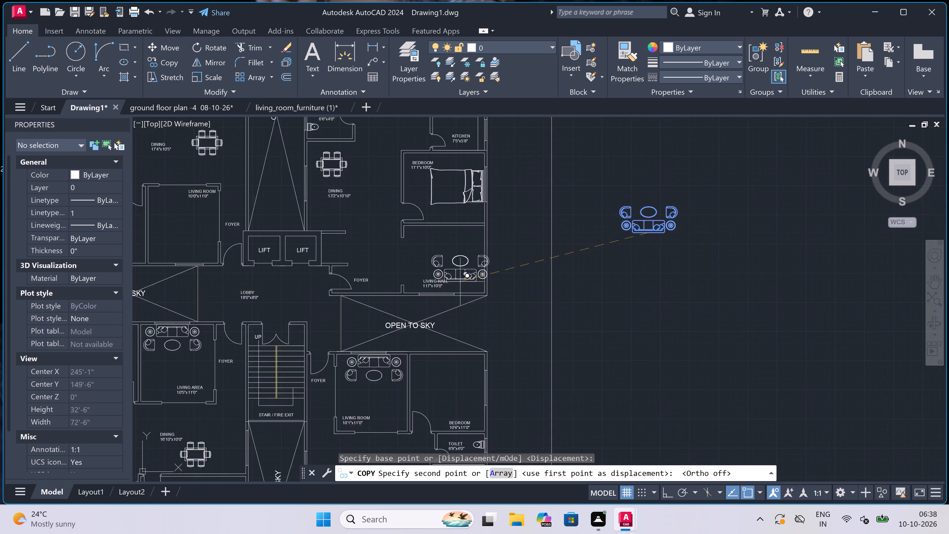
scroll(460, 282, "up", 2)
scroll(460, 282, "down", 2)
scroll(437, 296, "up", 3)
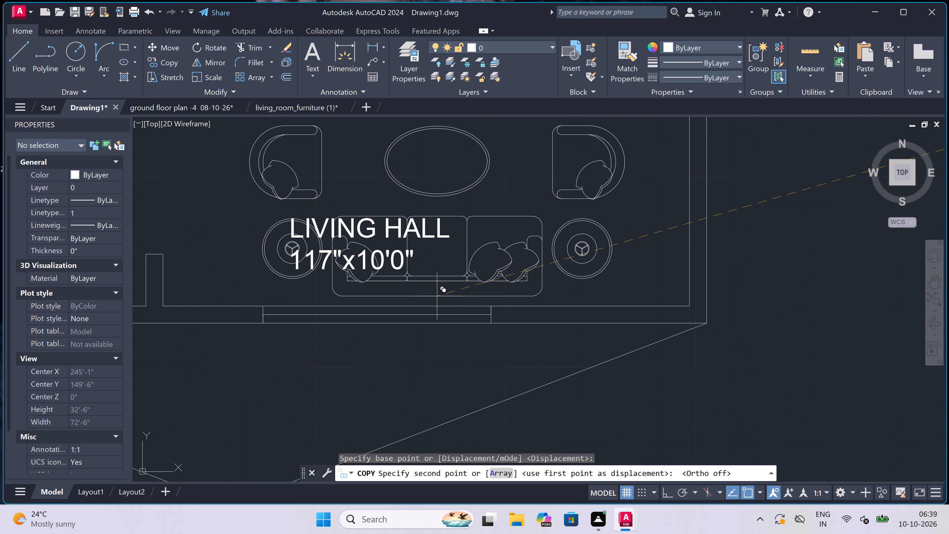
left_click(420, 301)
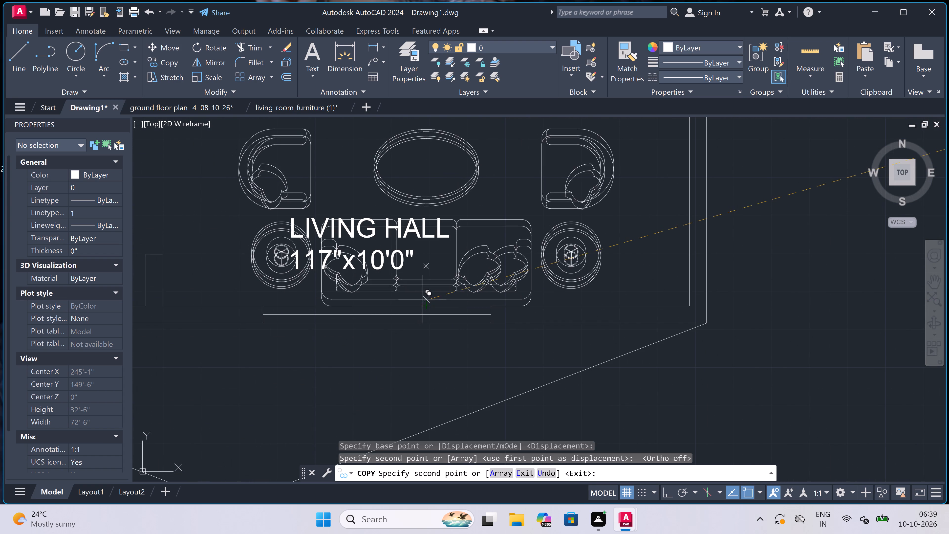
Place another copy of the sofa set in the northwest apartment's 10'0"x11'0" living room, against the south window wall.
scroll(464, 279, "down", 6)
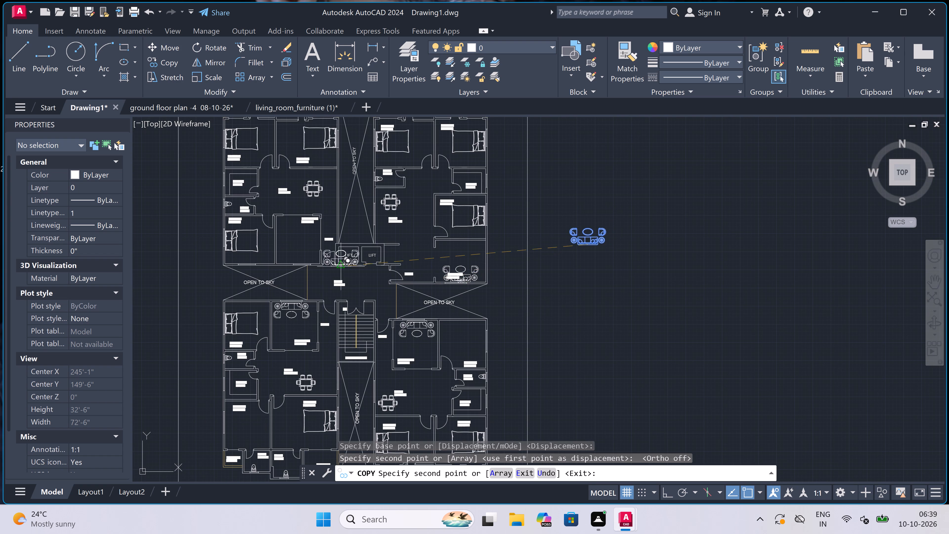
scroll(216, 236, "up", 3)
scroll(531, 339, "up", 1)
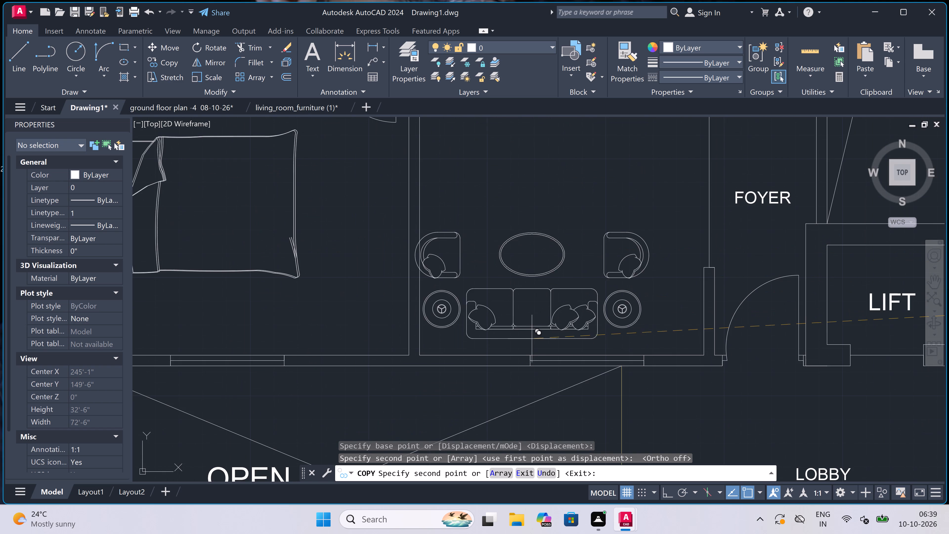
left_click(561, 352)
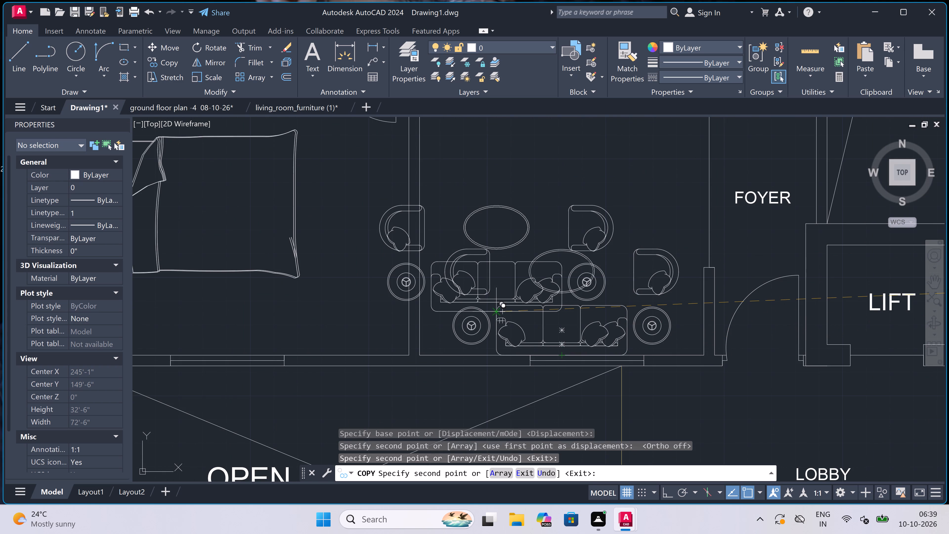
key("Escape")
Move the northeast apartment's LIVING HALL label off the sofa set to the clear floor in the room's northern part.
scroll(497, 305, "down", 5)
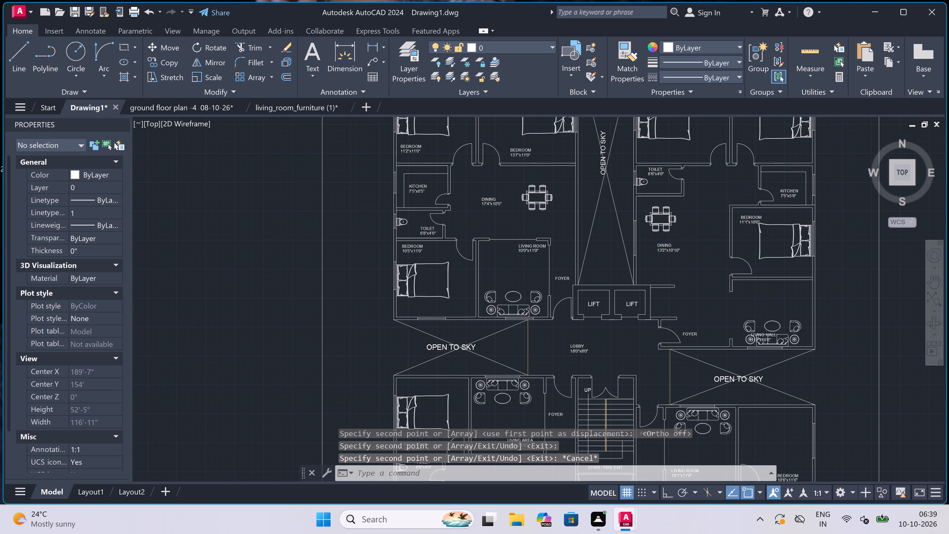
scroll(749, 310, "up", 2)
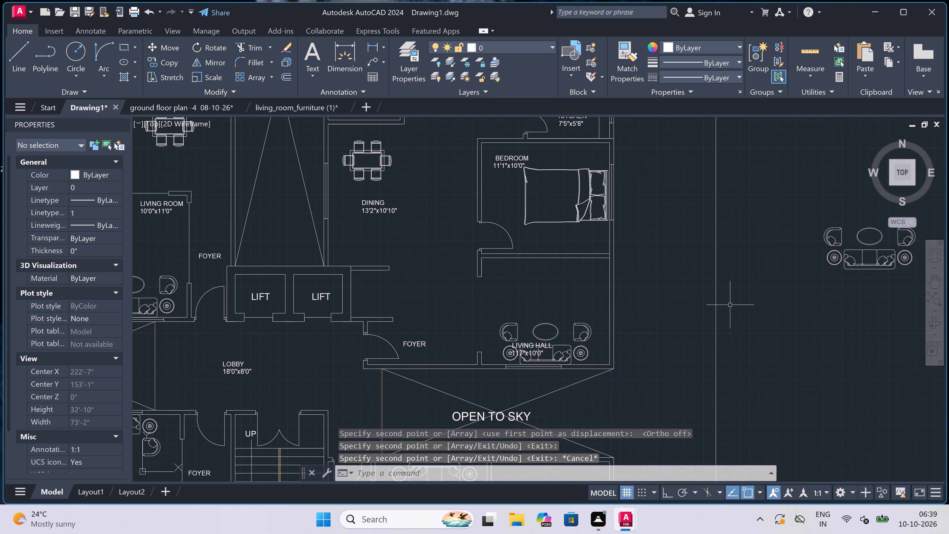
scroll(547, 345, "up", 2)
left_click(513, 345)
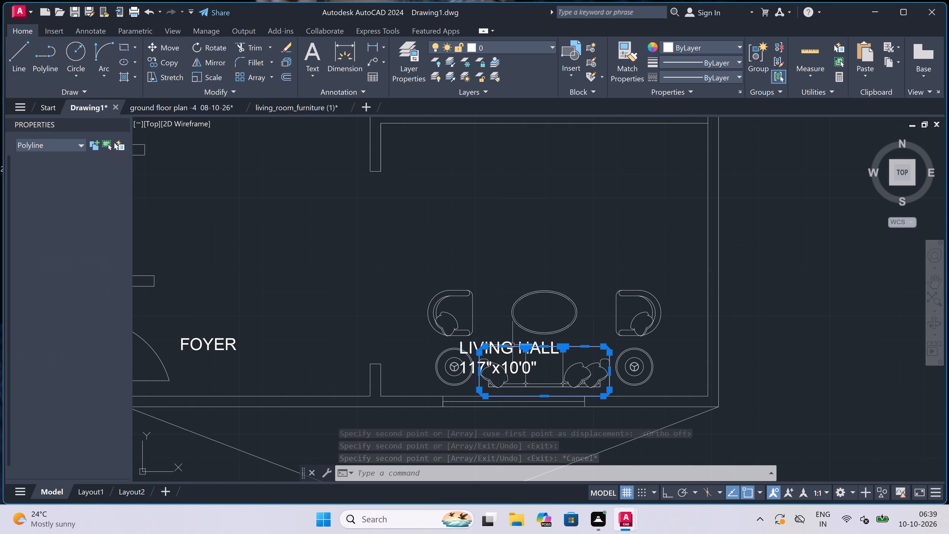
scroll(480, 340, "up", 1)
key("Escape")
scroll(481, 343, "up", 3)
double_click(481, 345)
left_click(407, 367)
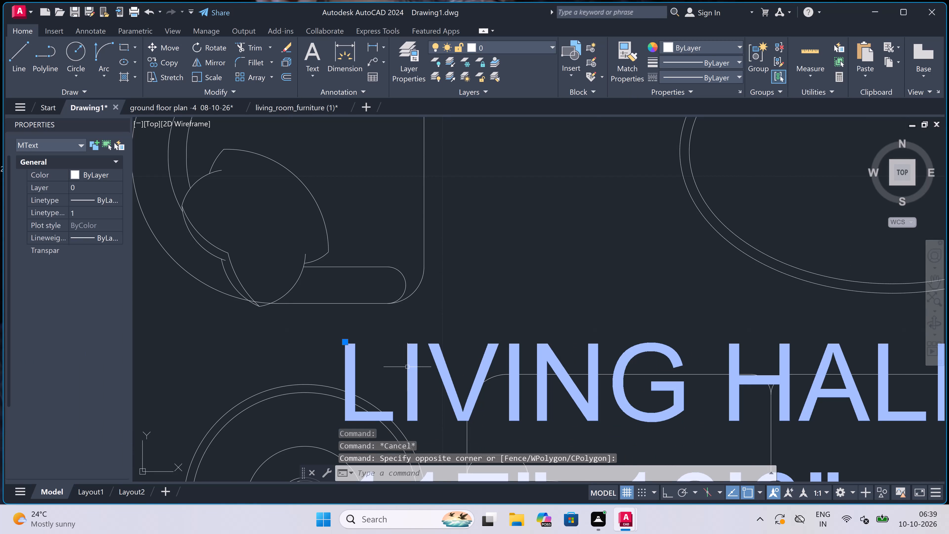
left_click(343, 342)
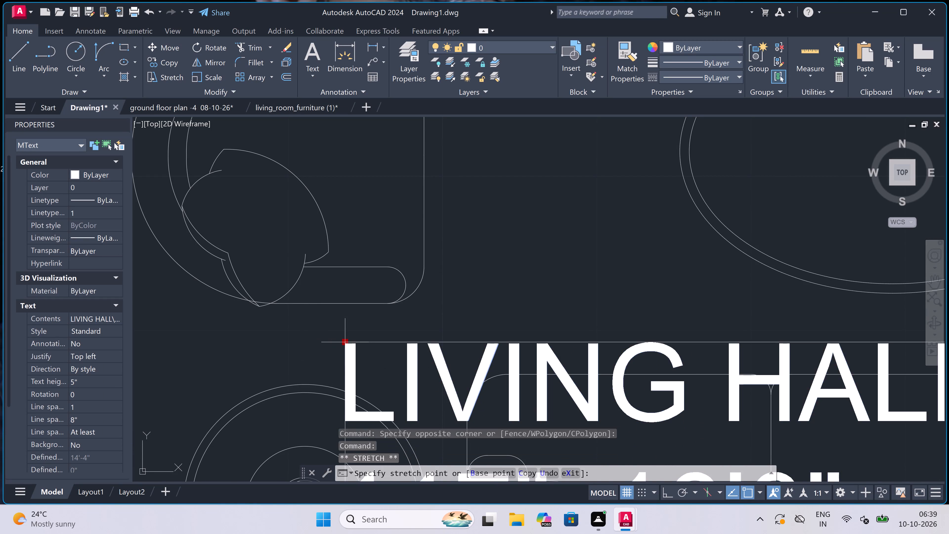
scroll(383, 301, "down", 4)
scroll(416, 244, "down", 4)
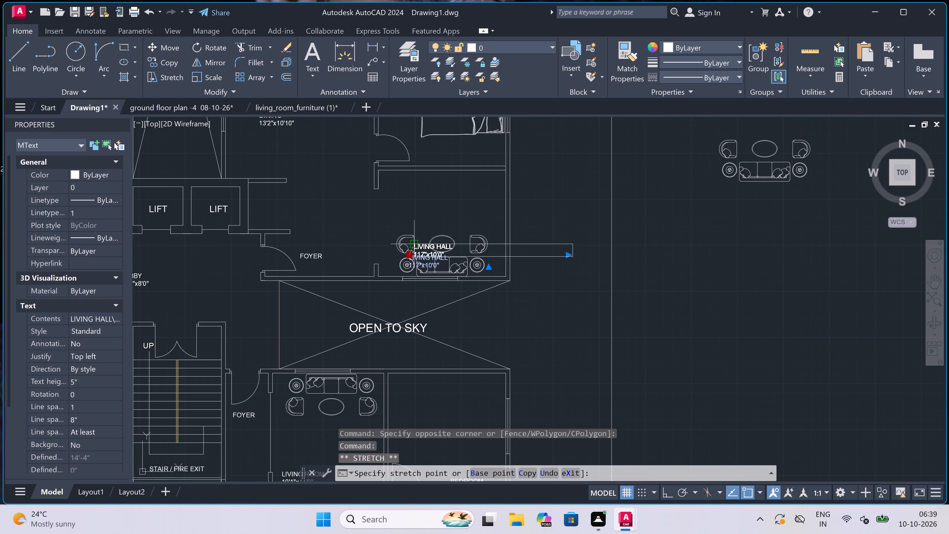
scroll(435, 187, "up", 2)
left_click(438, 182)
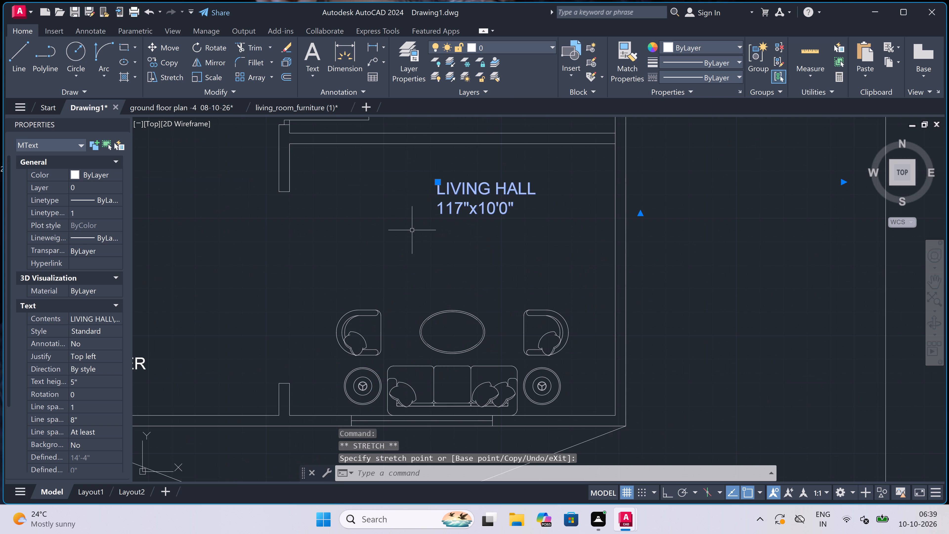
key("Escape")
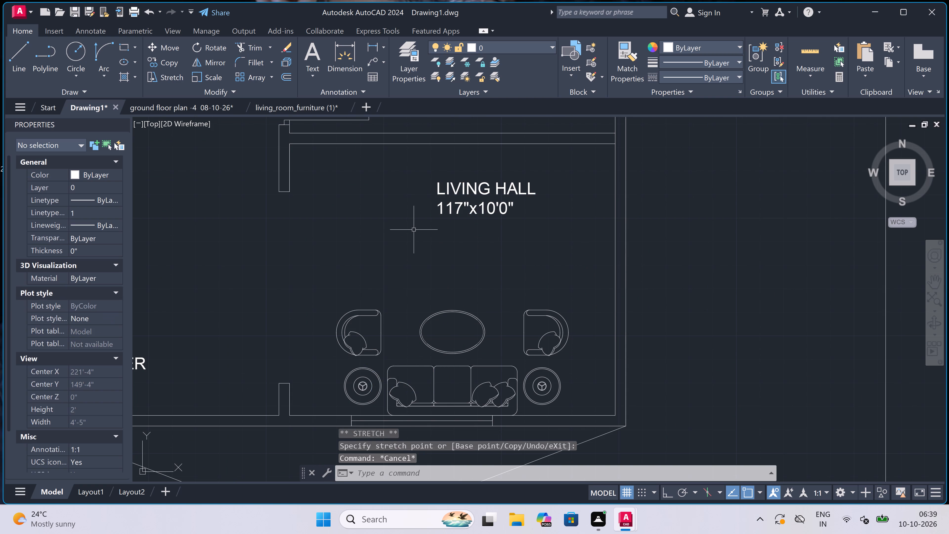
Draw a vertical line closing the opening in the living hall's west wall, between the midpoints of the two wall ends.
scroll(416, 230, "down", 3)
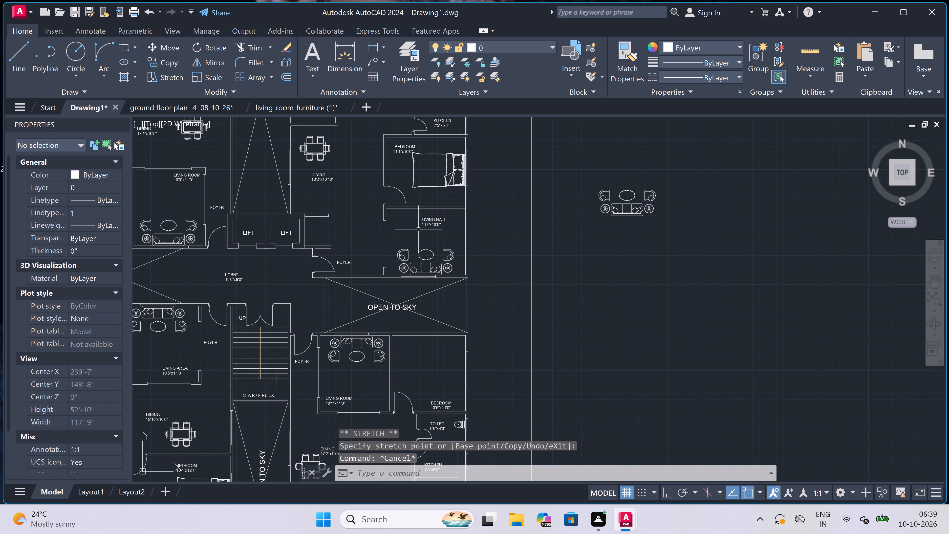
key("l")
key("space")
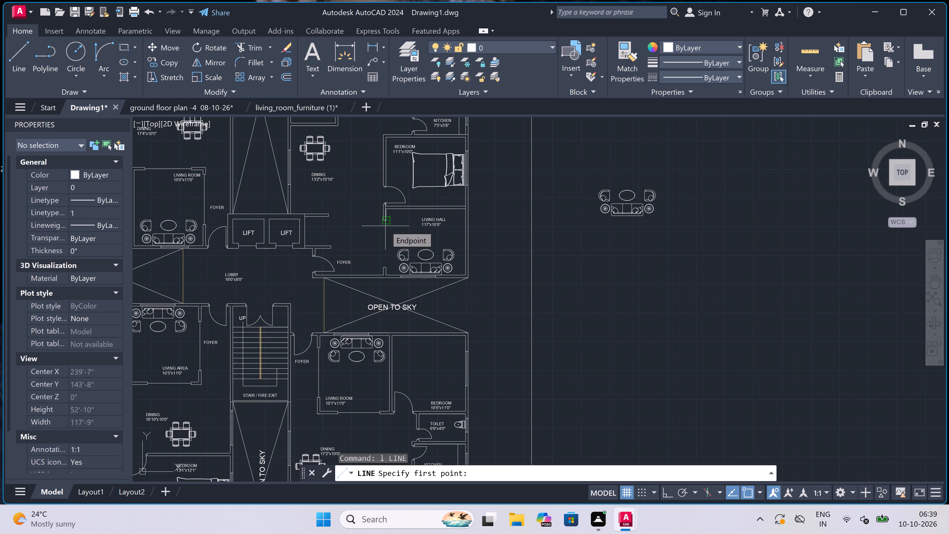
scroll(385, 226, "up", 3)
left_click(384, 202)
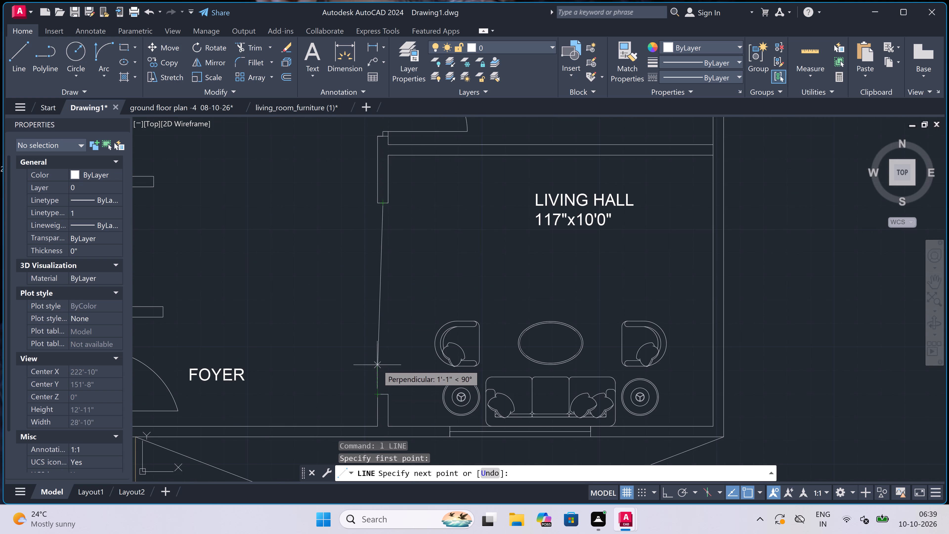
key("F8")
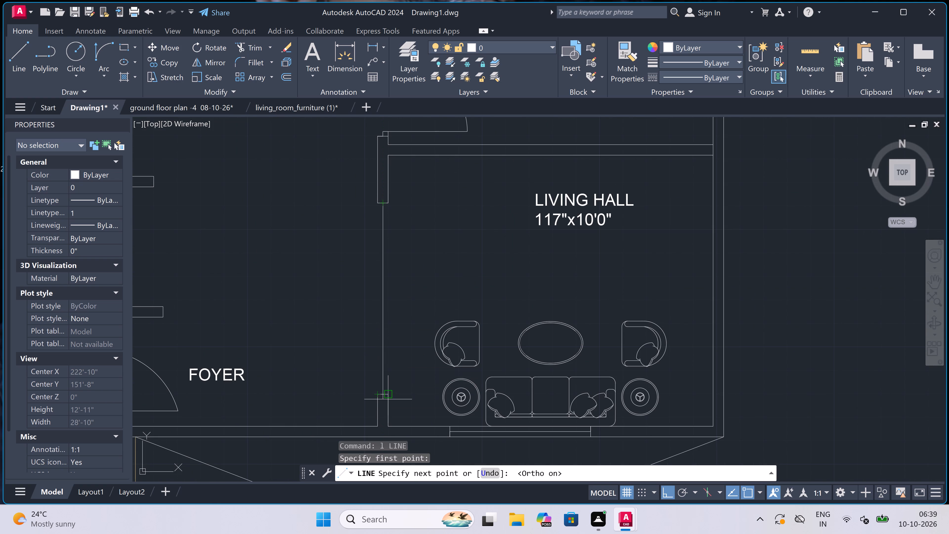
left_click(383, 390)
key("Escape")
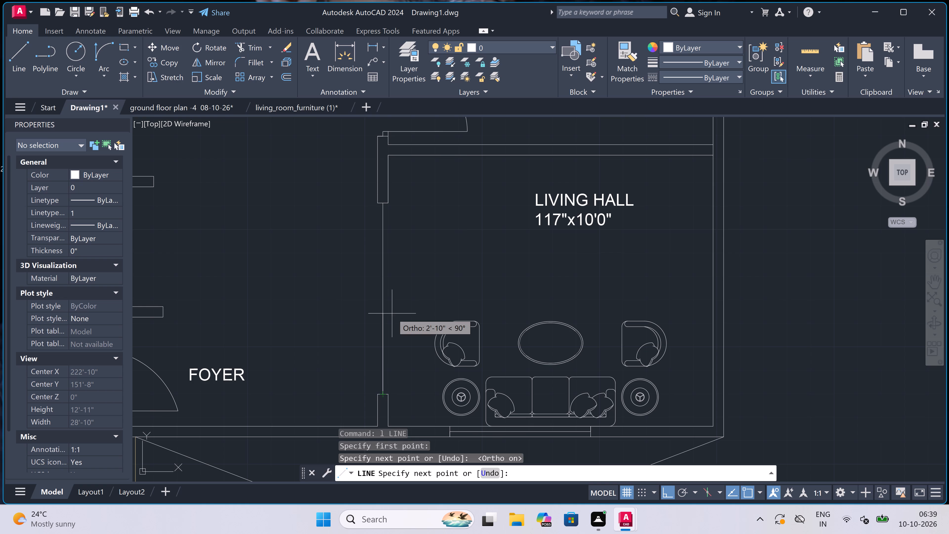
Delete the spare sofa set outside the plan's east border.
scroll(393, 263, "down", 4)
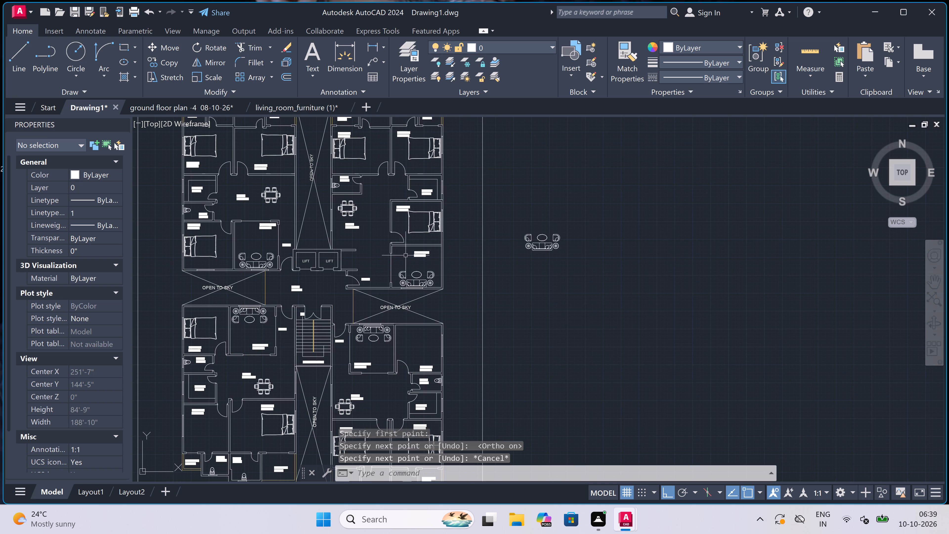
left_click(615, 218)
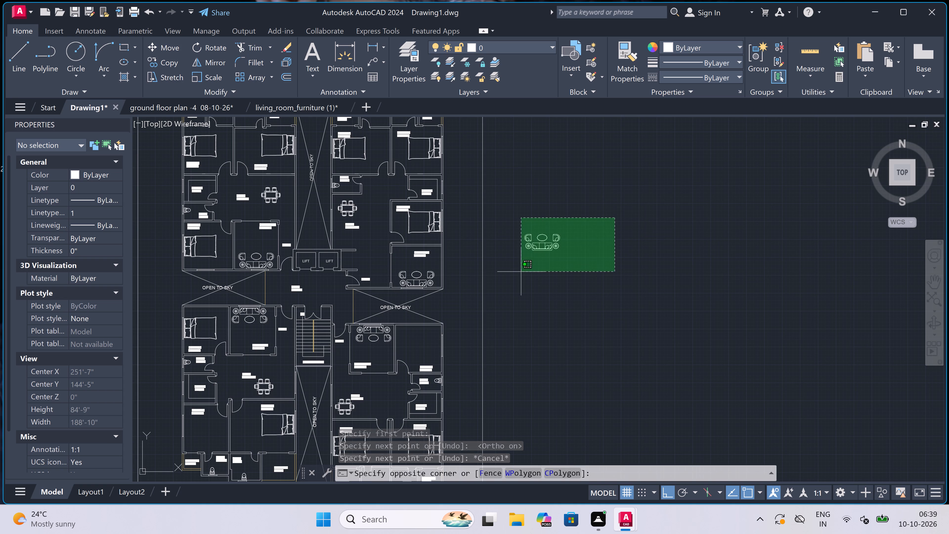
double_click(509, 275)
key("Delete")
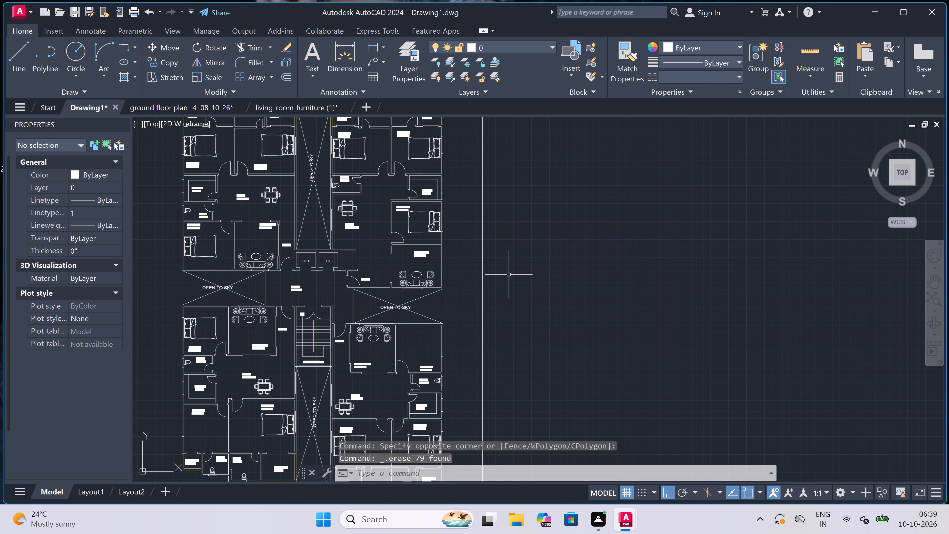
Hatch the walls around and between the northwest apartment's two north toilets with ANSI32, including the partition between the bedrooms.
scroll(509, 275, "down", 1)
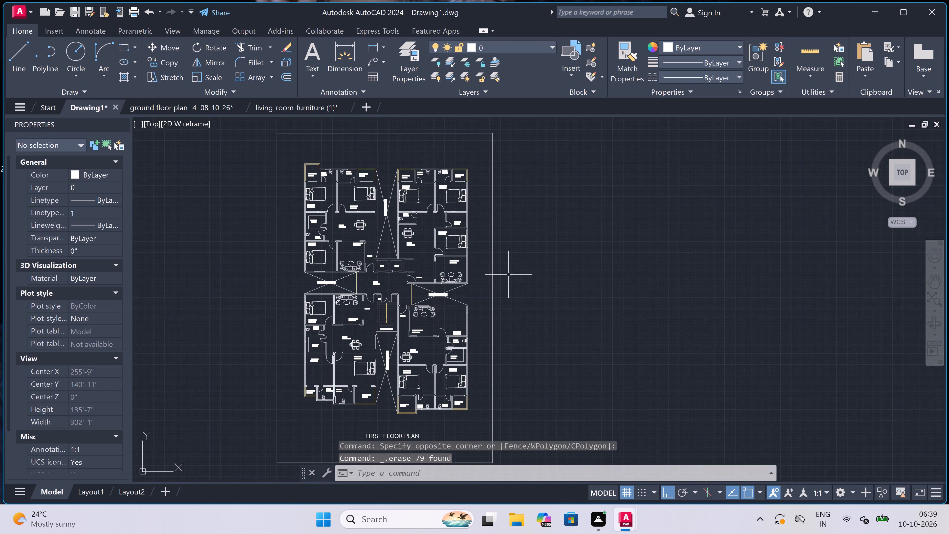
type("h")
key("space")
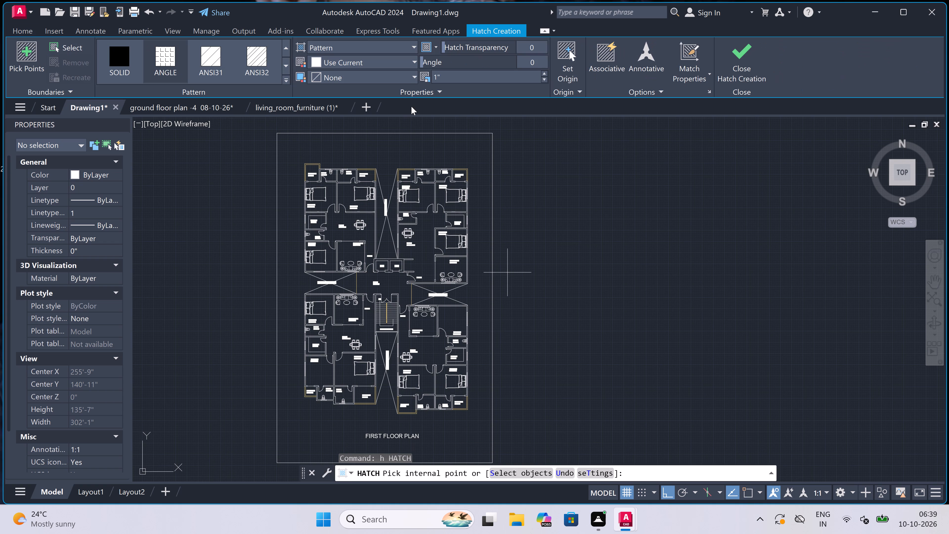
left_click(255, 54)
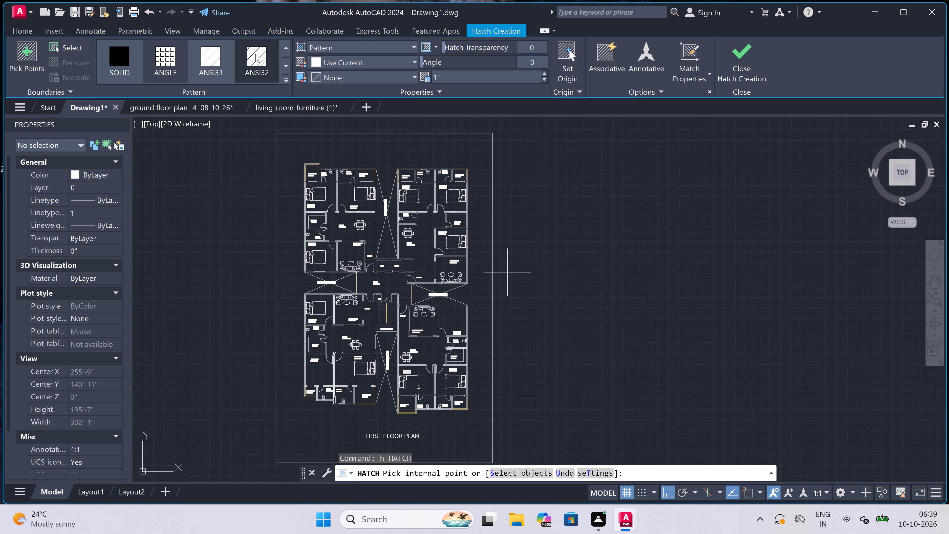
scroll(317, 185, "up", 3)
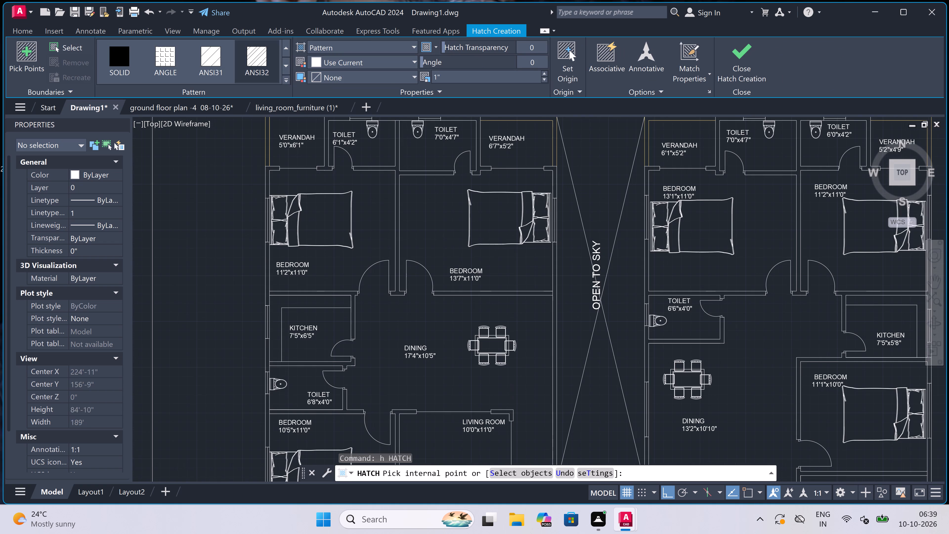
scroll(365, 225, "down", 3)
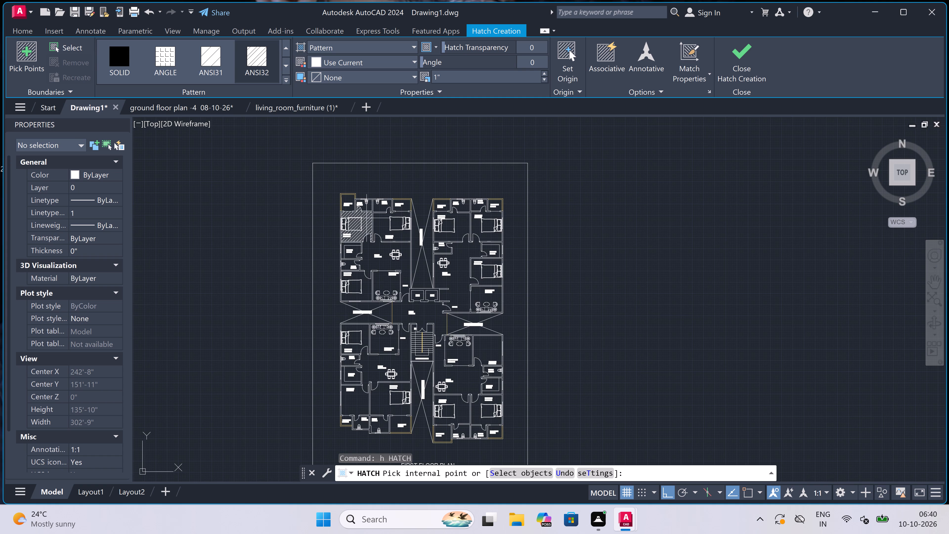
scroll(375, 187, "up", 3)
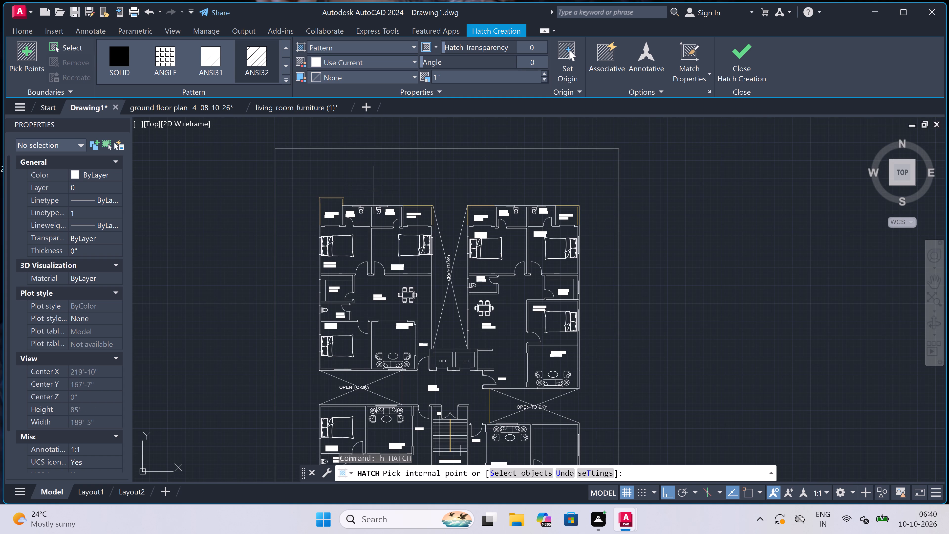
scroll(362, 210, "up", 3)
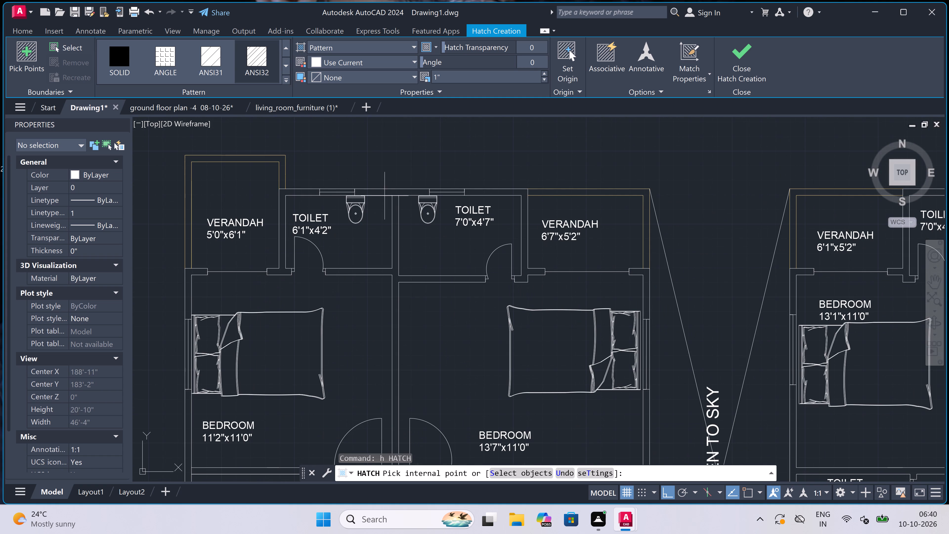
left_click(388, 193)
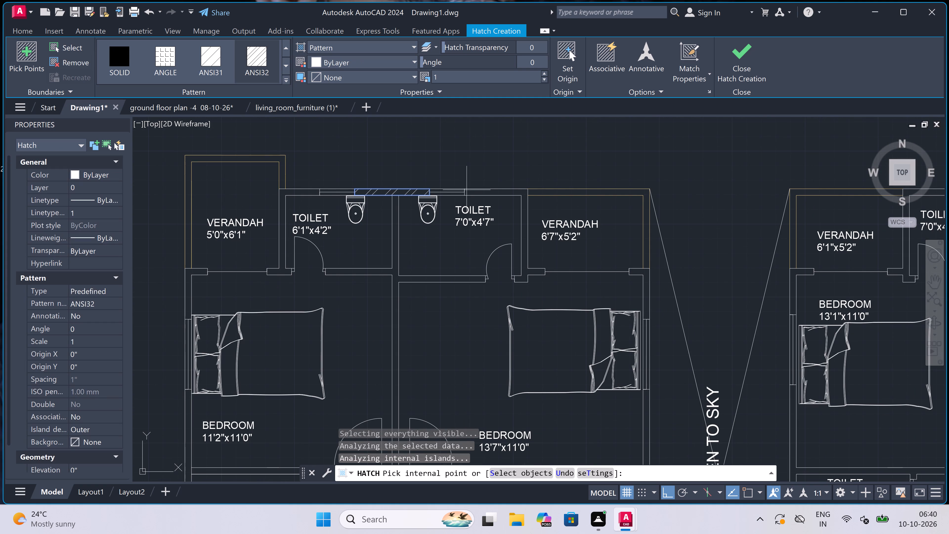
left_click(503, 192)
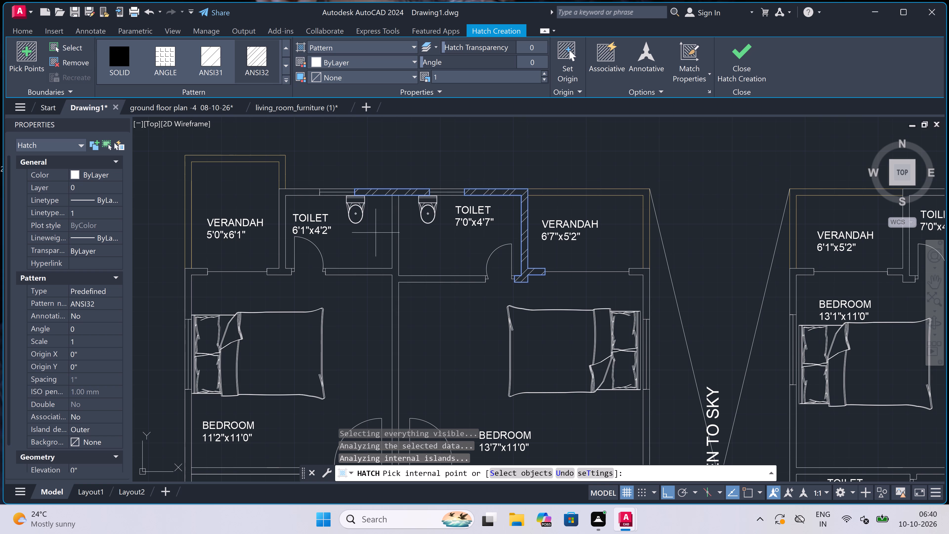
left_click(394, 227)
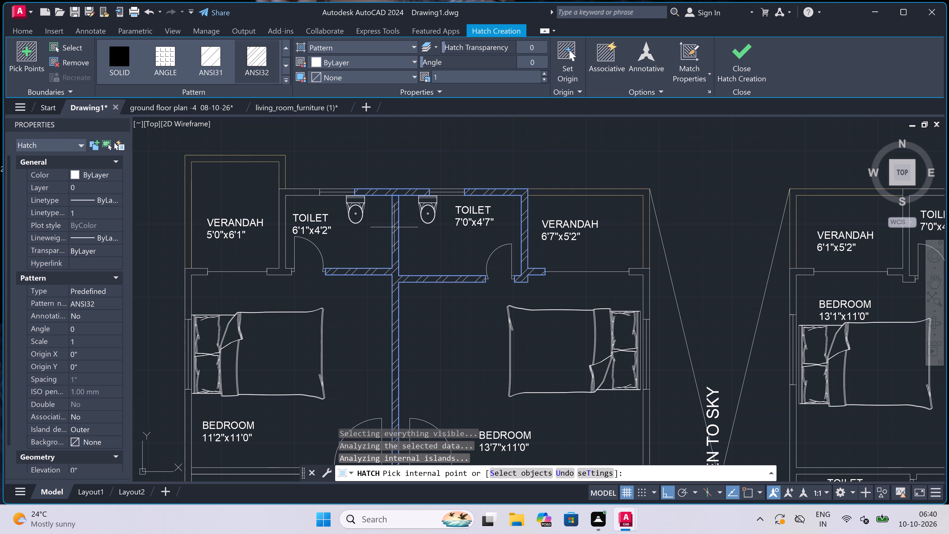
left_click(300, 192)
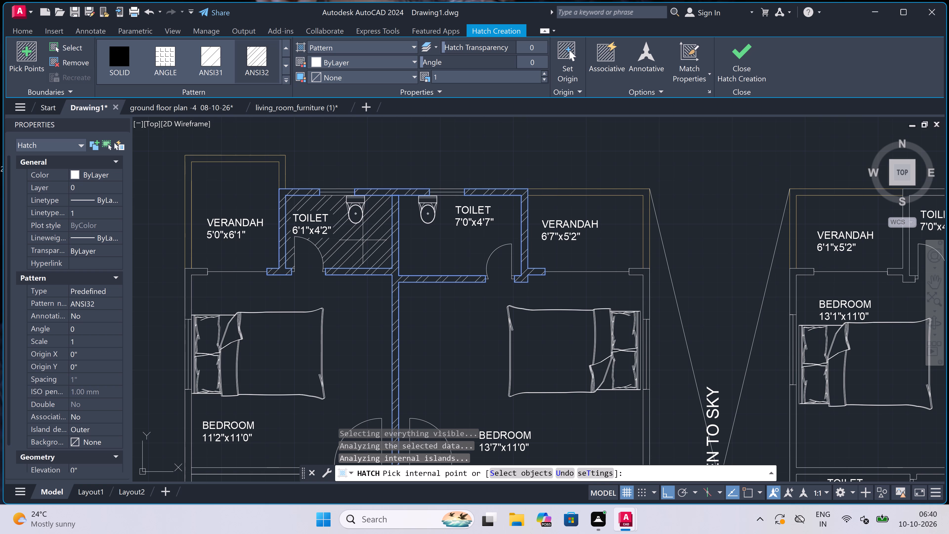
Extend the ANSI32 hatch to the 13'7"x11'0" bedroom's northeast corner wall beside the verandah and its south wall along the dining area.
scroll(363, 240, "down", 2)
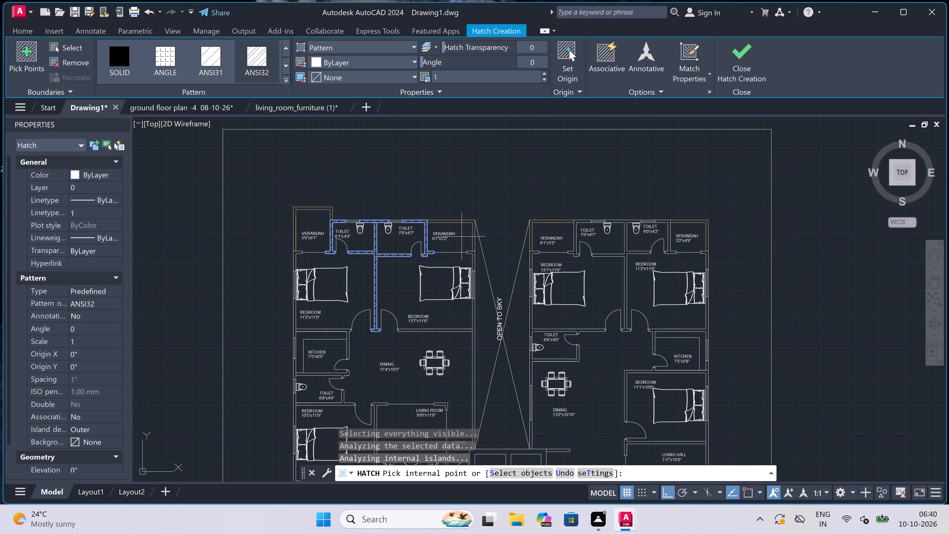
scroll(465, 233, "up", 1)
scroll(481, 291, "up", 2)
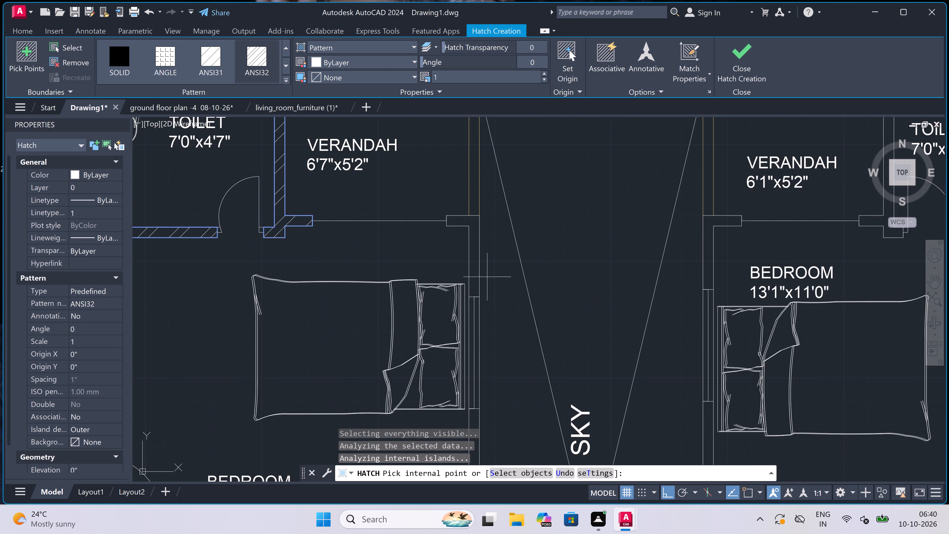
left_click(475, 241)
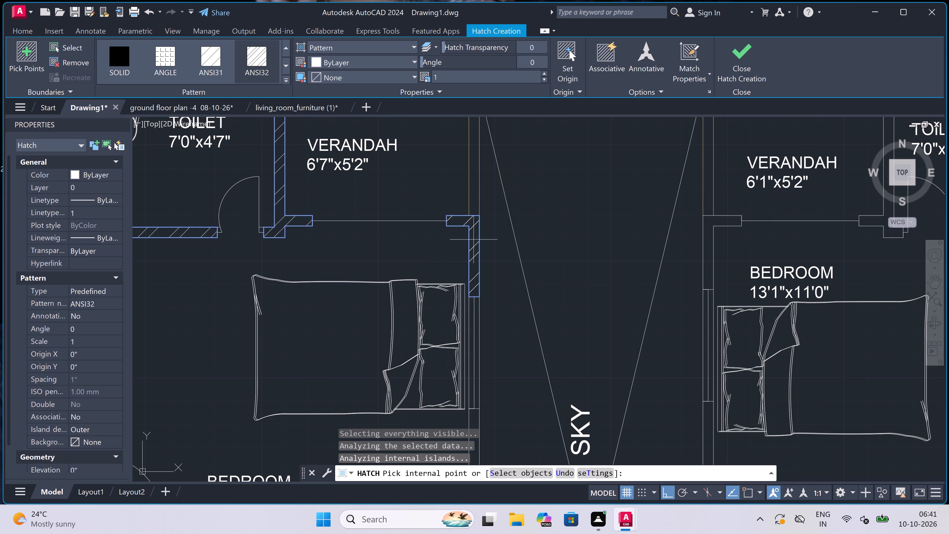
scroll(473, 240, "down", 3)
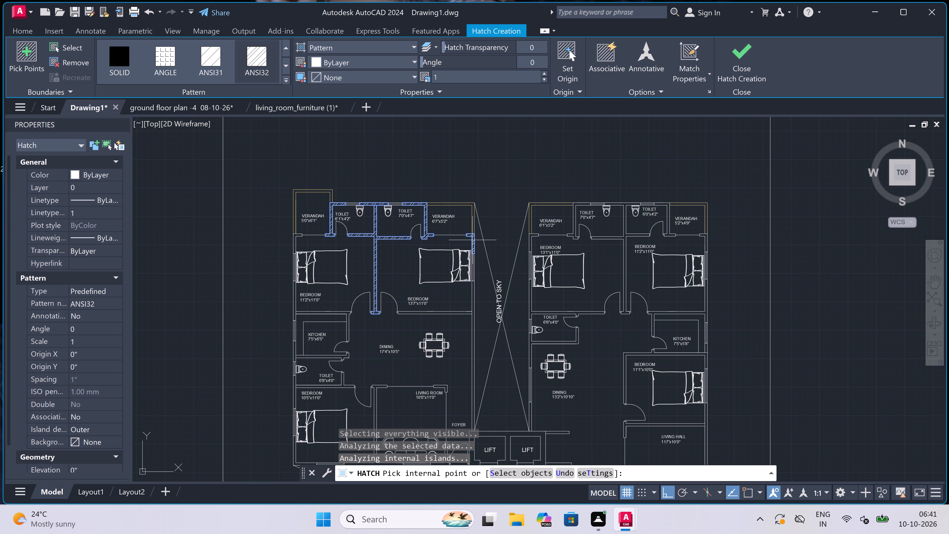
scroll(357, 435, "down", 2)
scroll(465, 318, "up", 2)
scroll(441, 308, "up", 2)
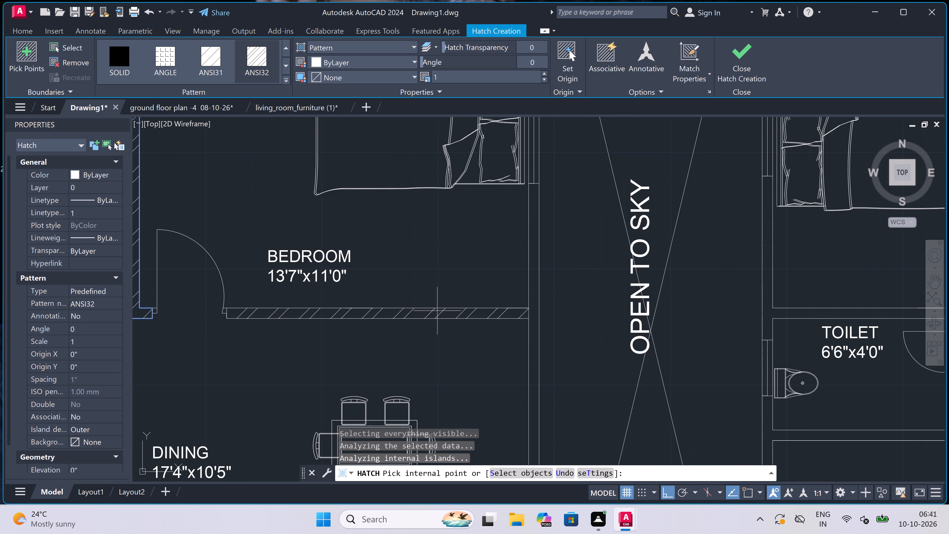
left_click(437, 311)
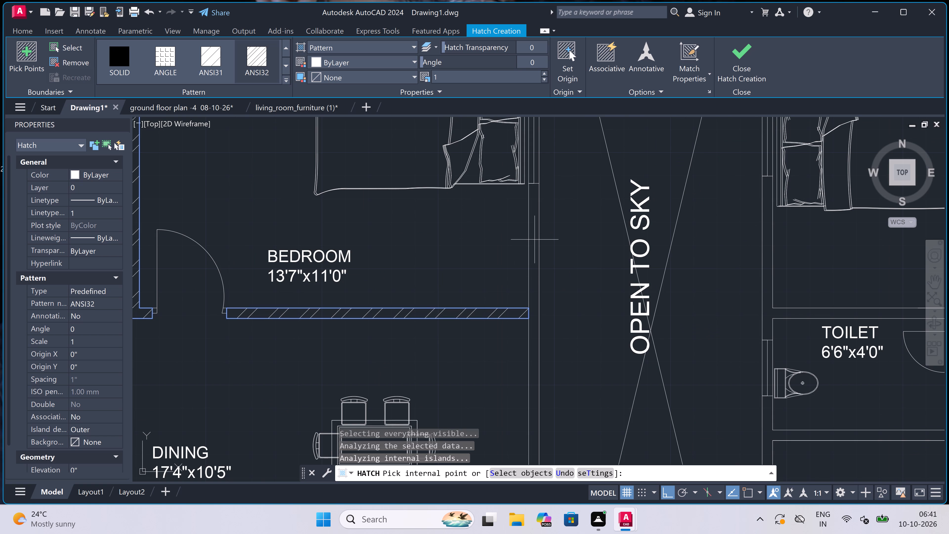
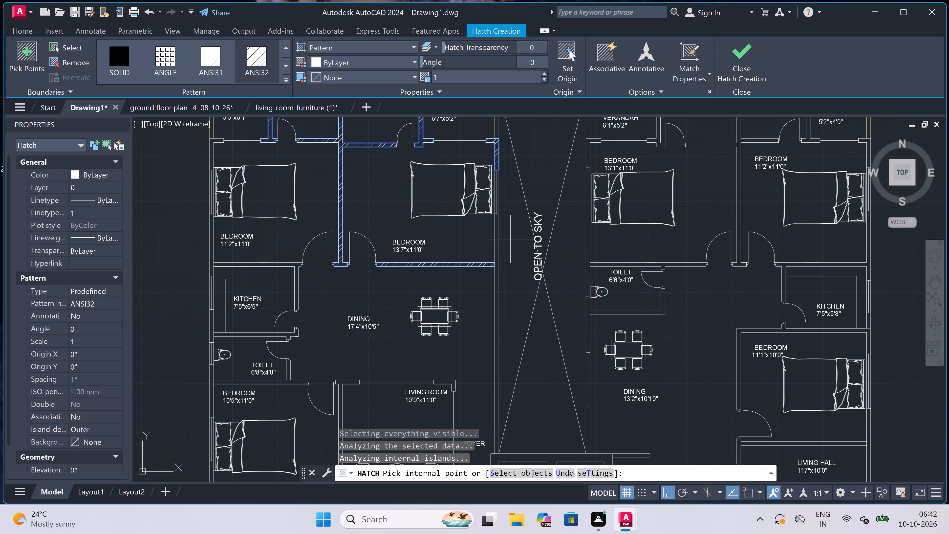
Fill the dining-side wall of the open-to-sky shaft, the lift core walls and the adjoining foyer wall stubs with the ANSI32 hatch.
scroll(497, 247, "up", 2)
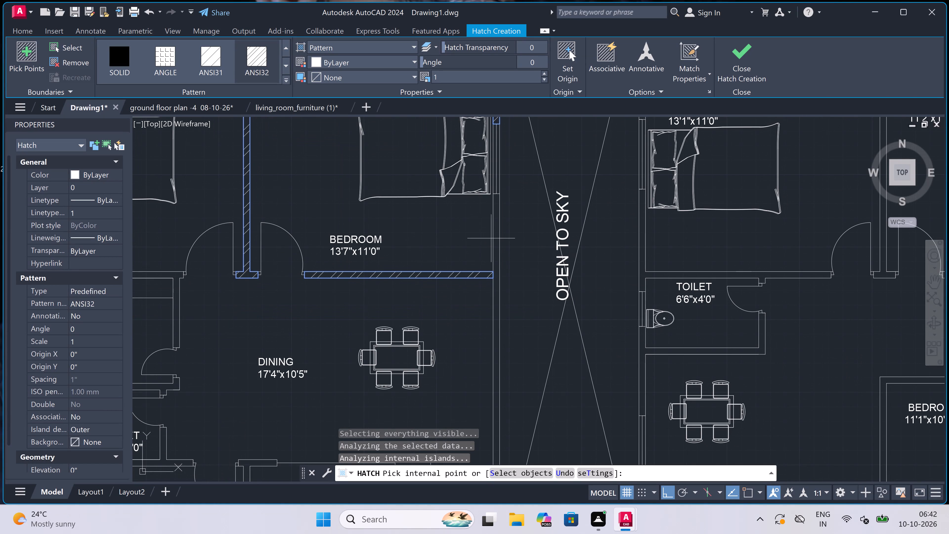
left_click(496, 227)
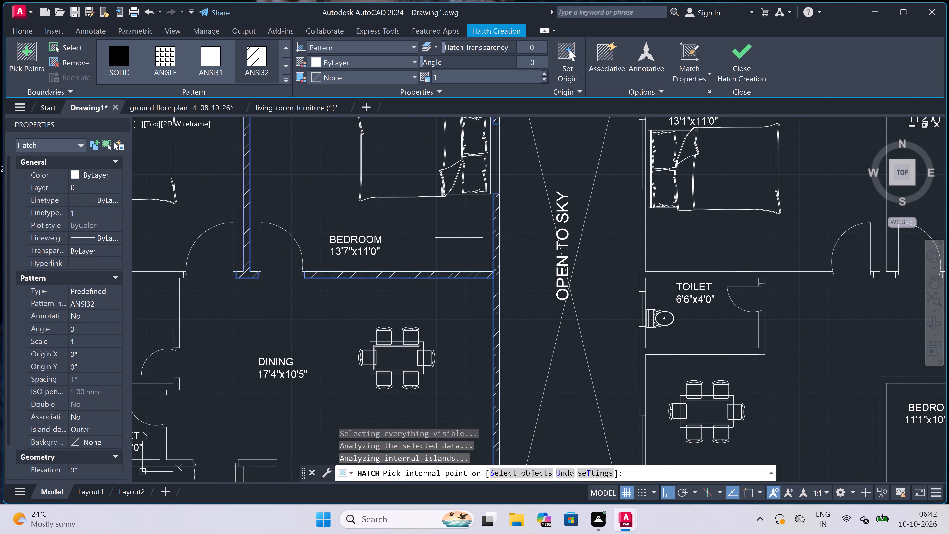
scroll(420, 244, "down", 3)
scroll(414, 332, "down", 3)
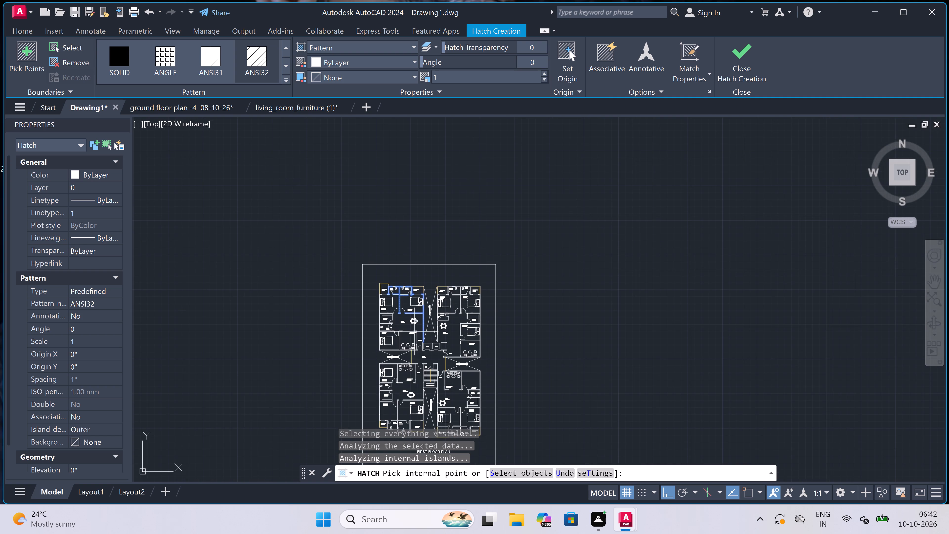
scroll(422, 366, "up", 3)
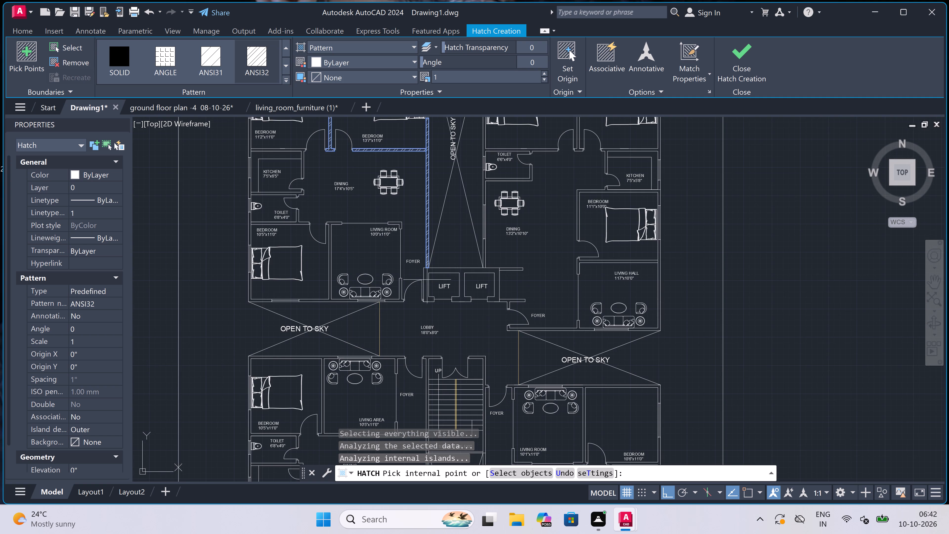
scroll(427, 278, "up", 2)
left_click(427, 278)
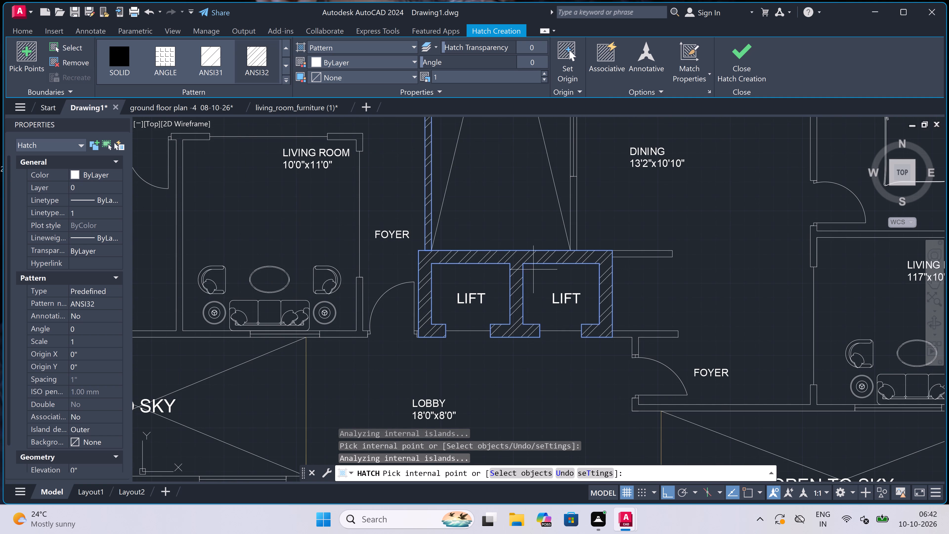
left_click(637, 251)
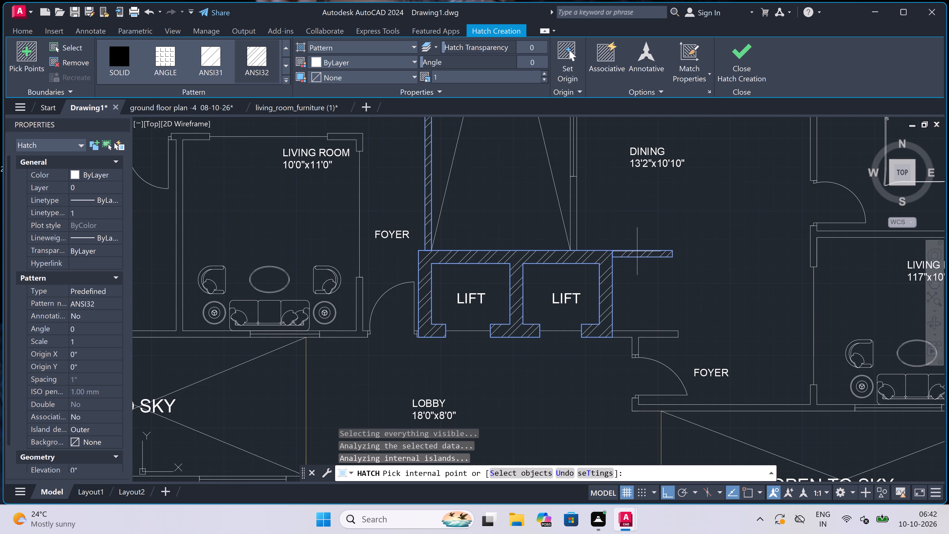
left_click(634, 334)
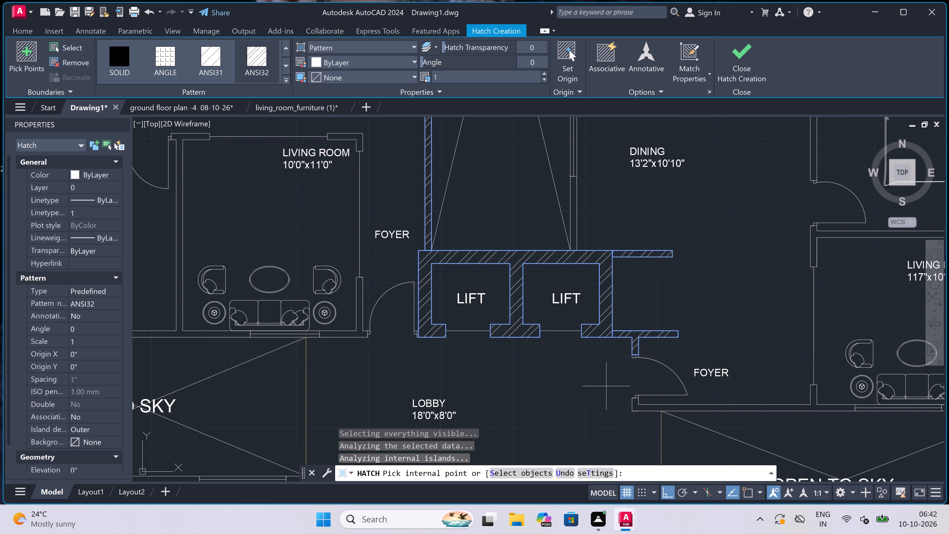
Hatch the walls around the 10'0"x11'0" living room and the 10'5"x11'0" bedroom, including its partition with the 6'8"x4'0" toilet.
left_click(356, 335)
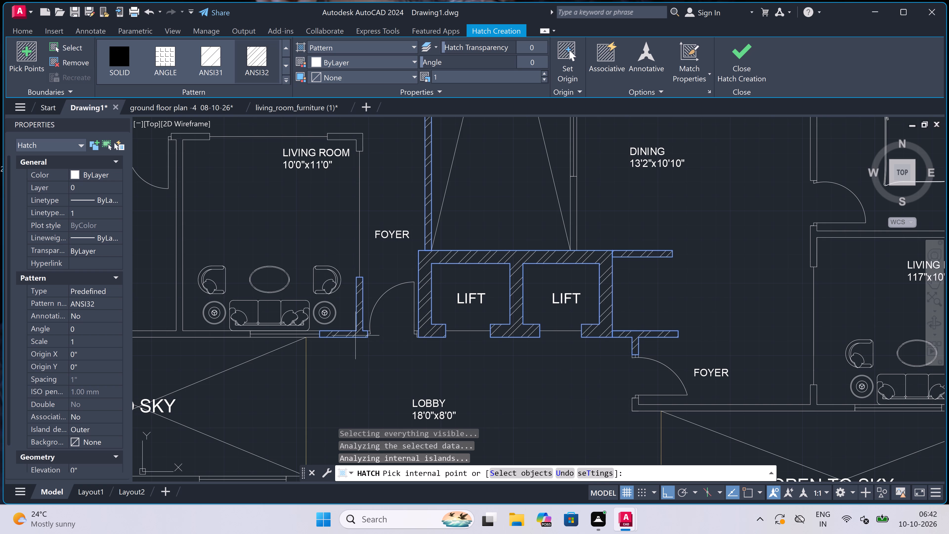
left_click(206, 334)
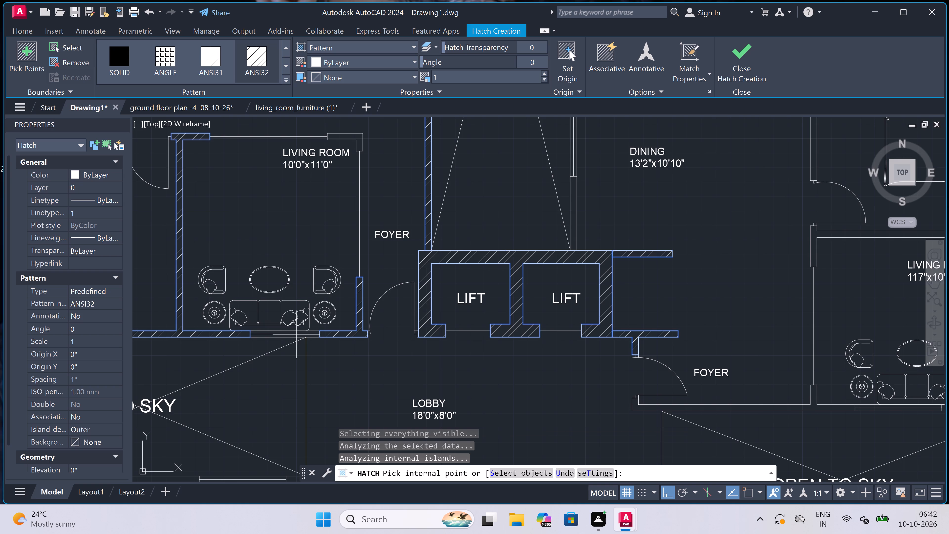
scroll(501, 336, "down", 4)
scroll(350, 317, "down", 3)
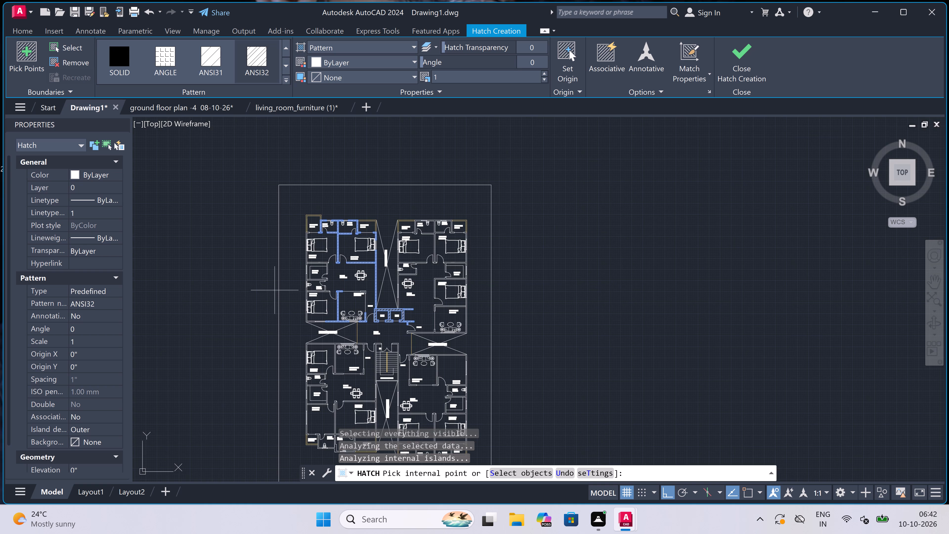
scroll(295, 303, "up", 3)
scroll(314, 279, "up", 2)
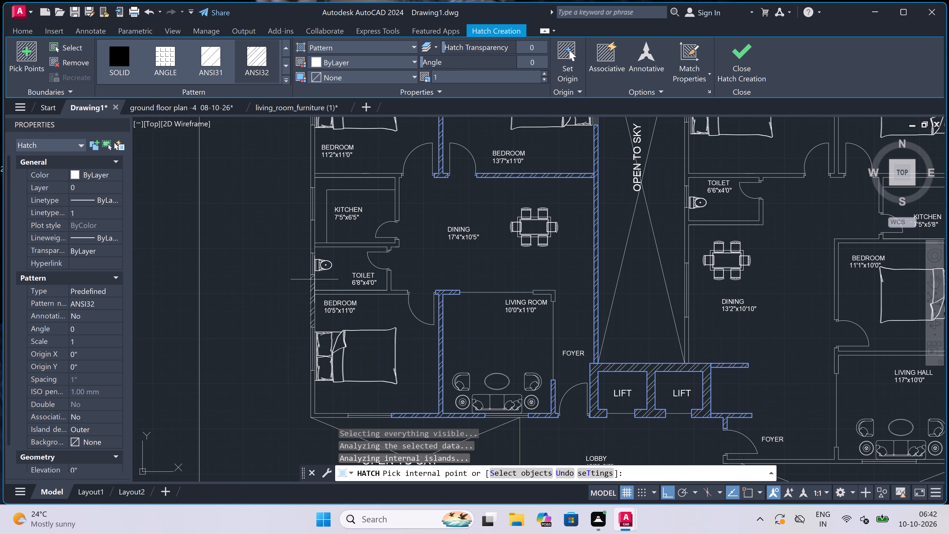
left_click(313, 287)
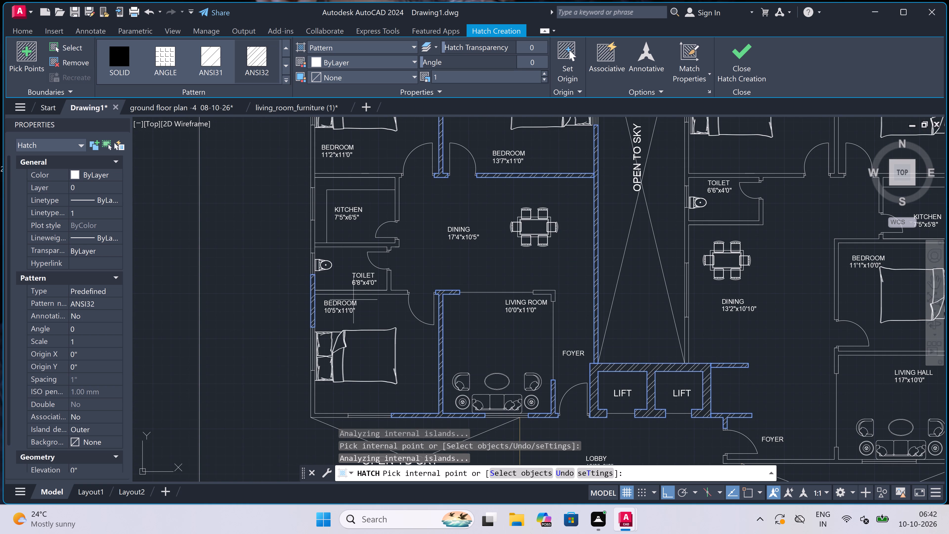
left_click(353, 291)
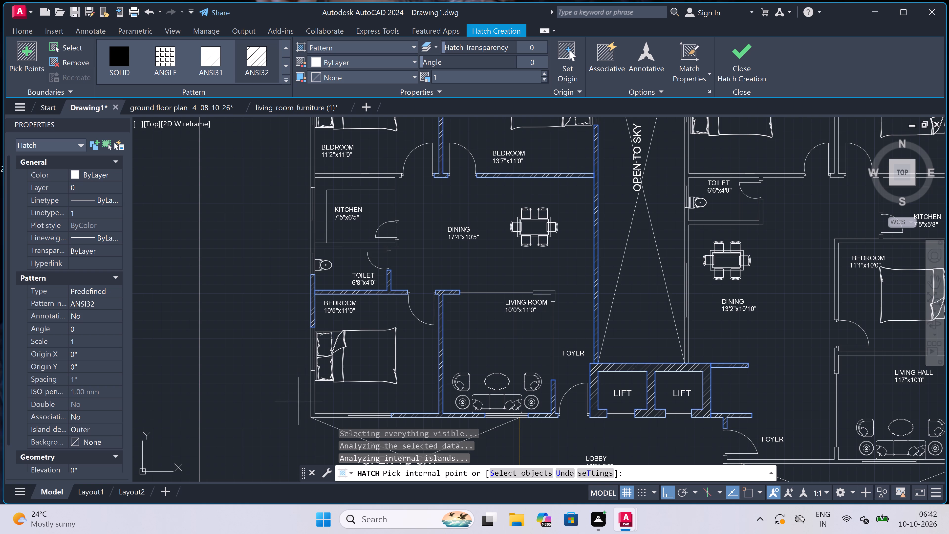
left_click(312, 403)
Hatch the walls around the 7'5"x6'5" kitchen, including the outer wall segments and the partitions to the toilet and bedroom.
scroll(366, 415, "down", 2)
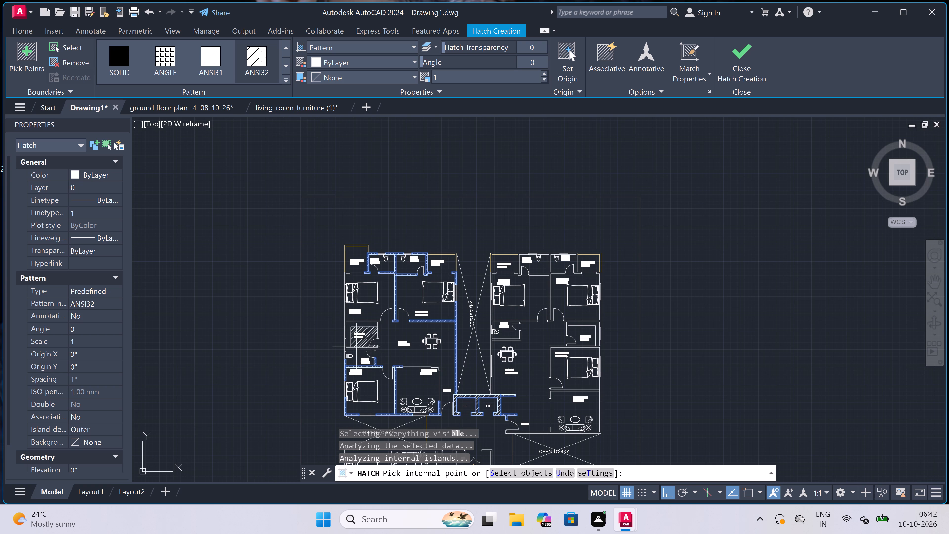
scroll(356, 348, "down", 1)
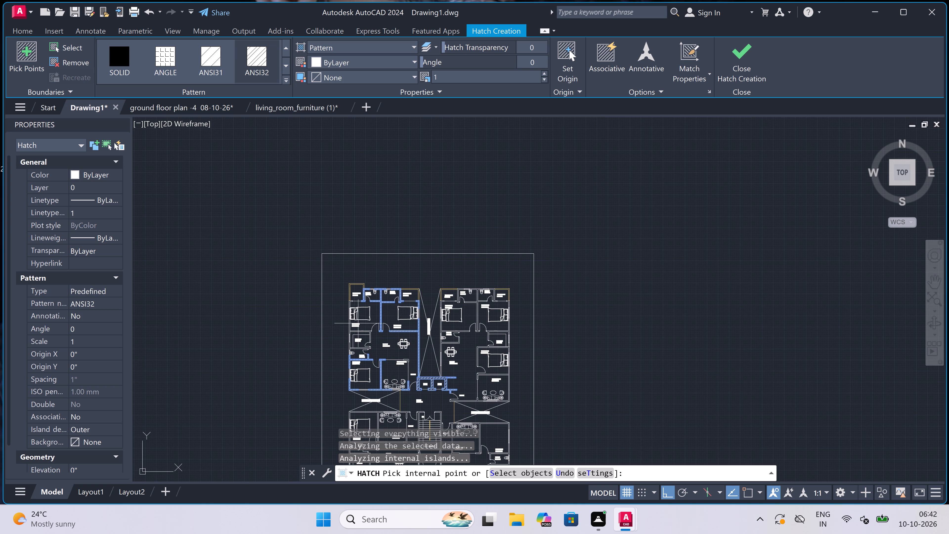
scroll(342, 351, "up", 3)
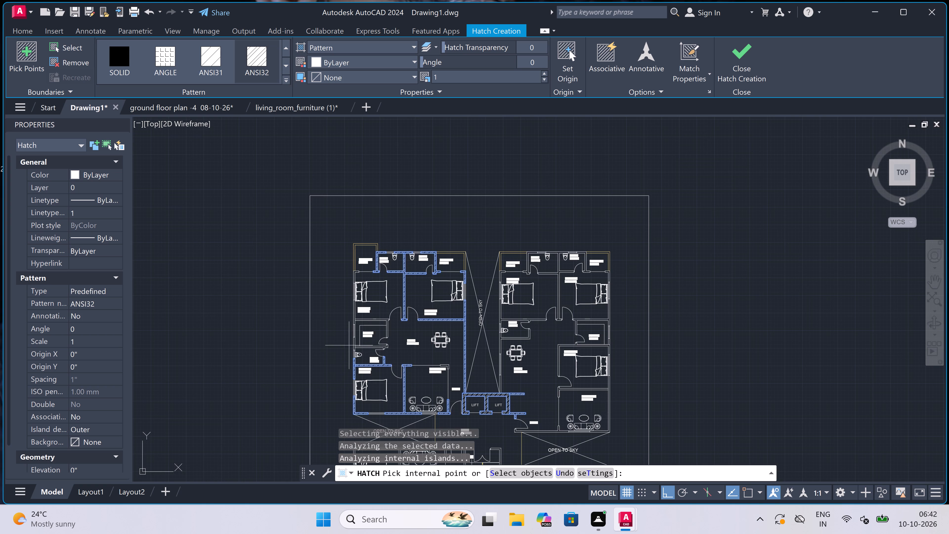
scroll(363, 348, "up", 3)
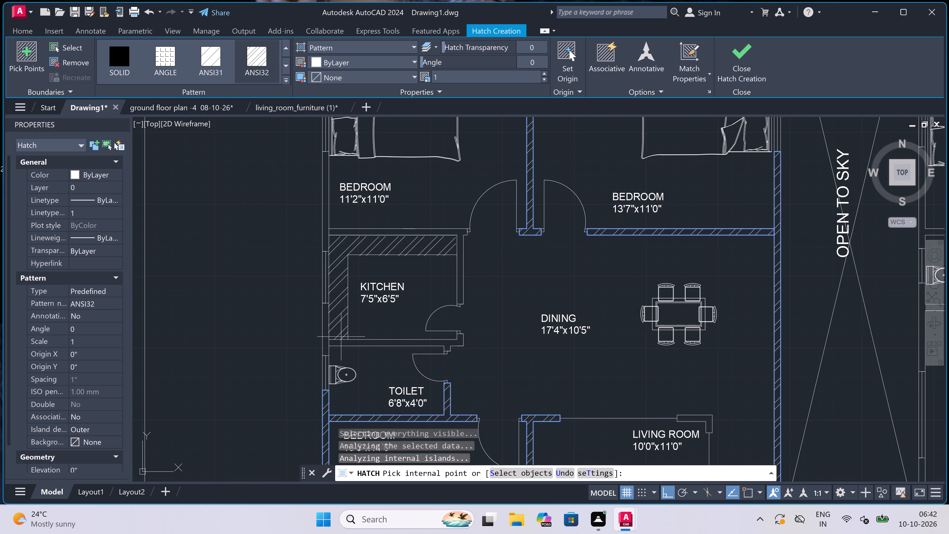
left_click(358, 344)
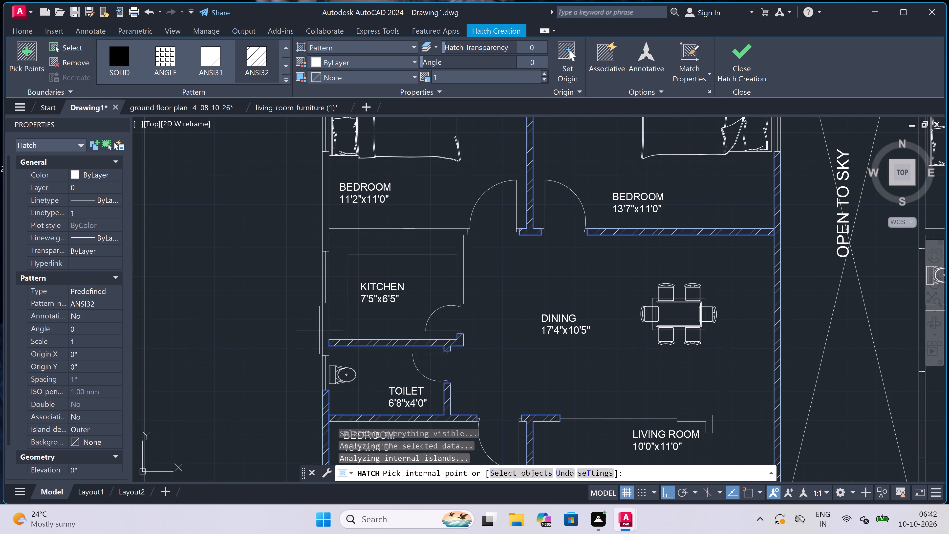
left_click(325, 331)
left_click(326, 228)
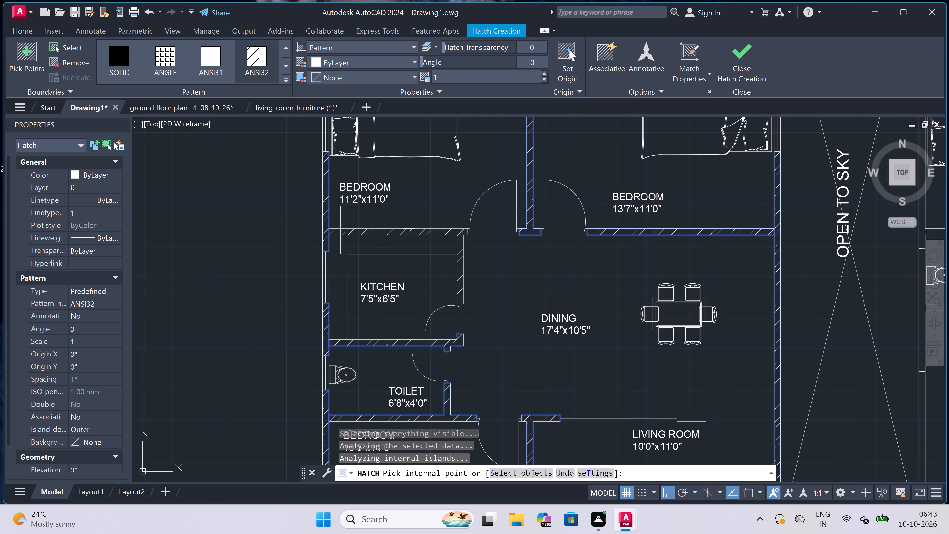
left_click(360, 233)
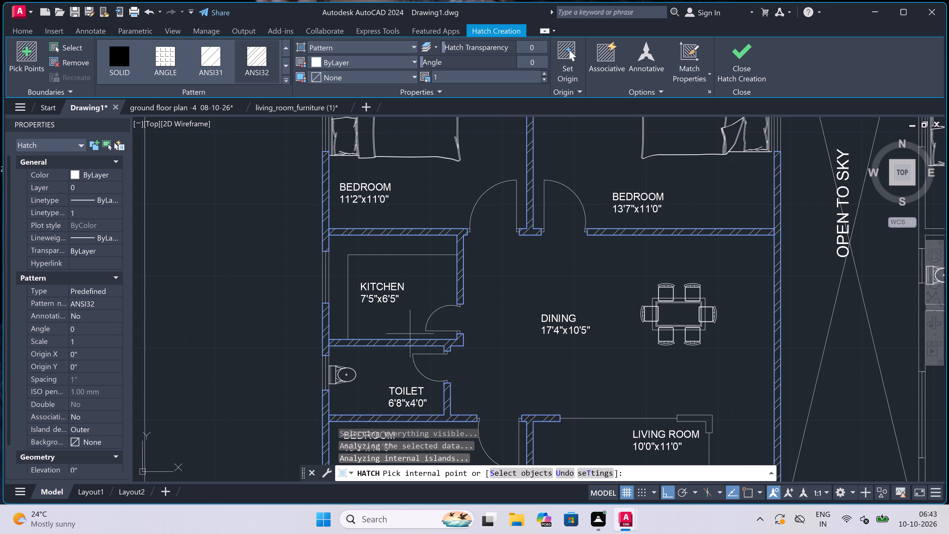
Hatch the outer corner wall of the 11'2"x11'0" bedroom beside the 5'0"x6'1" verandah.
scroll(409, 334, "down", 3)
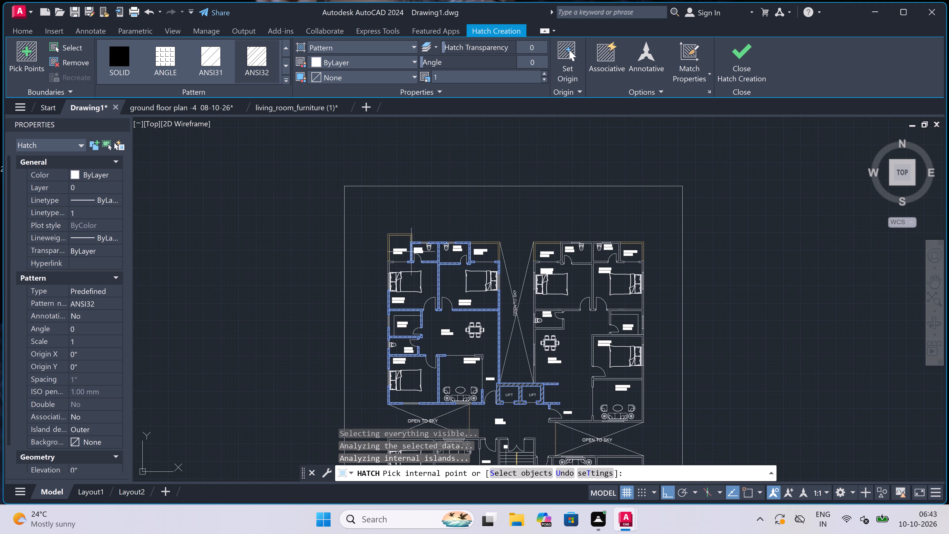
scroll(375, 261, "up", 1)
scroll(398, 267, "up", 2)
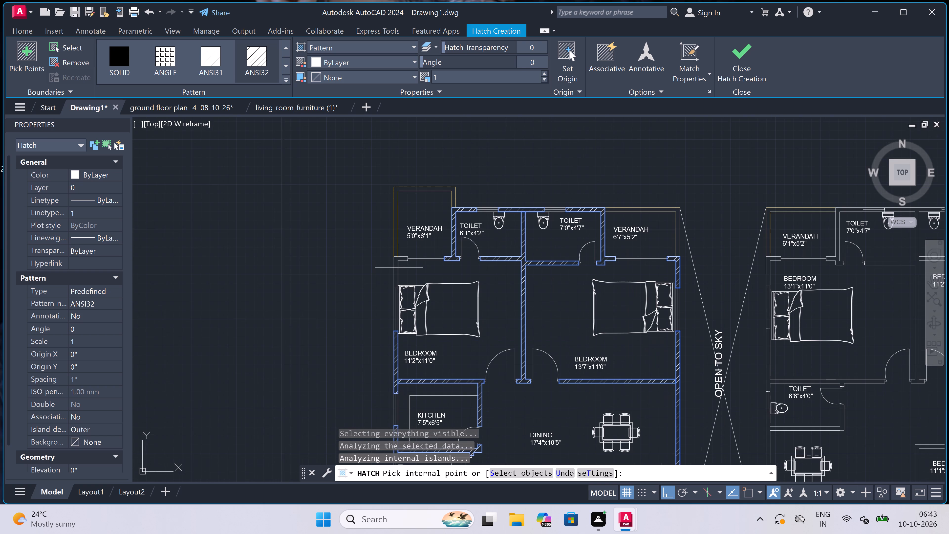
scroll(399, 266, "up", 2)
left_click(393, 264)
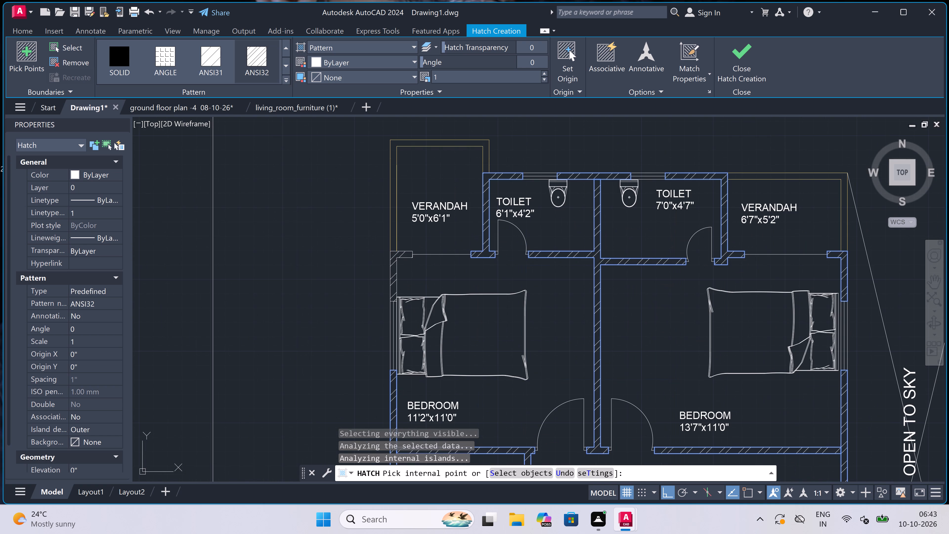
Hatch the walls enclosing the 6'0"x4'2" and 7'0"x4'7" toilets in the northeast flat, including the partition between its bedrooms.
scroll(326, 280, "down", 4)
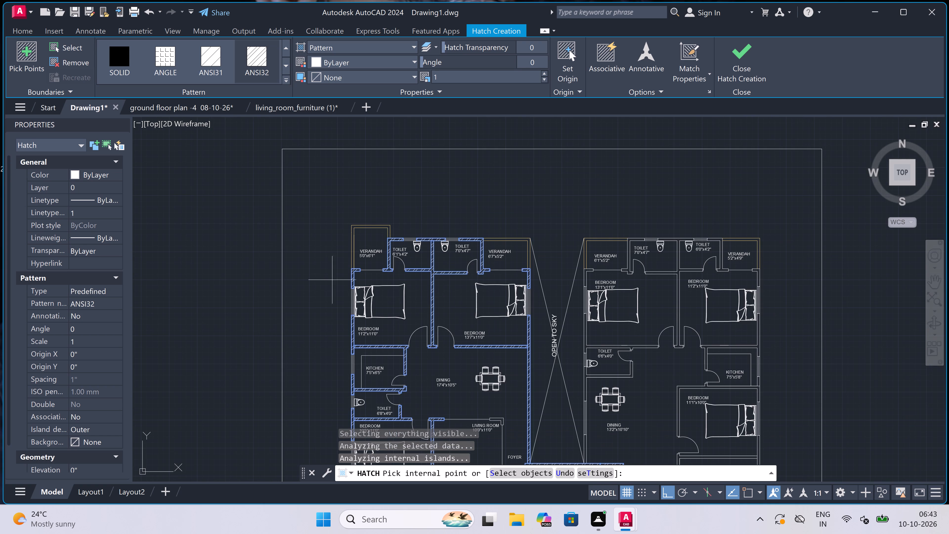
scroll(368, 270, "down", 2)
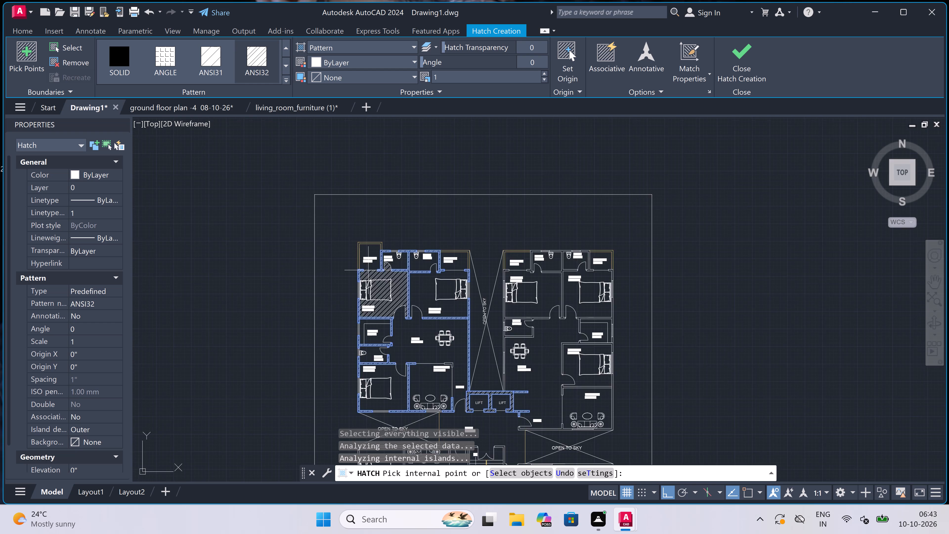
scroll(510, 267, "up", 3)
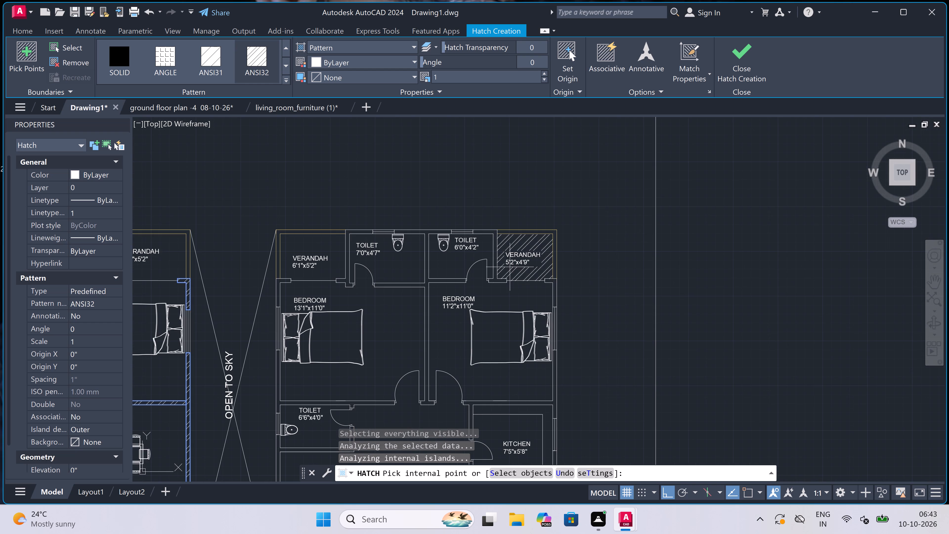
scroll(494, 278, "up", 1)
left_click(496, 273)
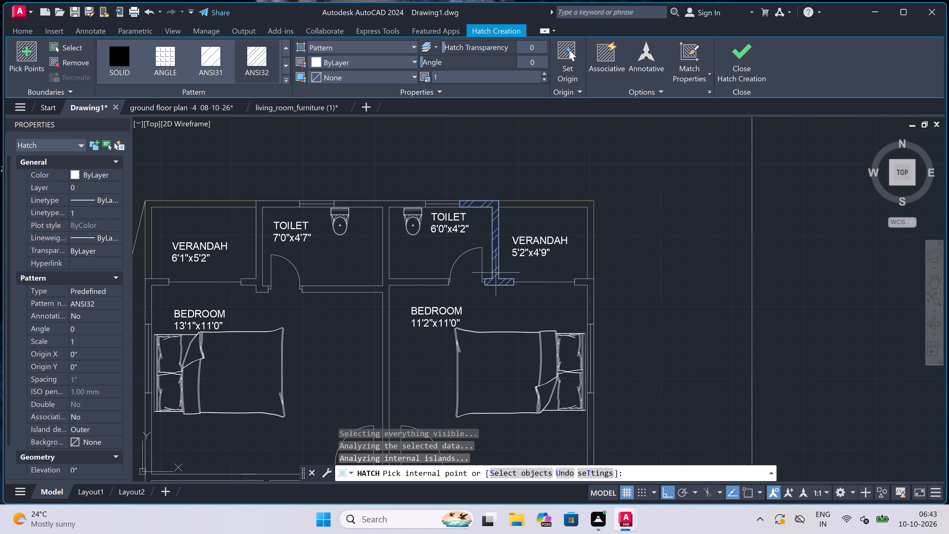
left_click(383, 272)
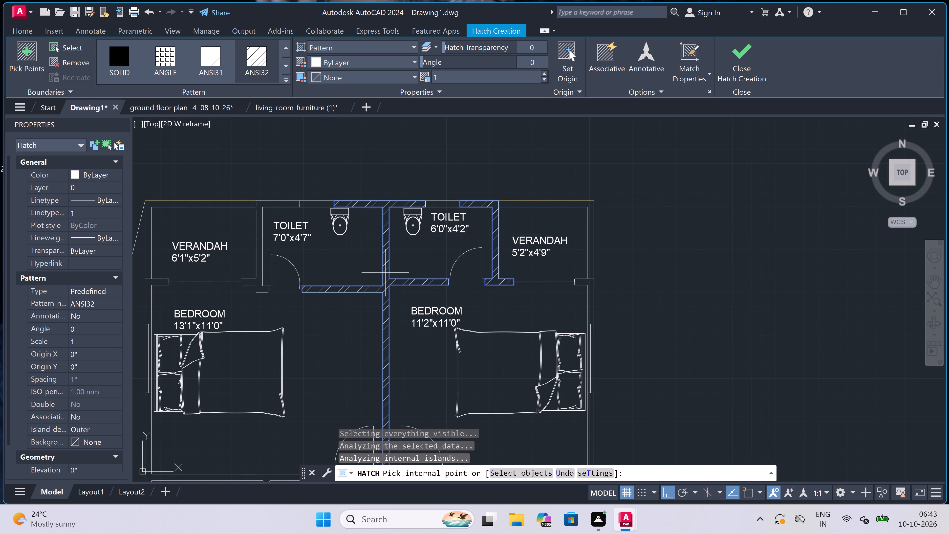
left_click(253, 247)
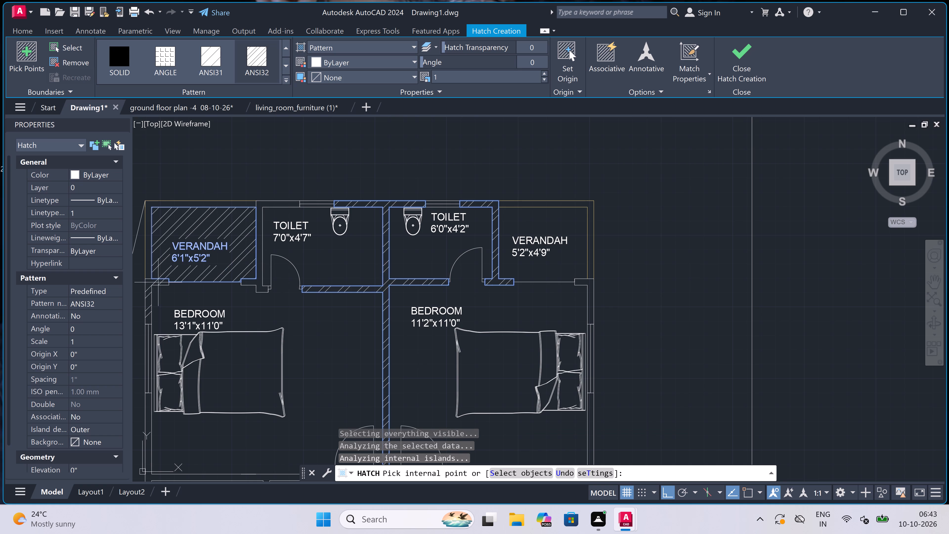
key("ctrl+z")
left_click(260, 249)
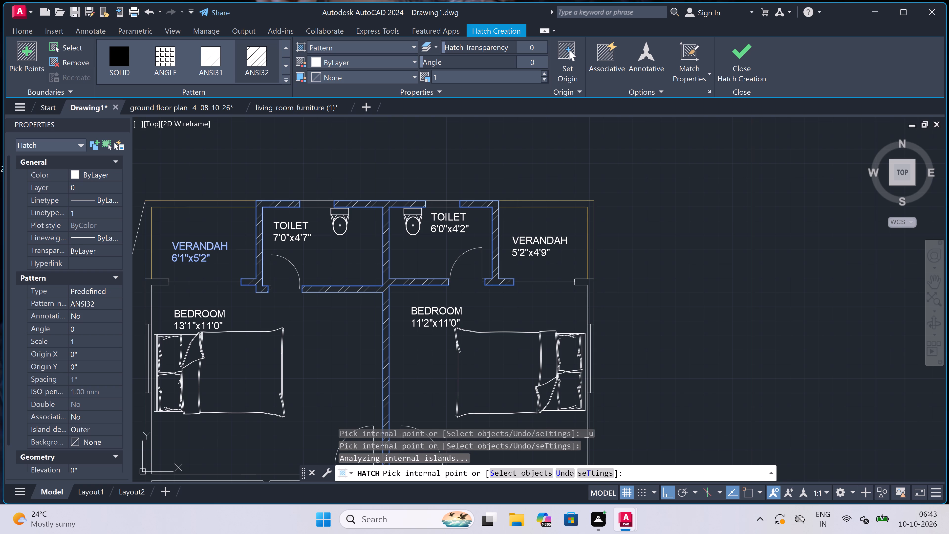
Hatch the outer corner walls of the northeast flat's 13'1"x11'0" and 11'2"x11'0" bedrooms, next to the verandahs.
left_click(150, 283)
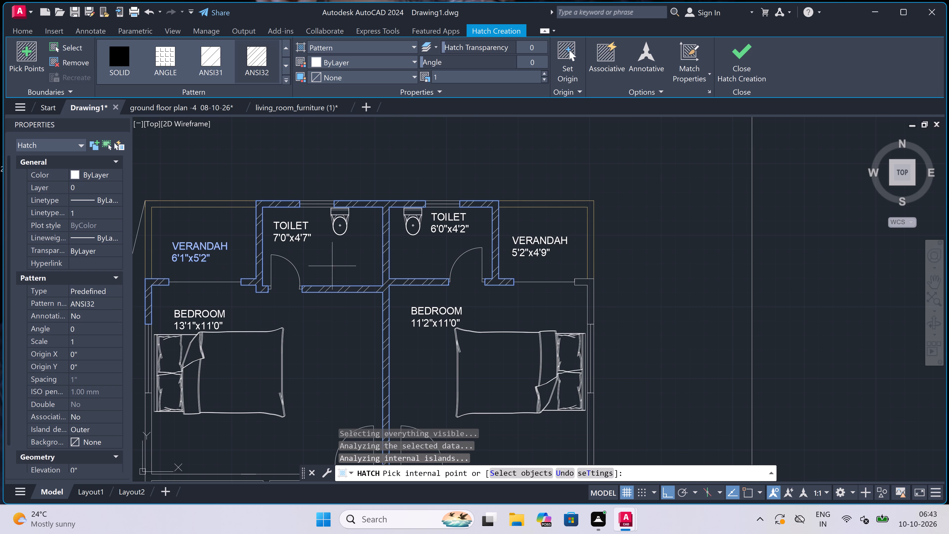
left_click(591, 293)
scroll(337, 232, "down", 4)
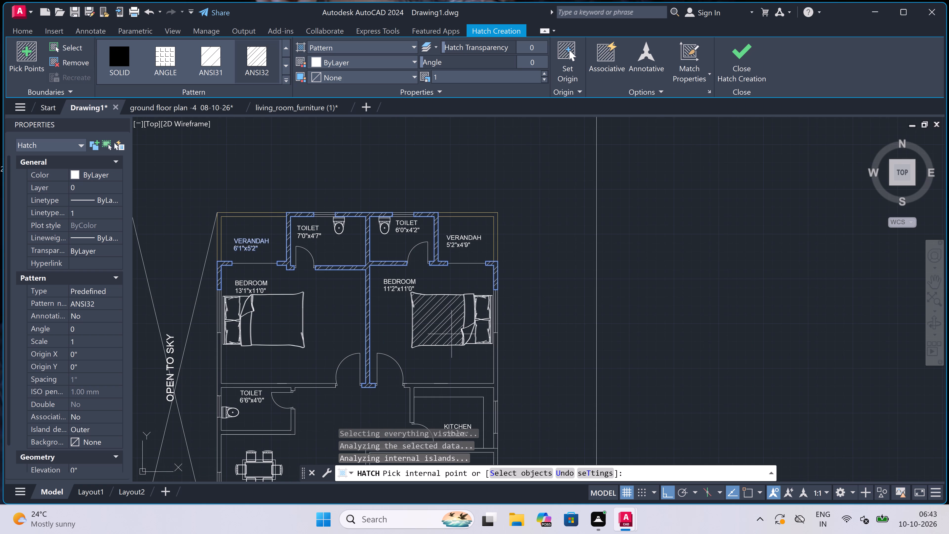
scroll(482, 265, "down", 2)
scroll(484, 308, "up", 3)
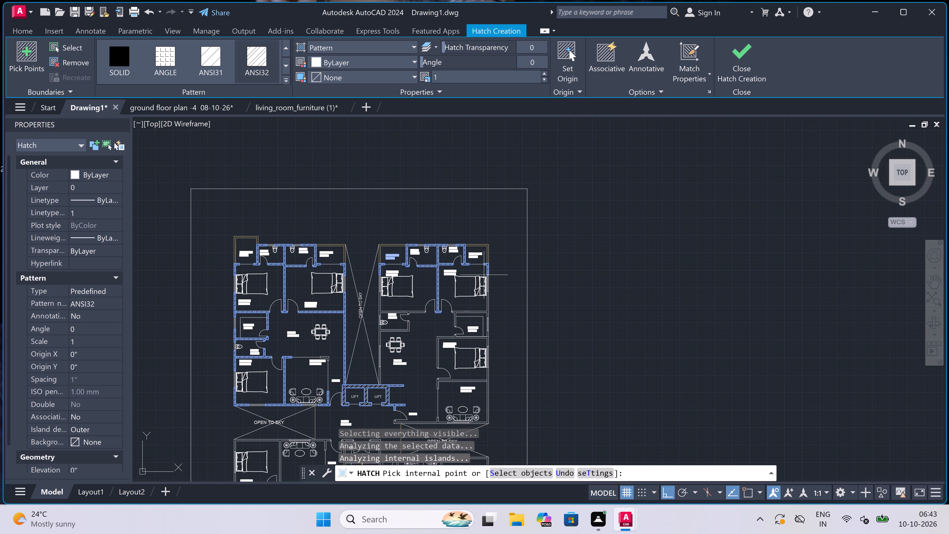
Hatch the northeast flat's walls around the 7'5"x5'8" kitchen and along the adjoining 11'1"x10'0" bedroom, including the outer wall segments between windows.
scroll(484, 348, "up", 2)
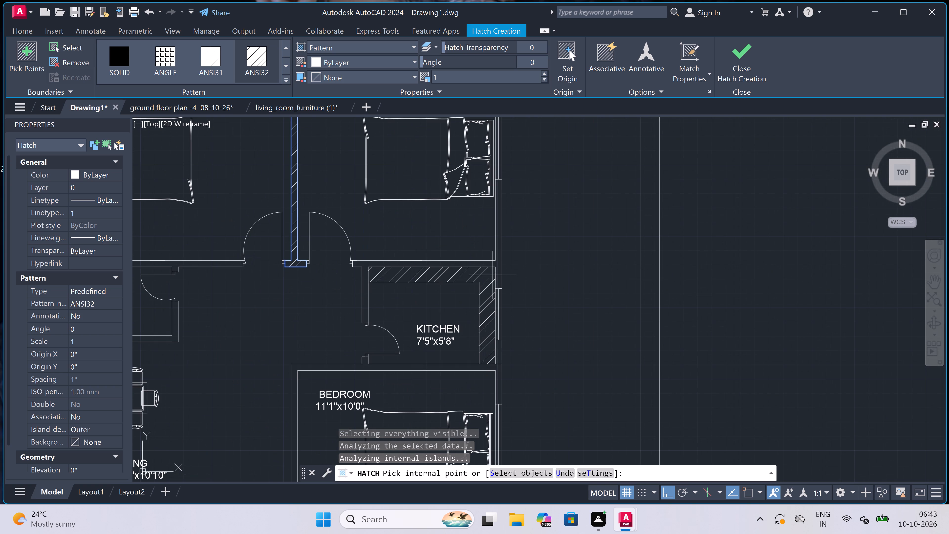
left_click(499, 242)
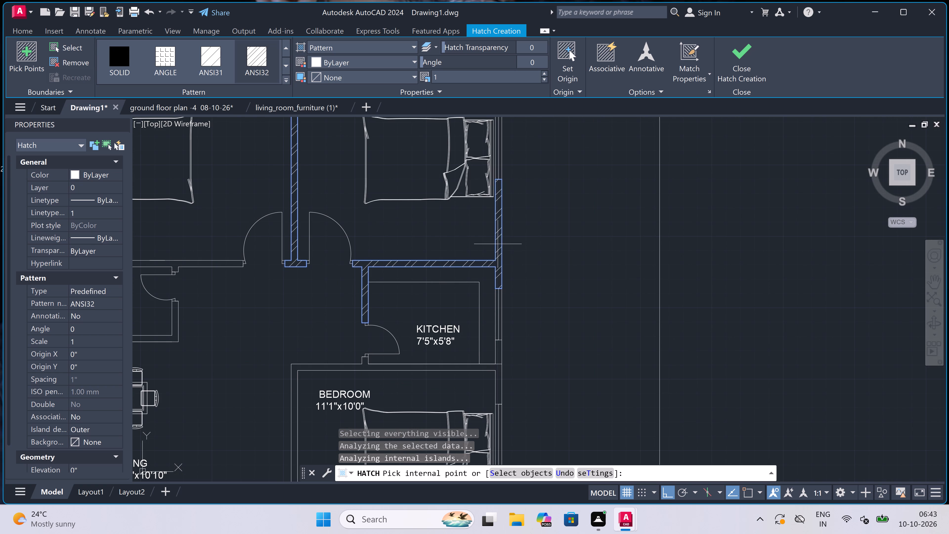
scroll(498, 244, "down", 4)
scroll(490, 276, "up", 4)
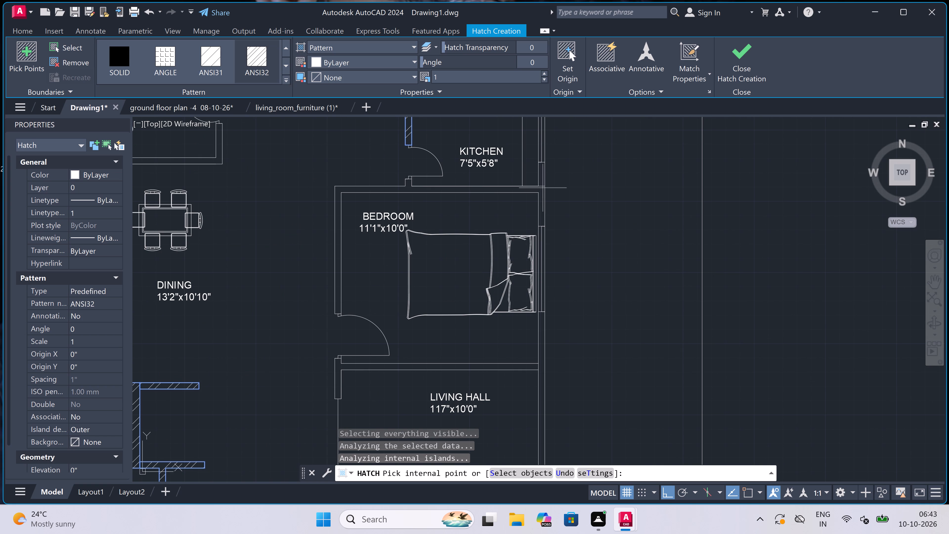
left_click(540, 200)
left_click(544, 173)
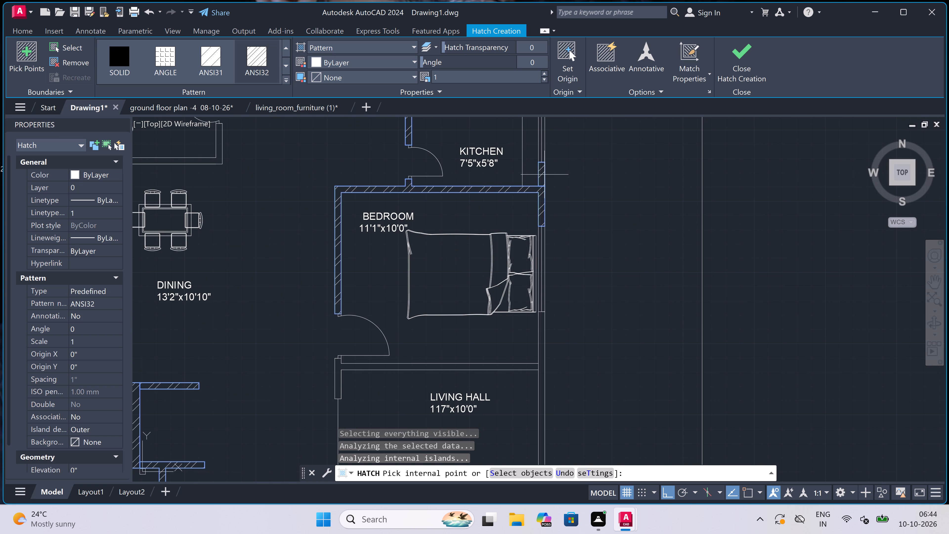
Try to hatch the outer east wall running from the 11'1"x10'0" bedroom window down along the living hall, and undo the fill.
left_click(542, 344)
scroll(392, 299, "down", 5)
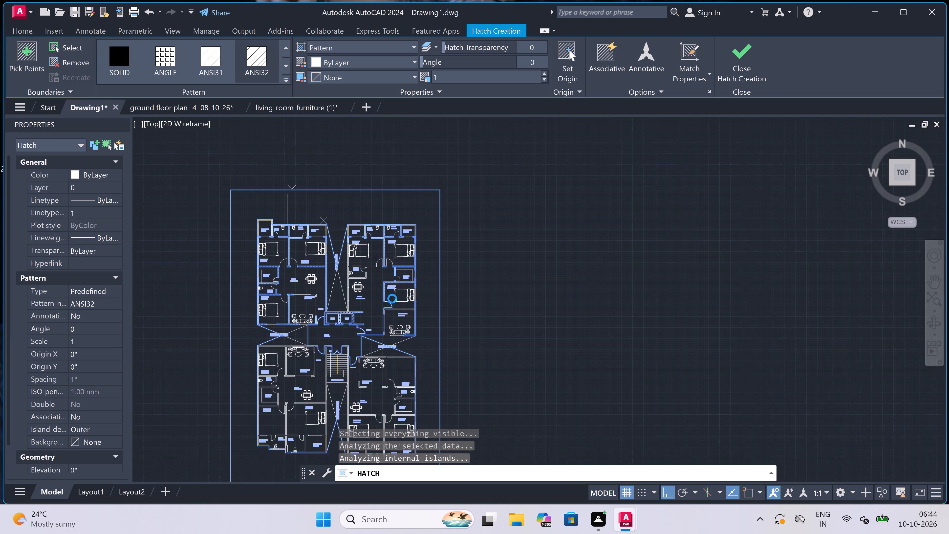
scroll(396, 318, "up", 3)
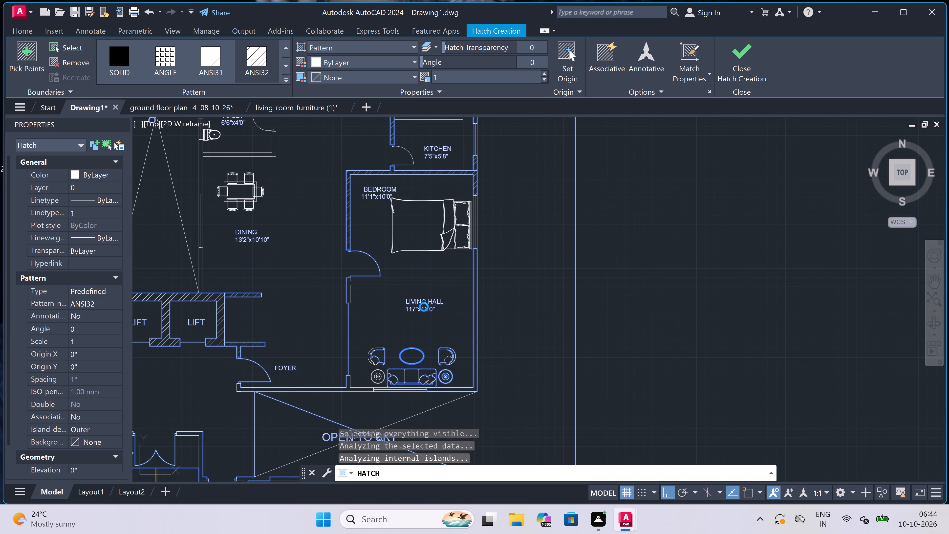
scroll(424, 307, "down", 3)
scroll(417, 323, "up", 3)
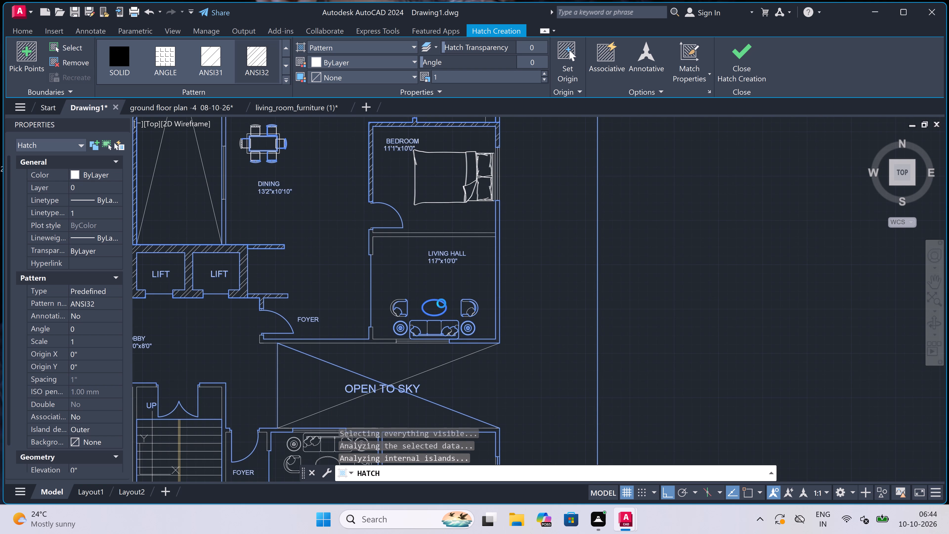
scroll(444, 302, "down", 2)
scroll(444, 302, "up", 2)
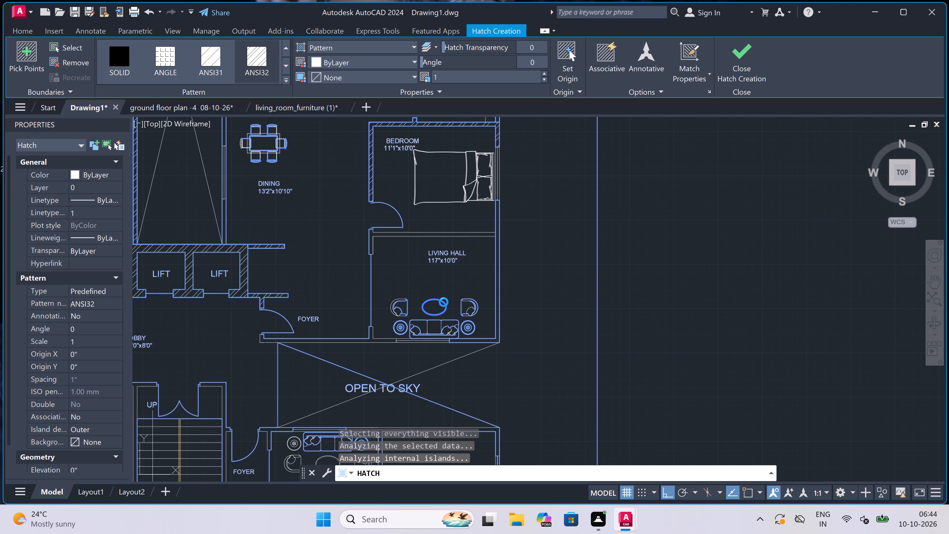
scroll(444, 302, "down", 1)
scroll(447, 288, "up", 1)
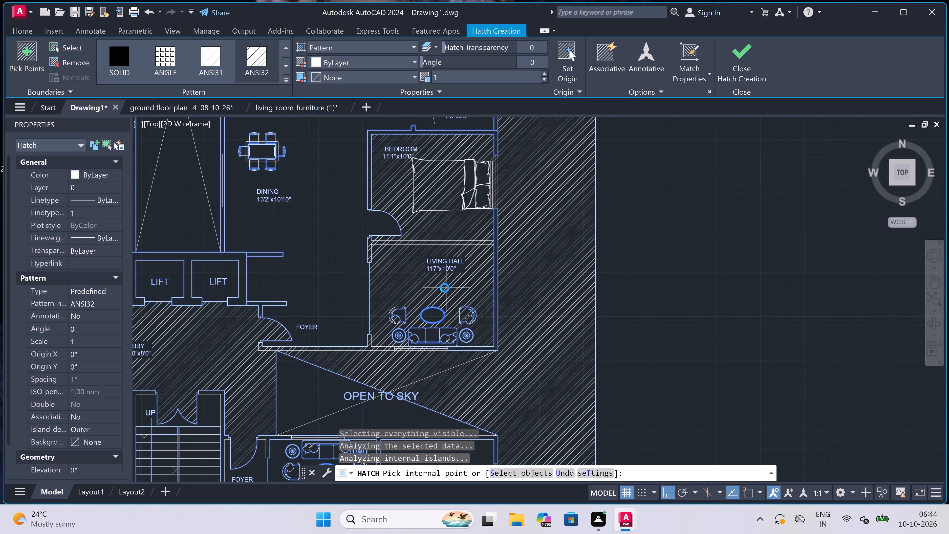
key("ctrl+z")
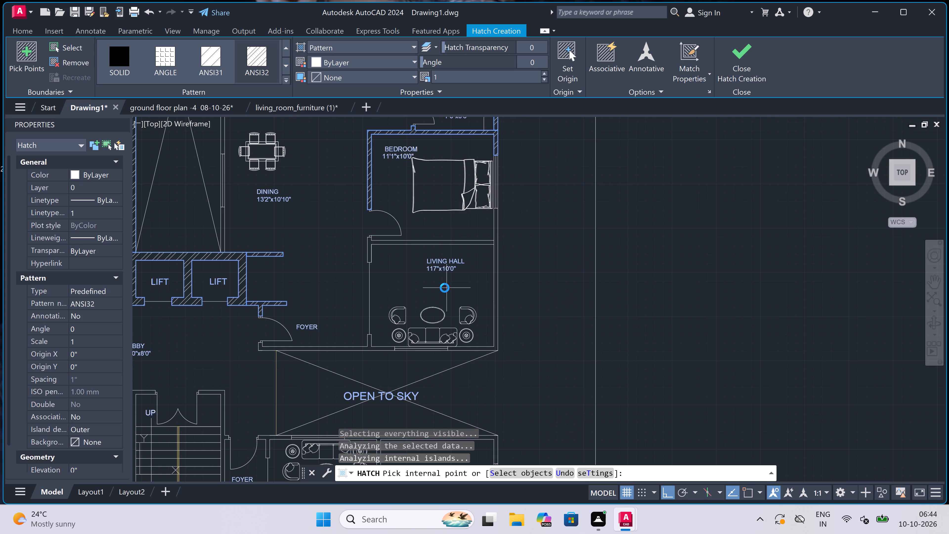
Hatch the partition between the 11'1"x10'0" bedroom and the living hall in the northeast flat.
left_click(412, 241)
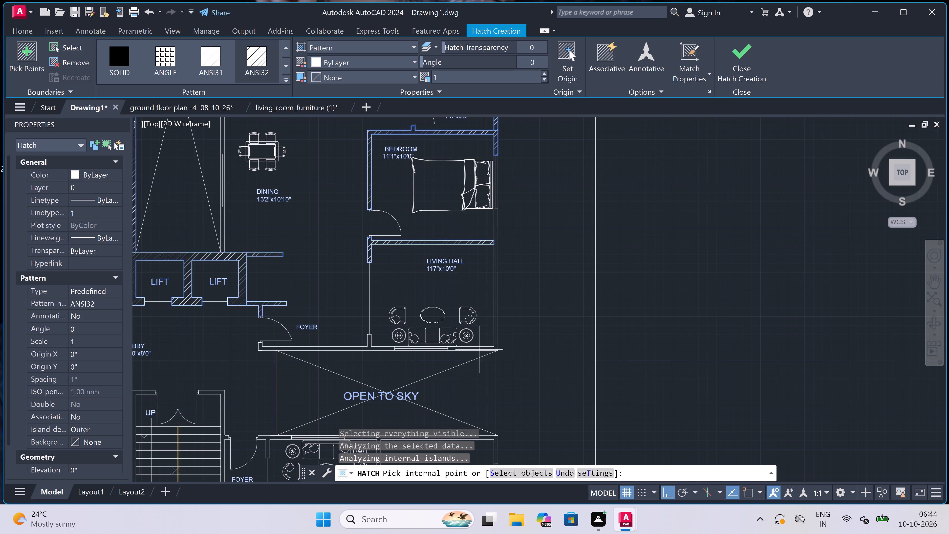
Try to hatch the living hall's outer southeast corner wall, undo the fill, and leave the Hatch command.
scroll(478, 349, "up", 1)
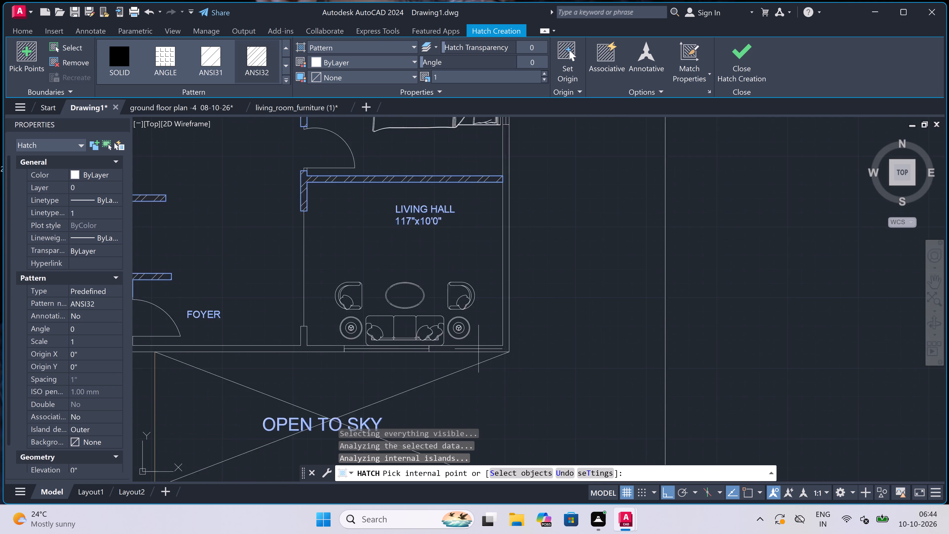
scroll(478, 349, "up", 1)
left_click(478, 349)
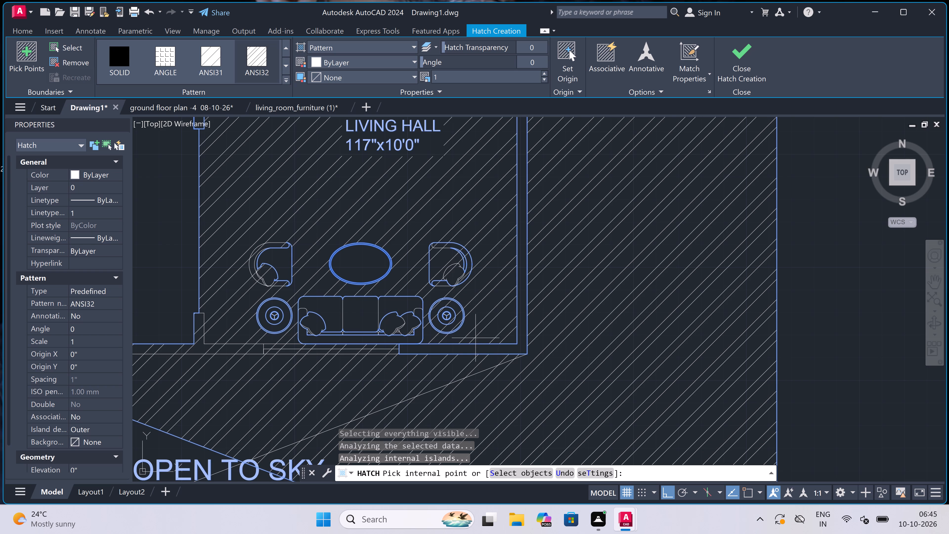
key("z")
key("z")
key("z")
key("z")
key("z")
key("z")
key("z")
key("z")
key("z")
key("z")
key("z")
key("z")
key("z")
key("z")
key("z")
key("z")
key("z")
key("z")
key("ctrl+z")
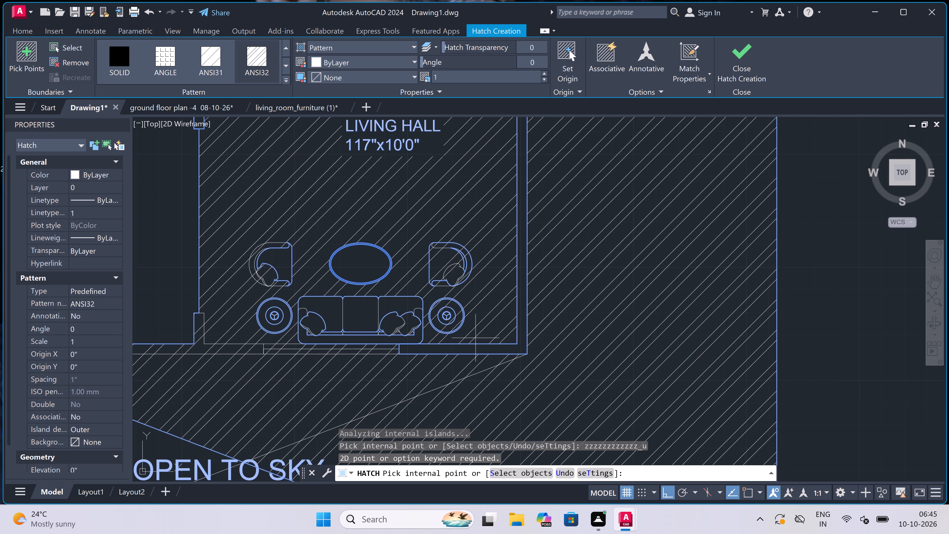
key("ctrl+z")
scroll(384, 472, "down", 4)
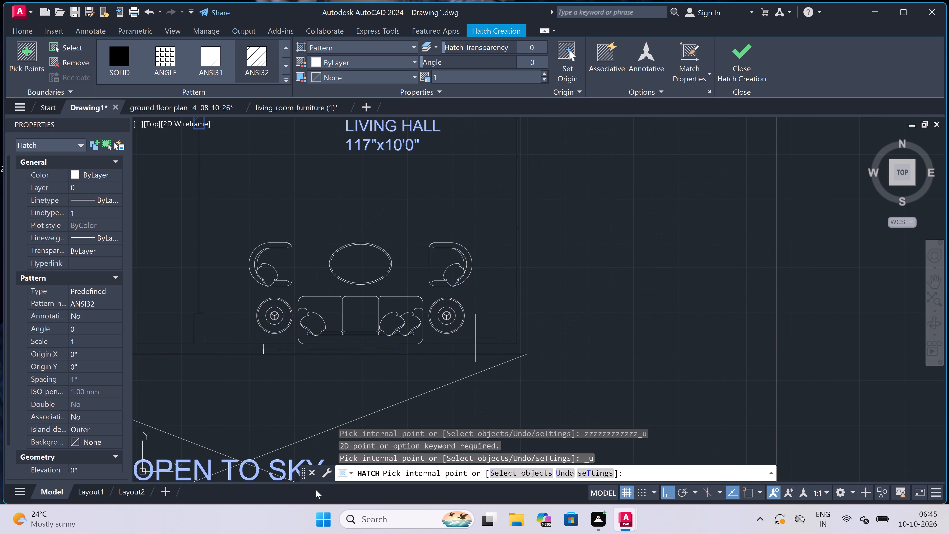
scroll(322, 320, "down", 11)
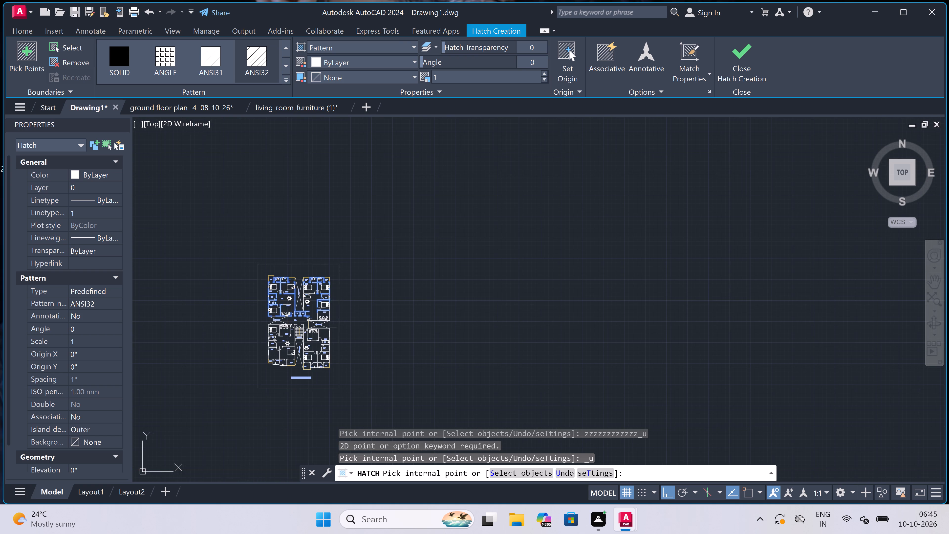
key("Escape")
Restart the Hatch command and match its properties to the existing hatch in the wall between the 13'7"x11'0" bedroom and the open-to-sky shaft.
scroll(316, 266, "up", 3)
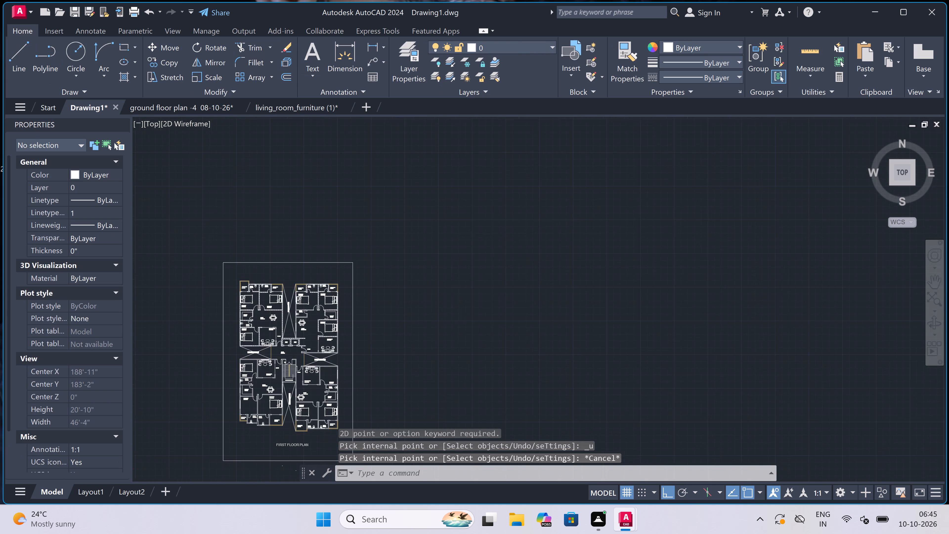
scroll(282, 324, "down", 3)
scroll(267, 353, "up", 4)
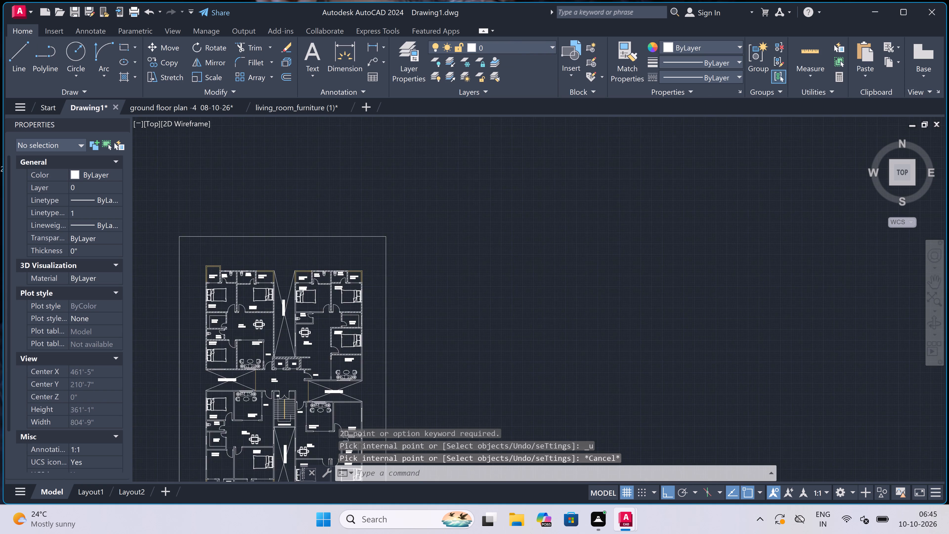
scroll(273, 341, "up", 2)
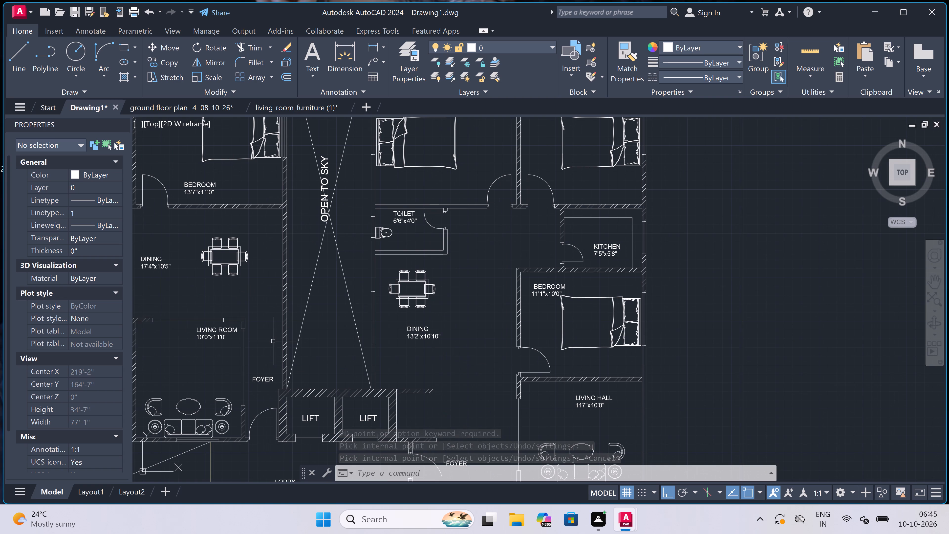
type("h")
key("space")
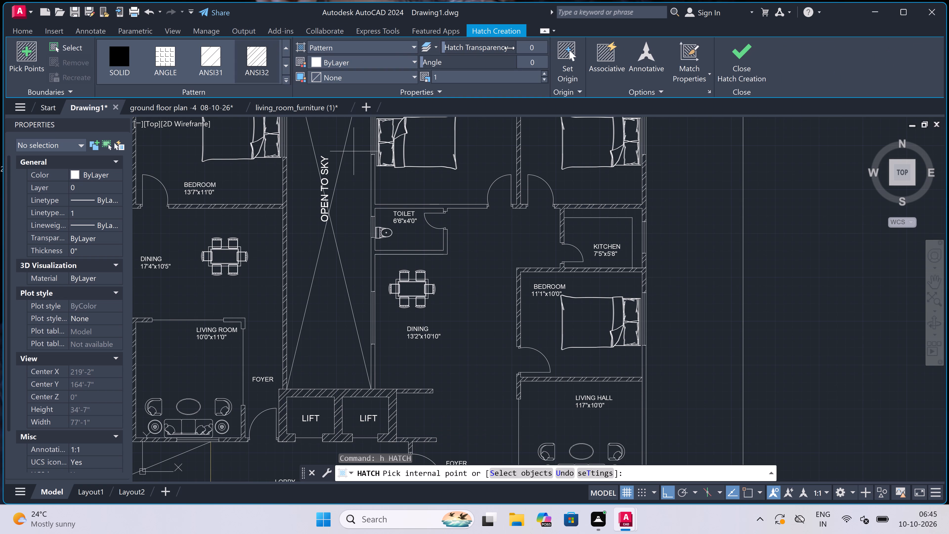
double_click(691, 46)
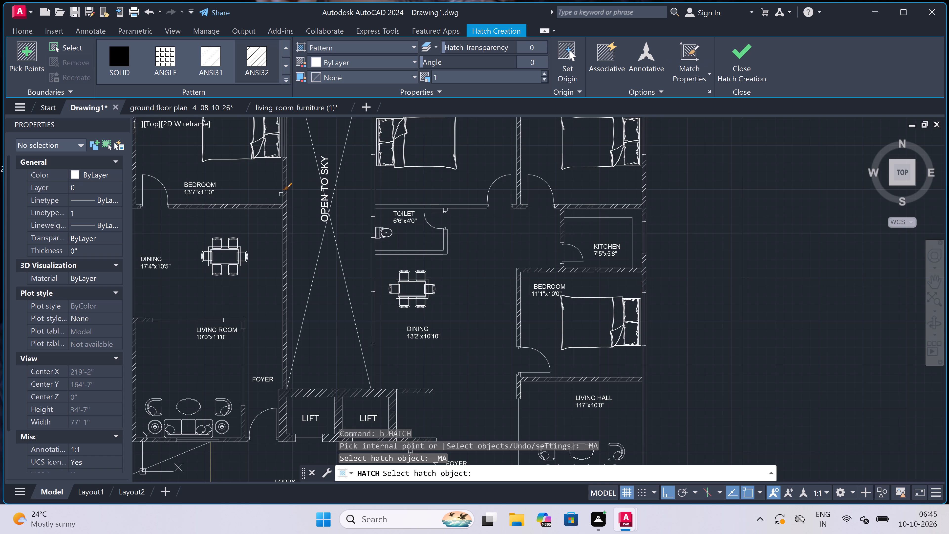
scroll(281, 194, "up", 3)
left_click(298, 184)
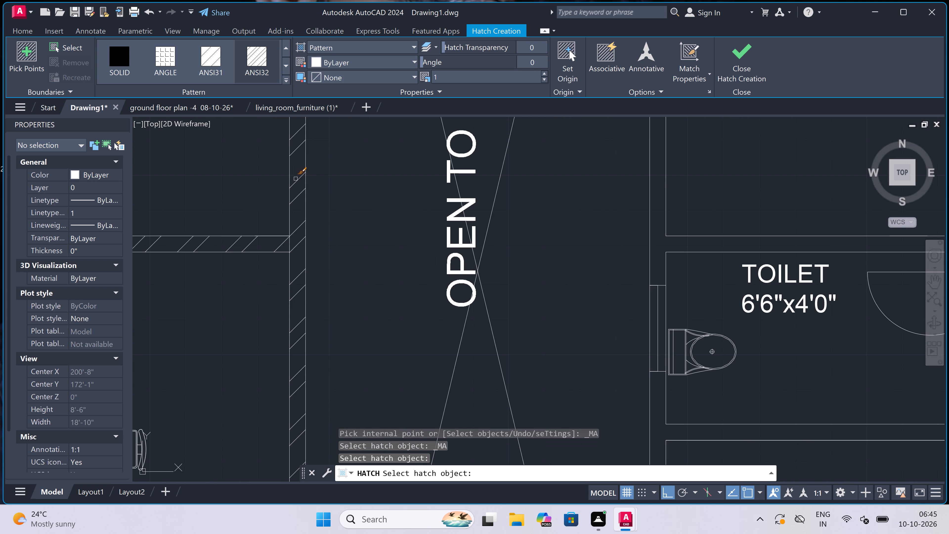
left_click(297, 181)
Hatch the walls around the northeast flat's 6'6"x4'0" toilet, including the shaft-side wall segments and the partition to the bedroom.
scroll(295, 183, "down", 4)
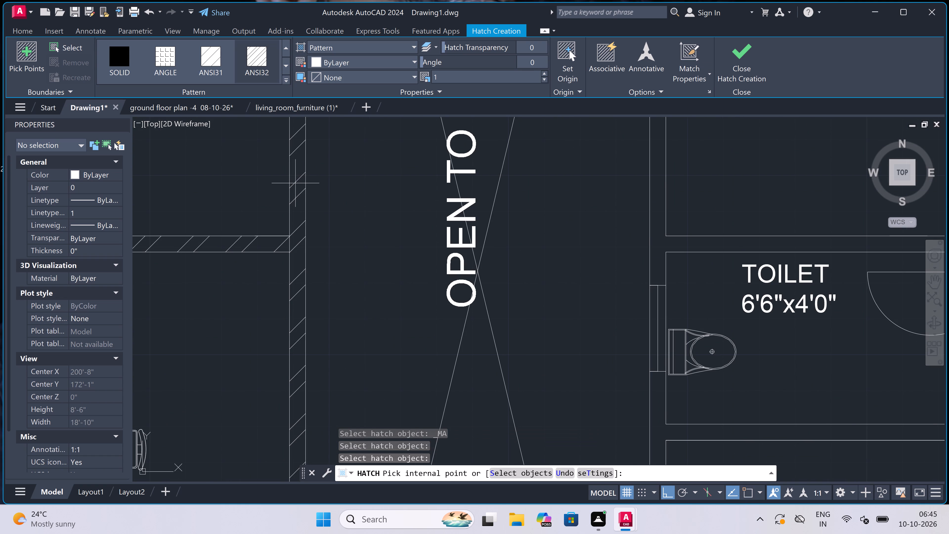
scroll(320, 190, "down", 3)
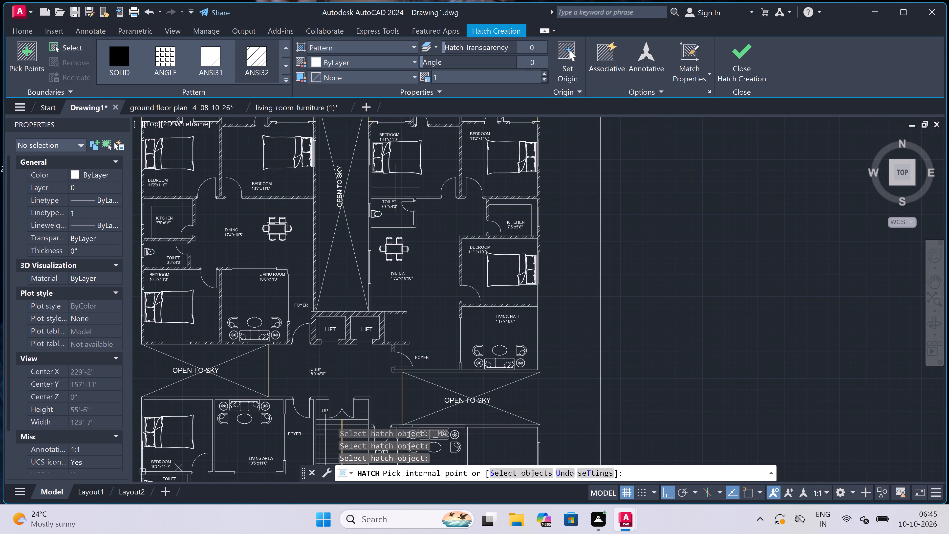
scroll(372, 184, "up", 2)
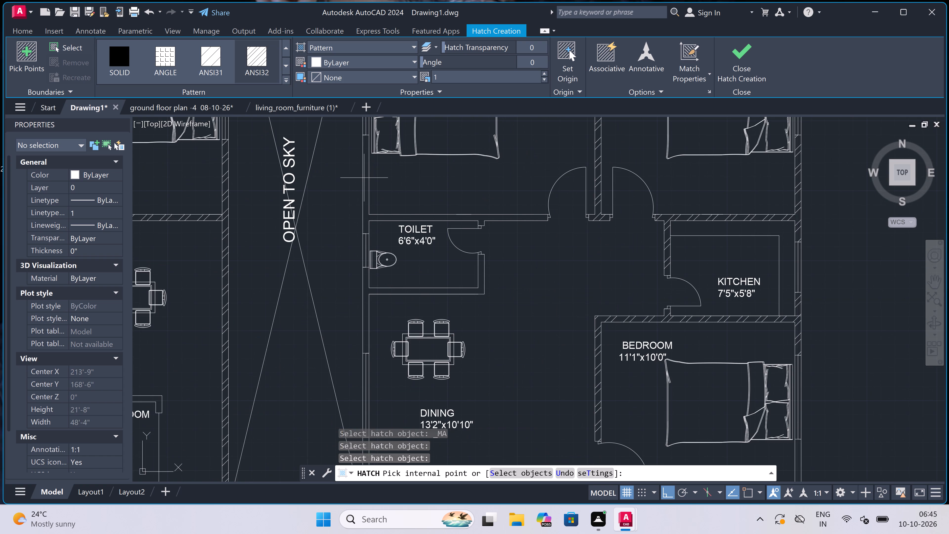
left_click(365, 176)
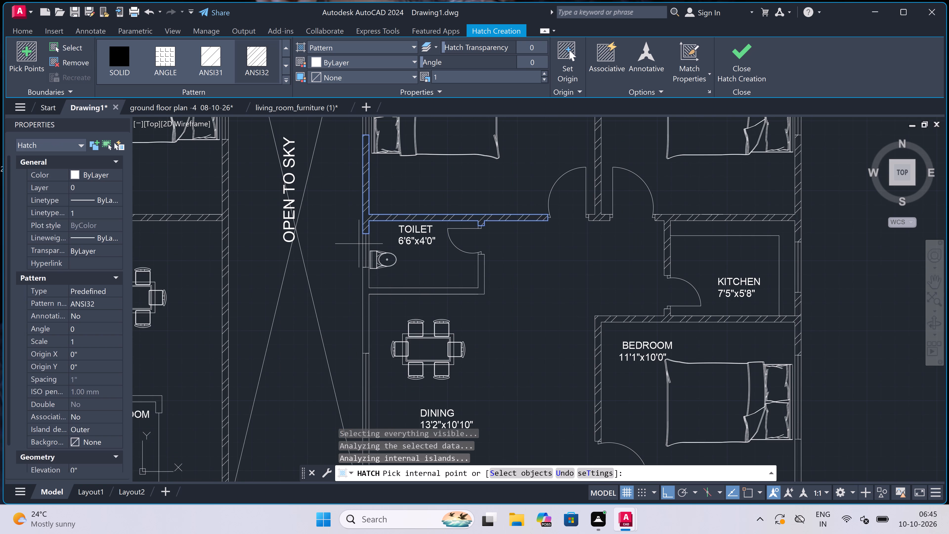
left_click(366, 291)
Hatch the 13'2"x10'10" dining area's wall segment along the open-to-sky shaft, between the window and the lift wall.
scroll(250, 265, "down", 4)
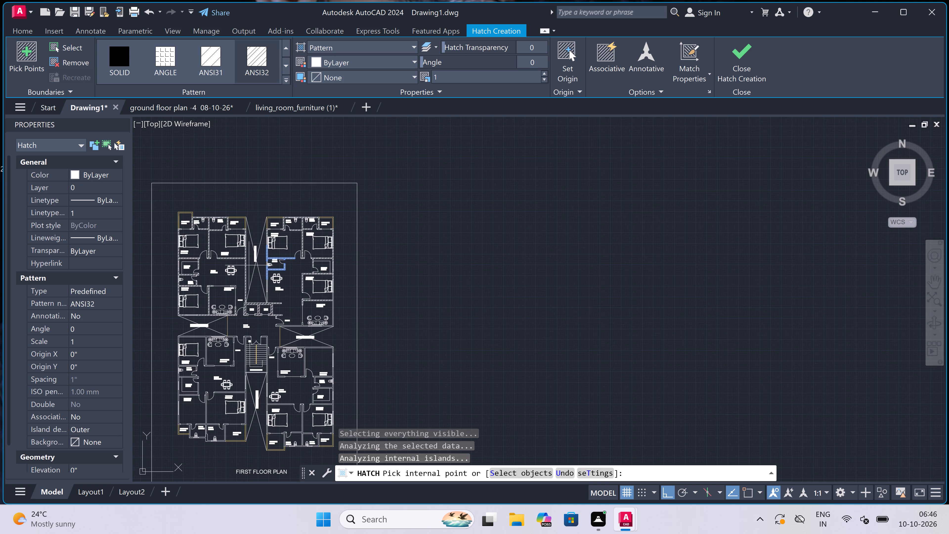
scroll(276, 218, "up", 3)
scroll(276, 218, "down", 2)
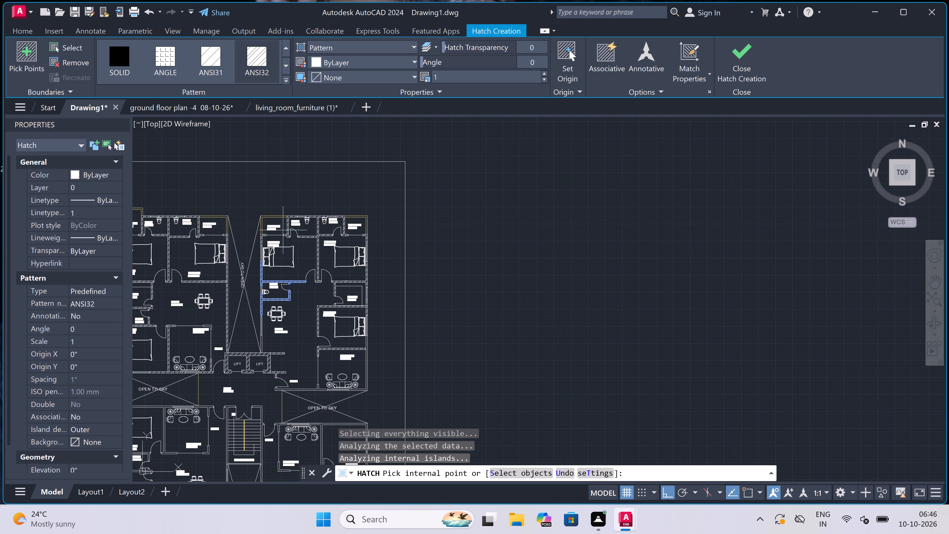
scroll(262, 371, "up", 2)
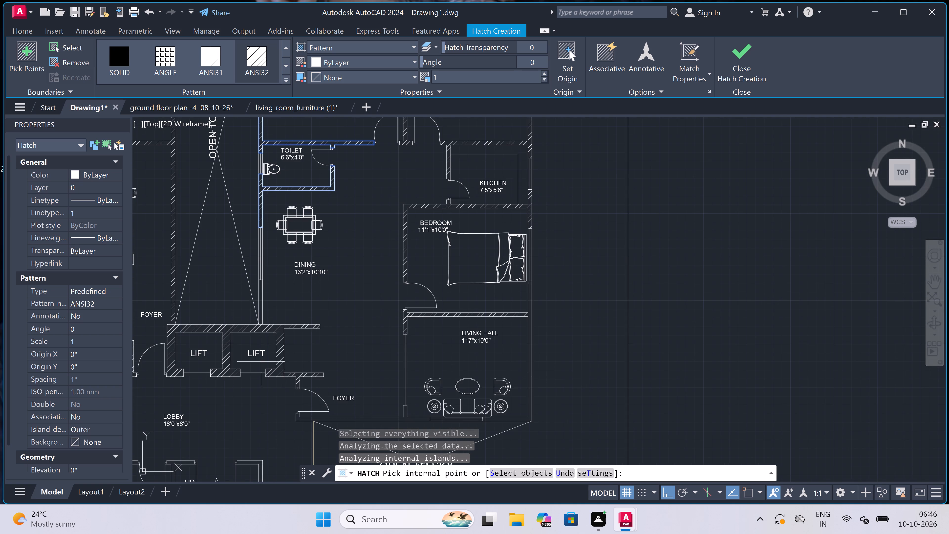
scroll(261, 302, "up", 2)
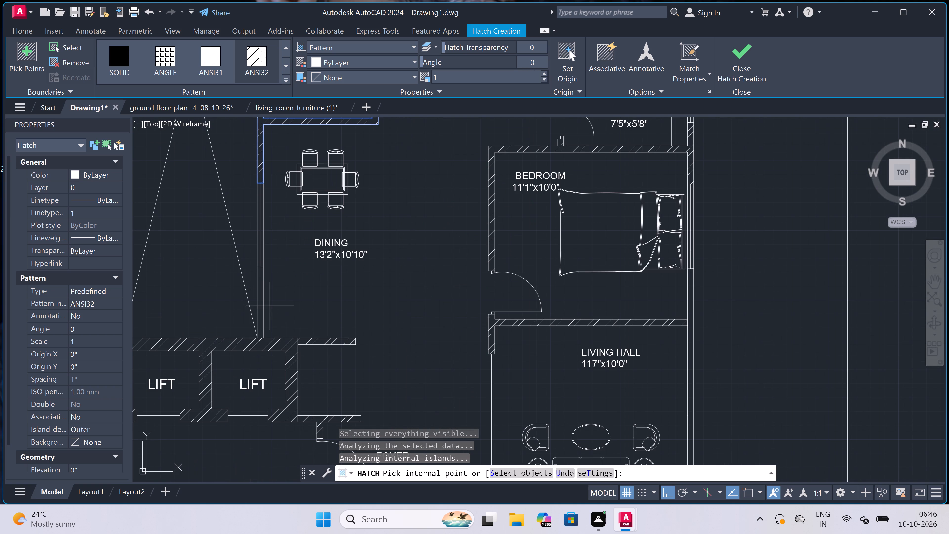
left_click(261, 307)
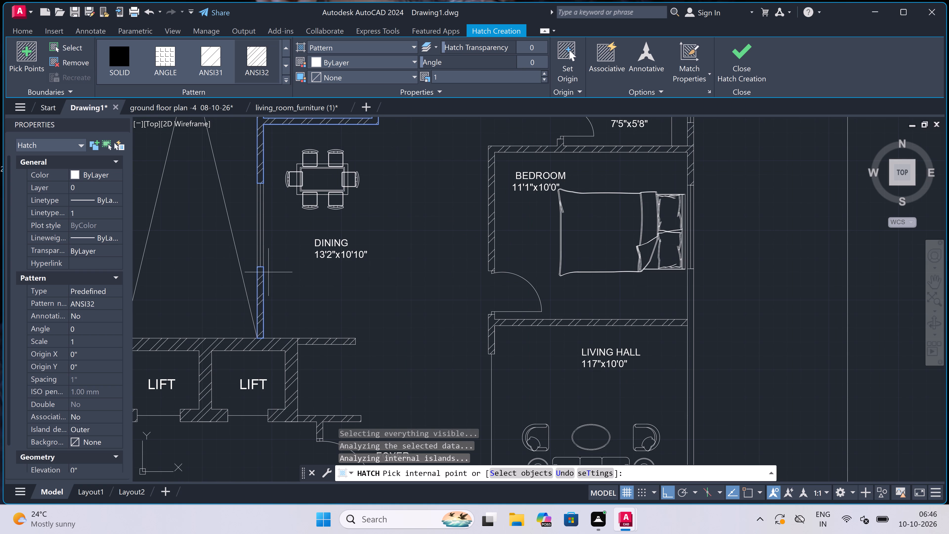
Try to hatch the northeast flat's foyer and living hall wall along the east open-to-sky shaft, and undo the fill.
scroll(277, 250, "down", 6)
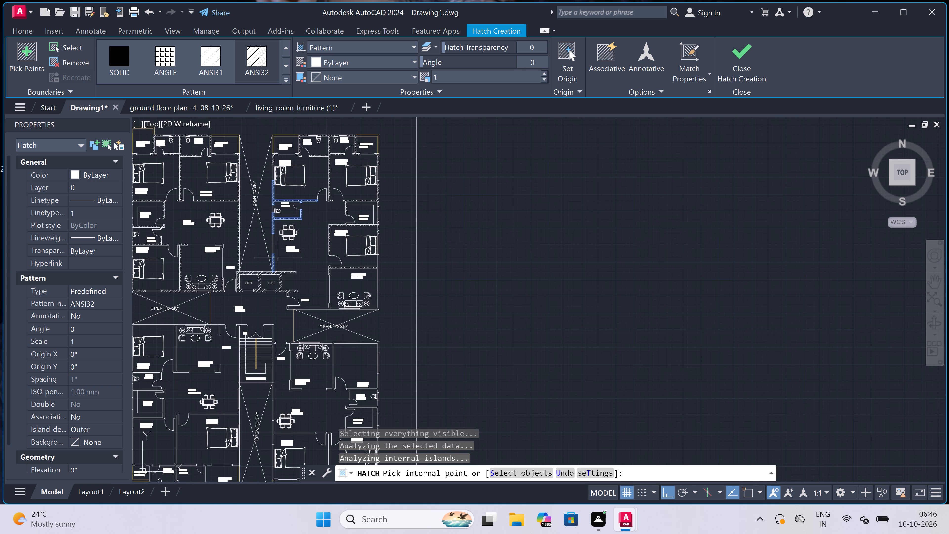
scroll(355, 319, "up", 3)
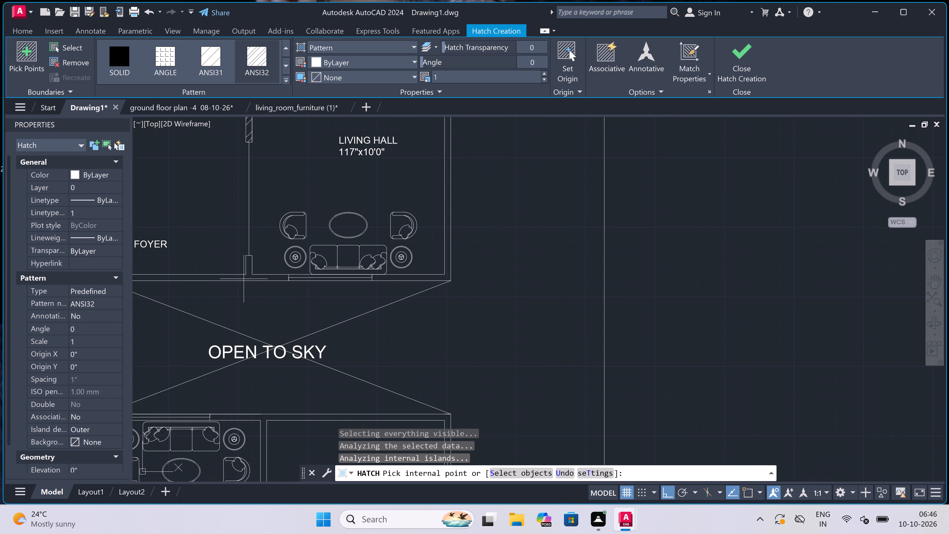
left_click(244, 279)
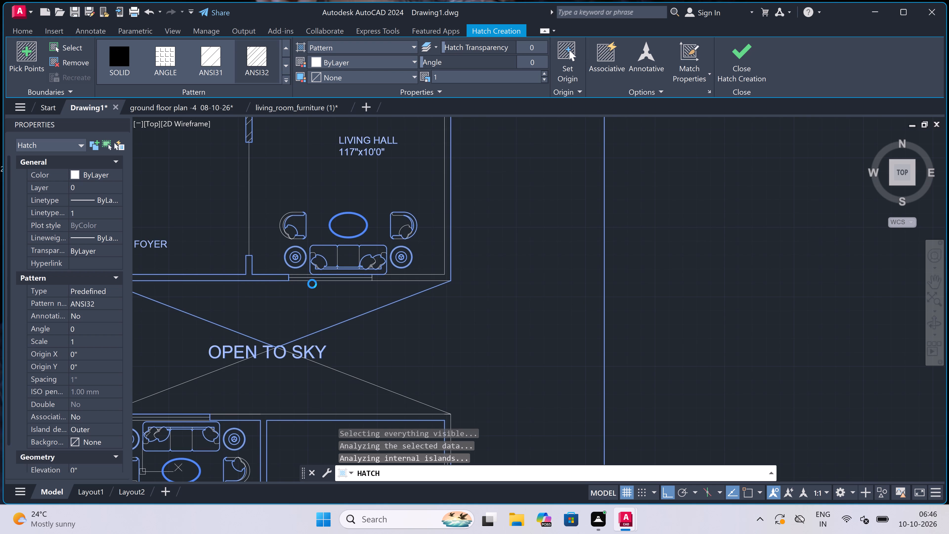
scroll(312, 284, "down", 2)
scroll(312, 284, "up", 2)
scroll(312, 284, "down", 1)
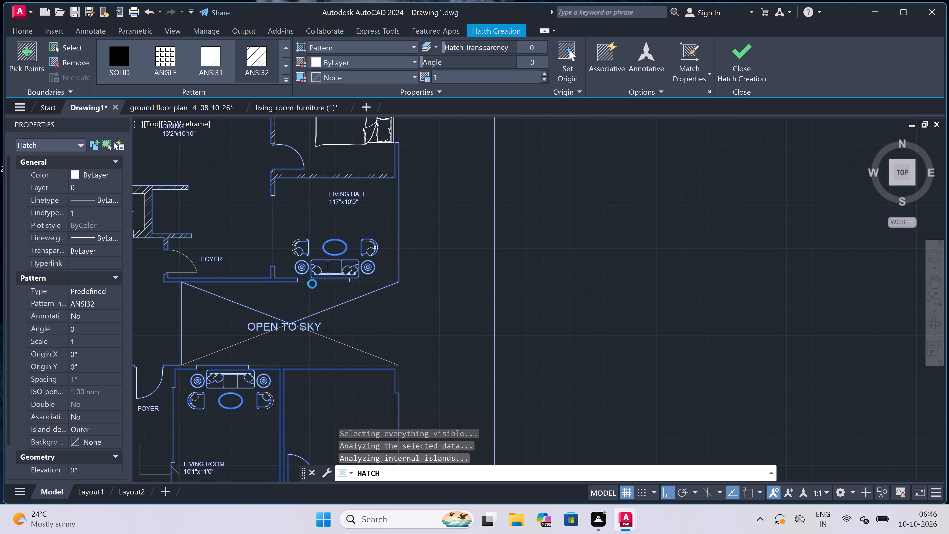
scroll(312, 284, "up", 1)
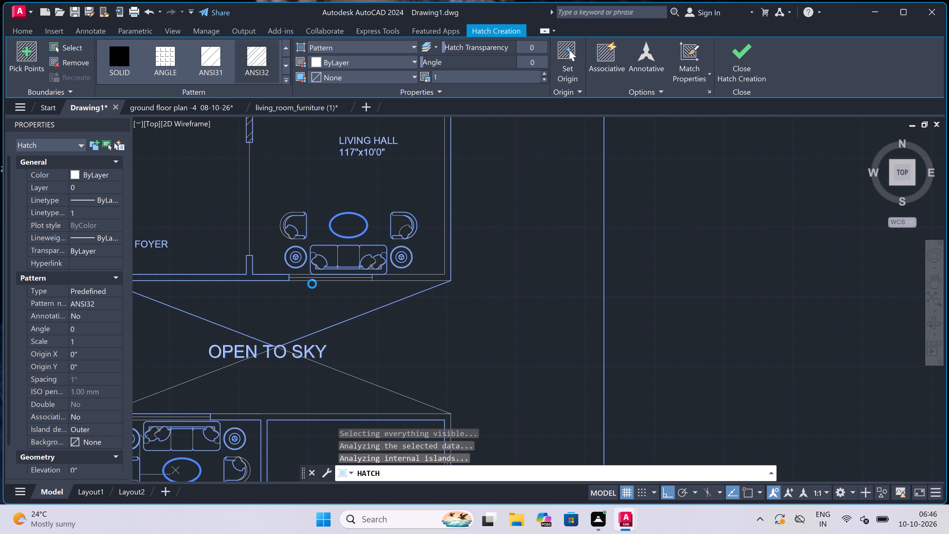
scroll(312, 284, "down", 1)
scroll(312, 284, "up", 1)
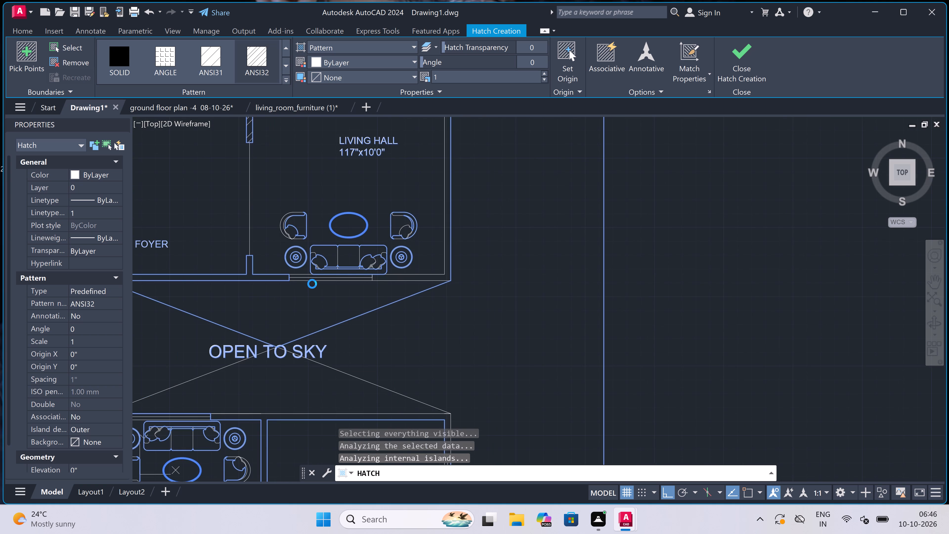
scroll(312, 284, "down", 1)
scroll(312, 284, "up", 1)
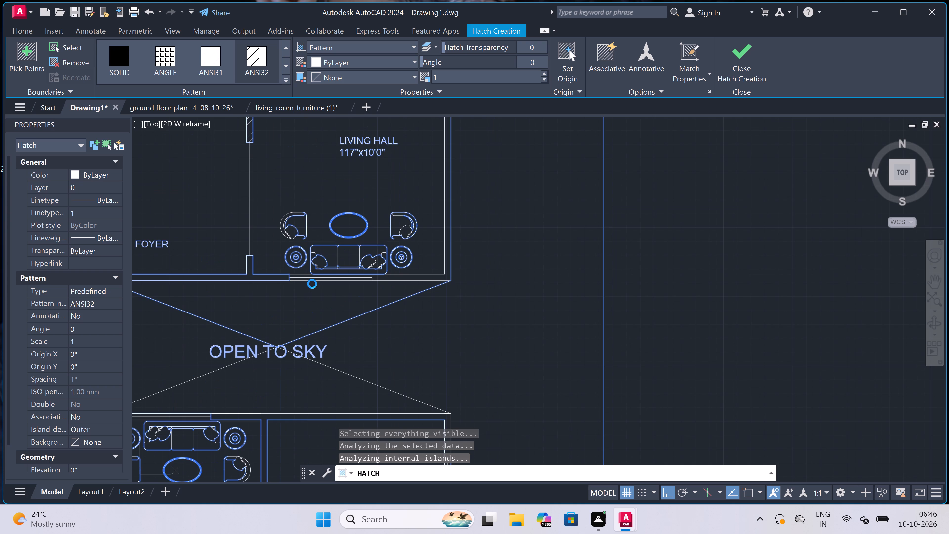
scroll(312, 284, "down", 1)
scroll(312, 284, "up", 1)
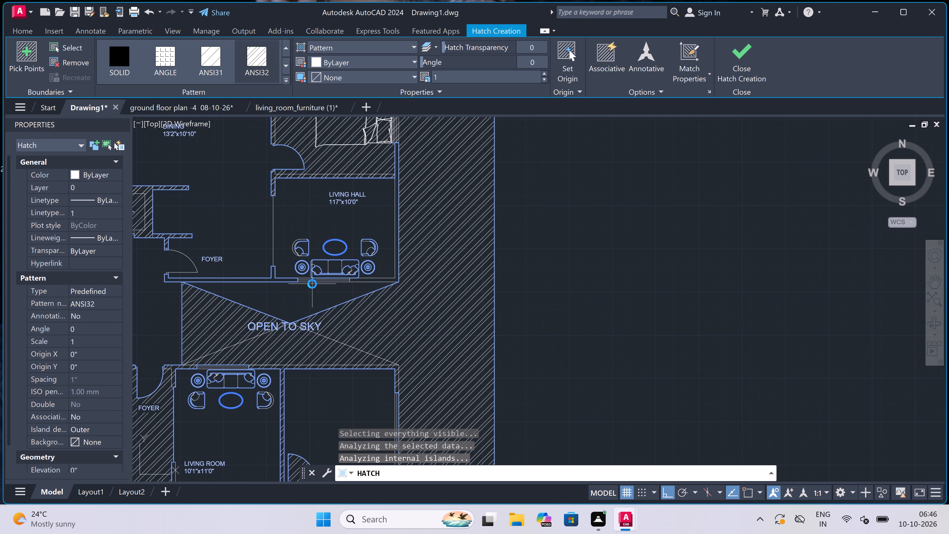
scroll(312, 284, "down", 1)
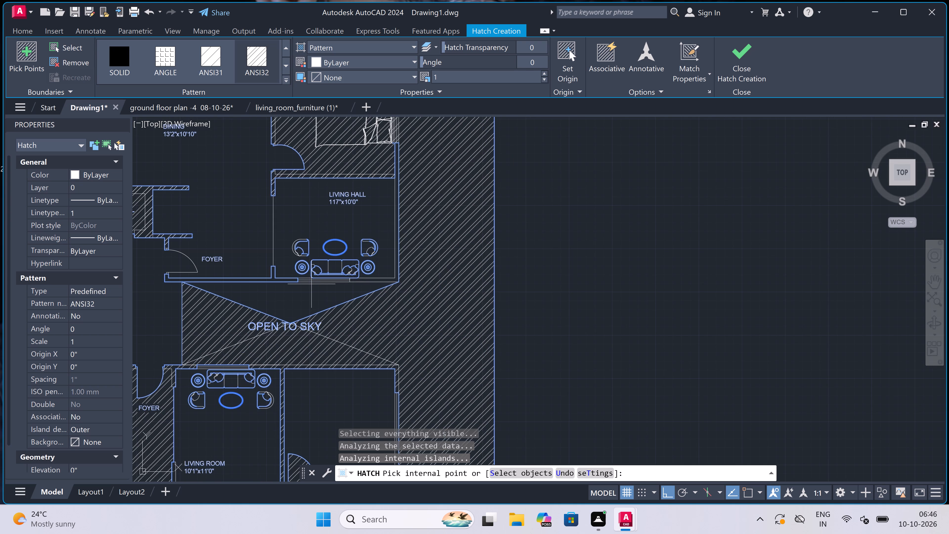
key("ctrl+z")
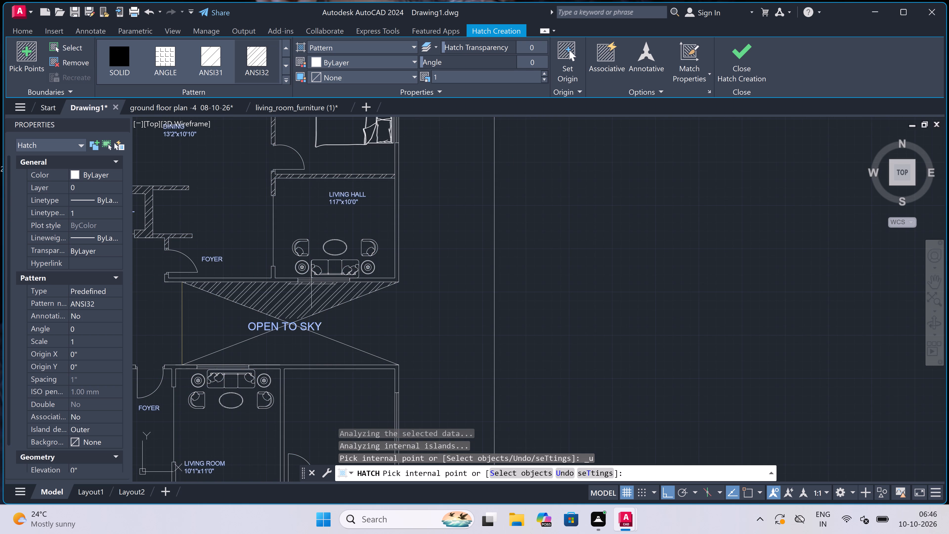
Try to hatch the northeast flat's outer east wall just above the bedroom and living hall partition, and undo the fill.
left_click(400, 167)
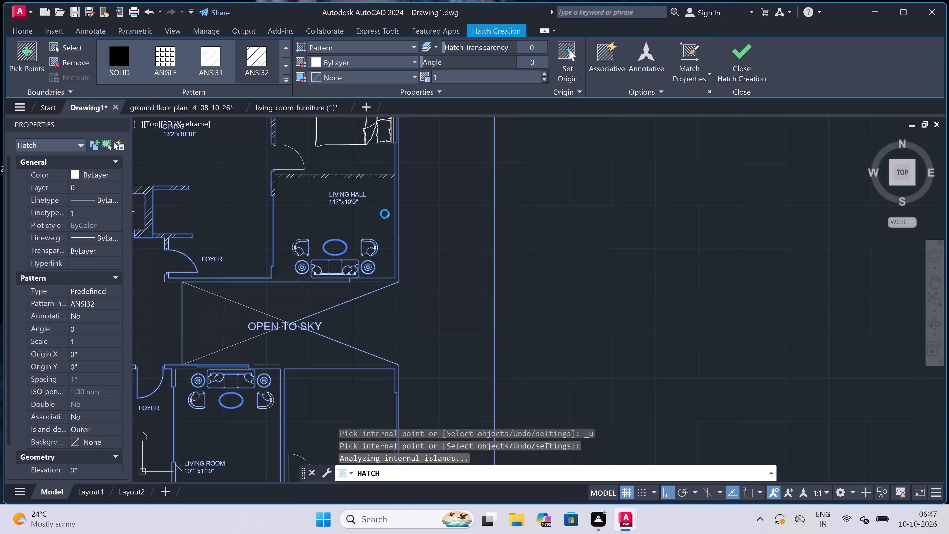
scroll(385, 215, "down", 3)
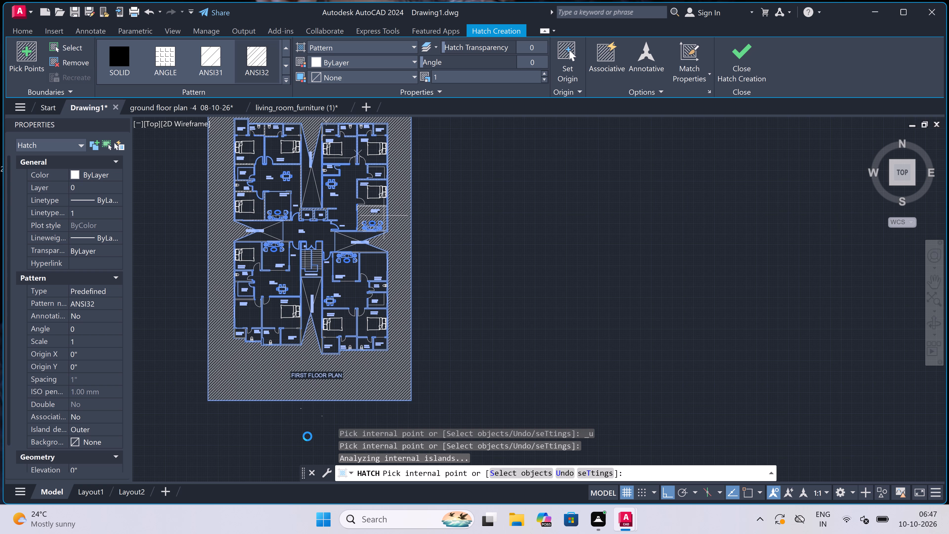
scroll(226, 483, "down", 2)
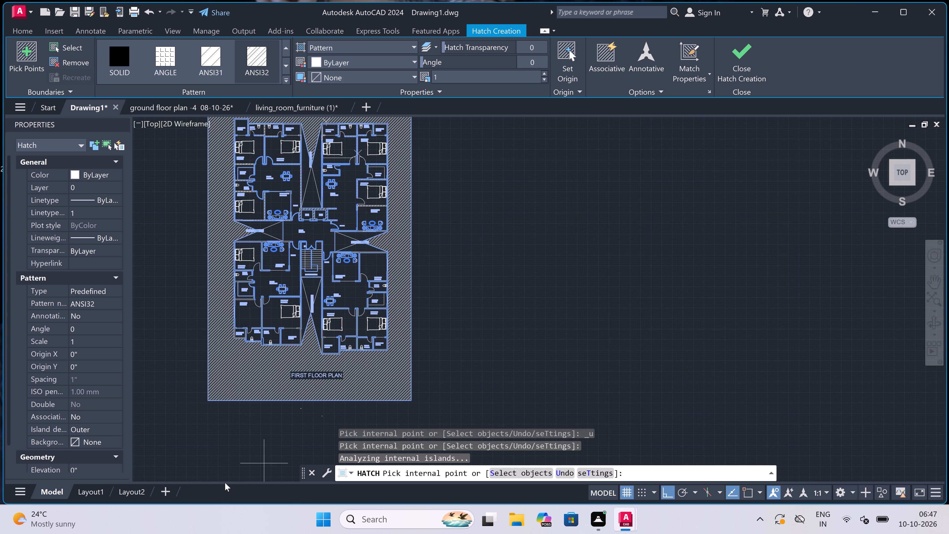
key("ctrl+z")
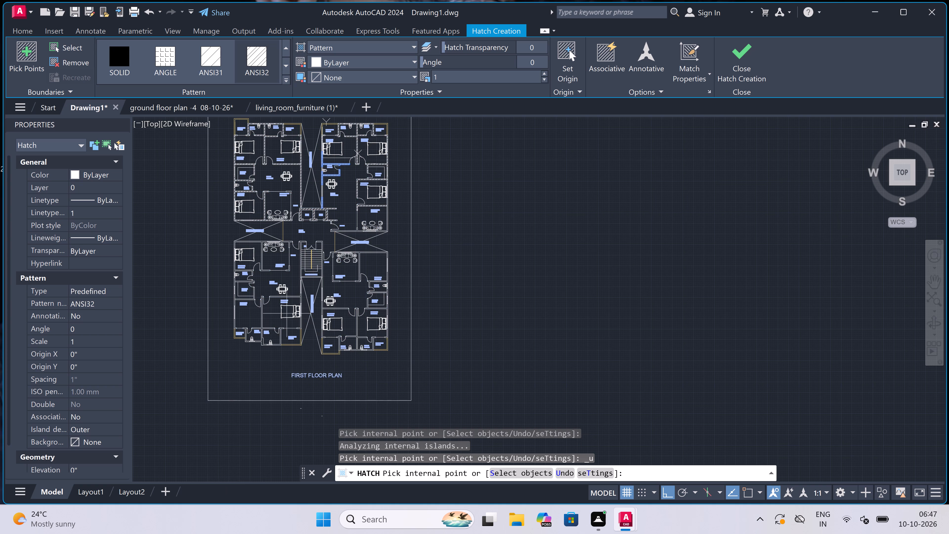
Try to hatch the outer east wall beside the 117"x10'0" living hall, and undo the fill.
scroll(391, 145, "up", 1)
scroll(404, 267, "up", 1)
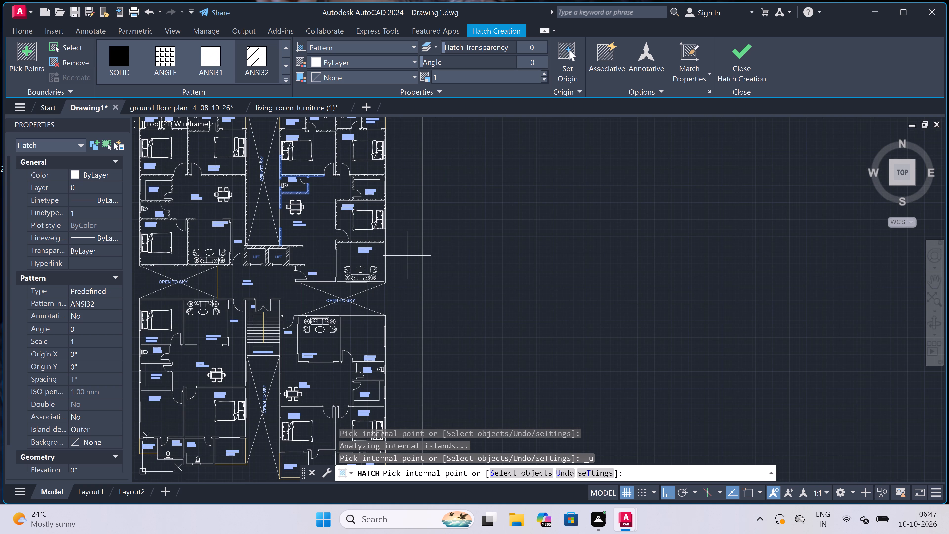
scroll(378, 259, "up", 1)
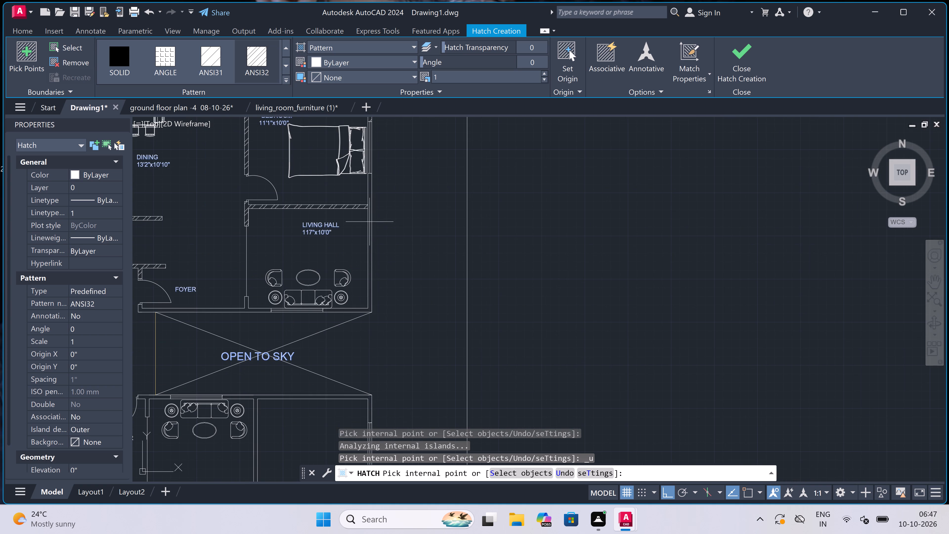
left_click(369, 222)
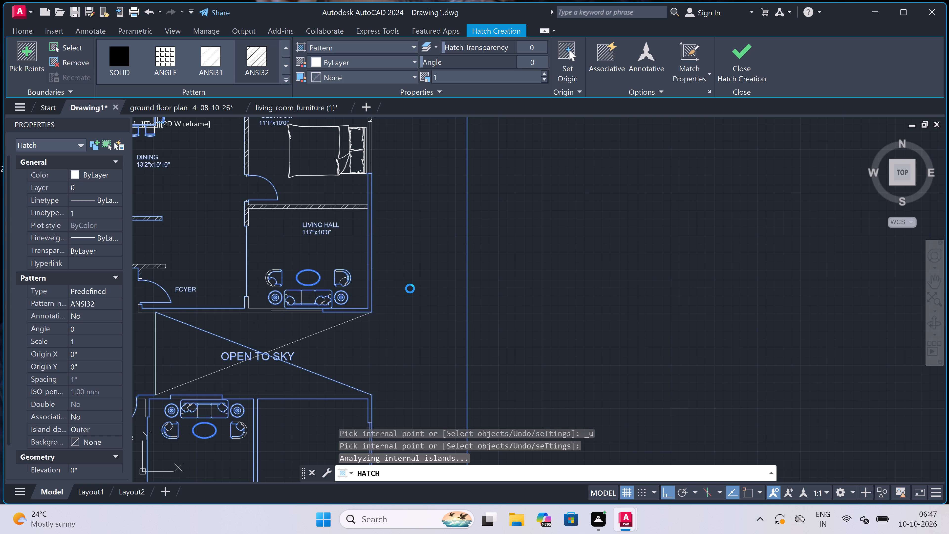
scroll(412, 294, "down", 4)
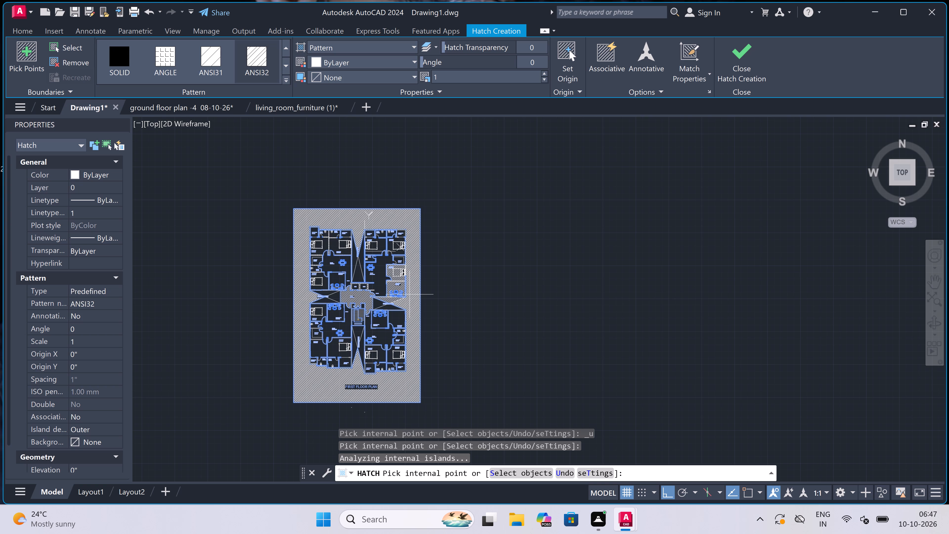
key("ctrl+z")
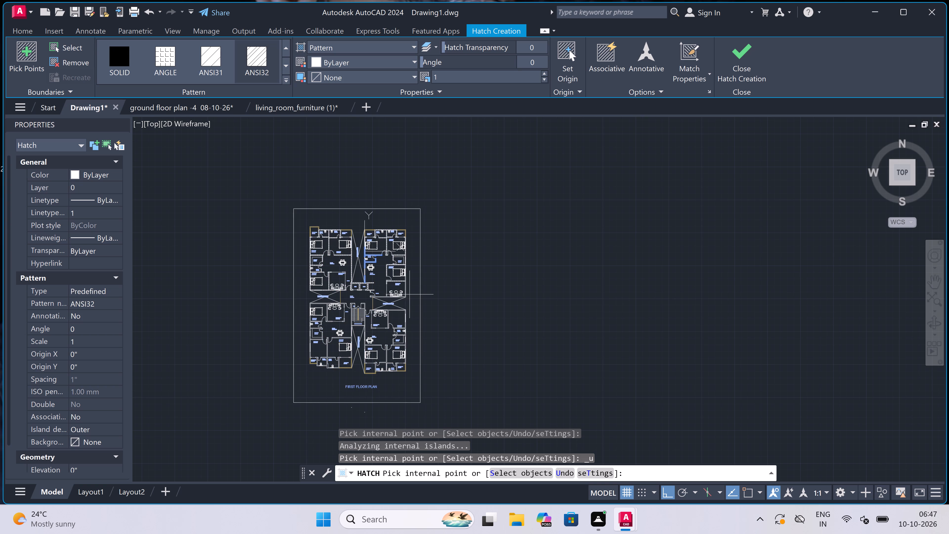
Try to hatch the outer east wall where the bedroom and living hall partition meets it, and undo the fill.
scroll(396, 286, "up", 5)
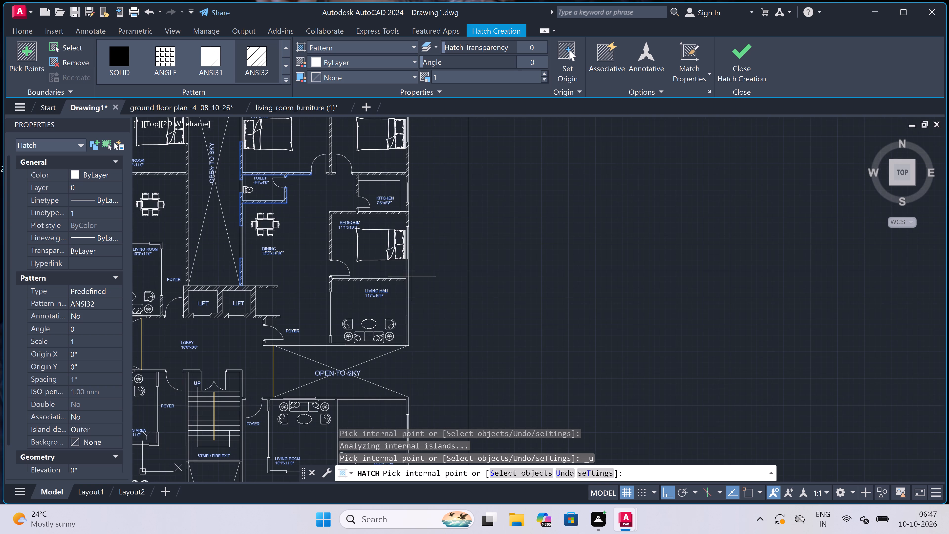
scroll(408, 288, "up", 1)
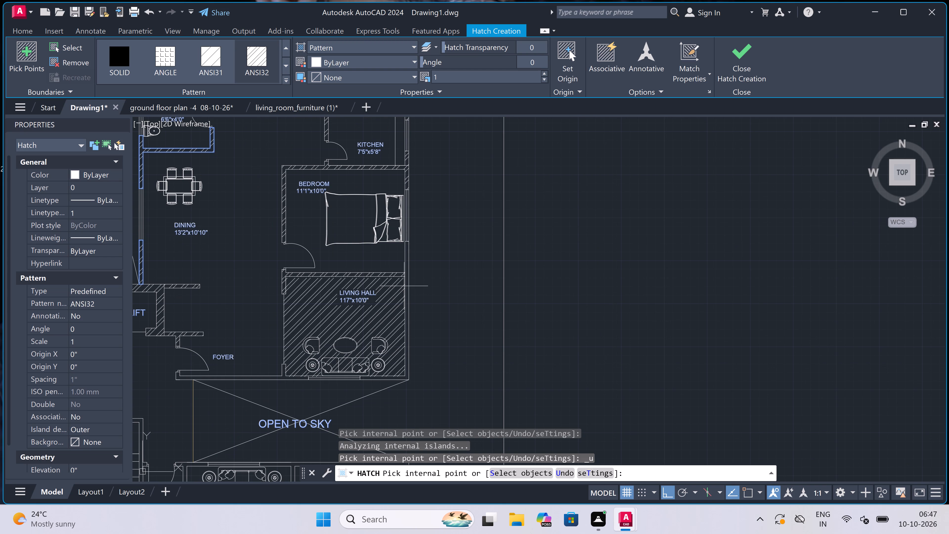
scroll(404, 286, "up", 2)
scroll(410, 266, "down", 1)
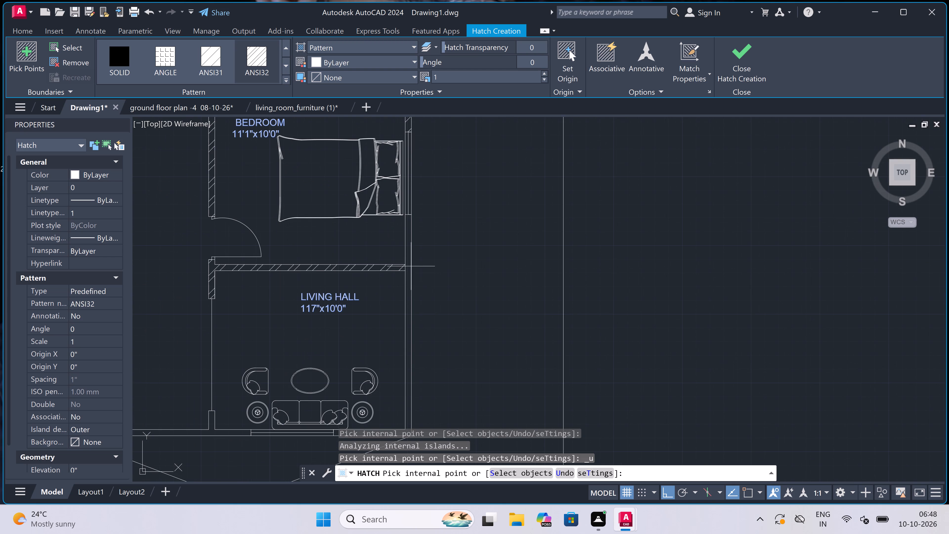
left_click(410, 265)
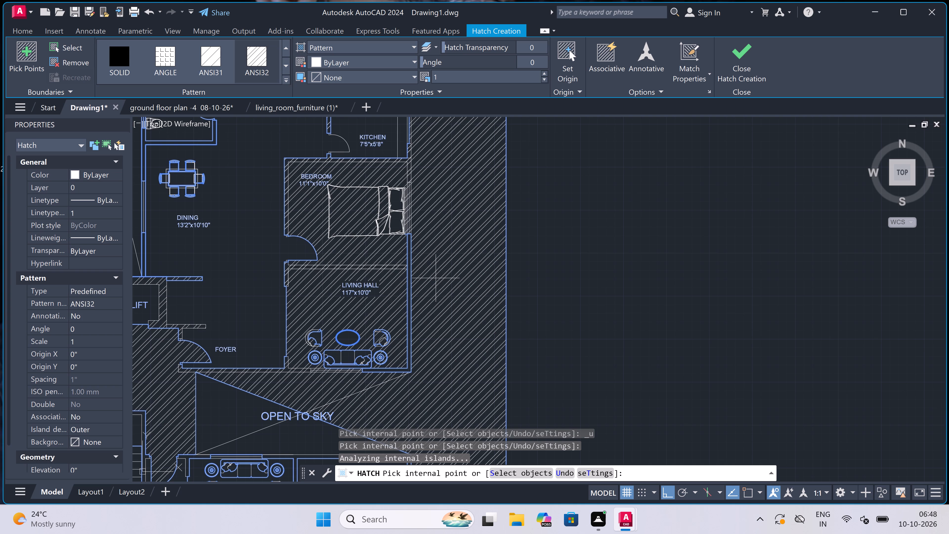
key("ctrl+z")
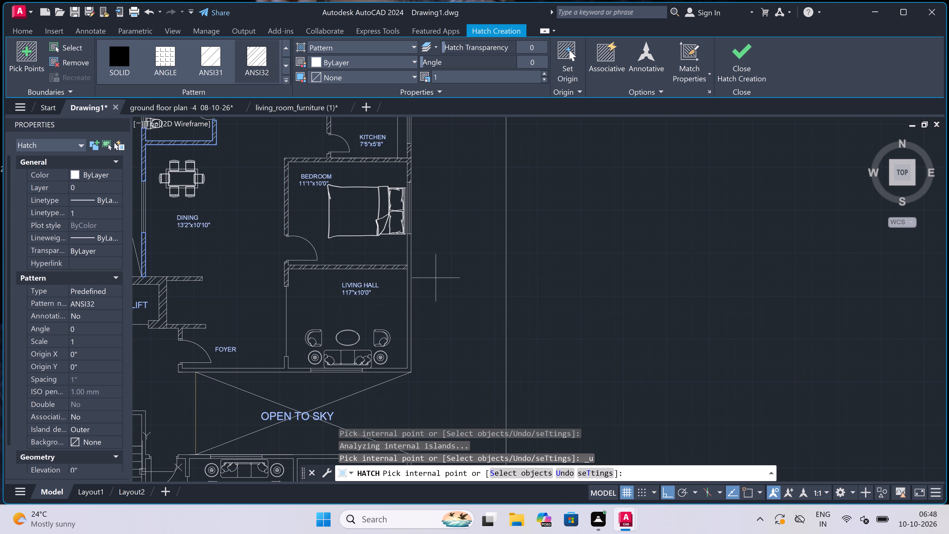
Hatch the northeast flat's foyer wall along the east open-to-sky shaft, from the entrance door to the living hall window.
scroll(432, 278, "down", 2)
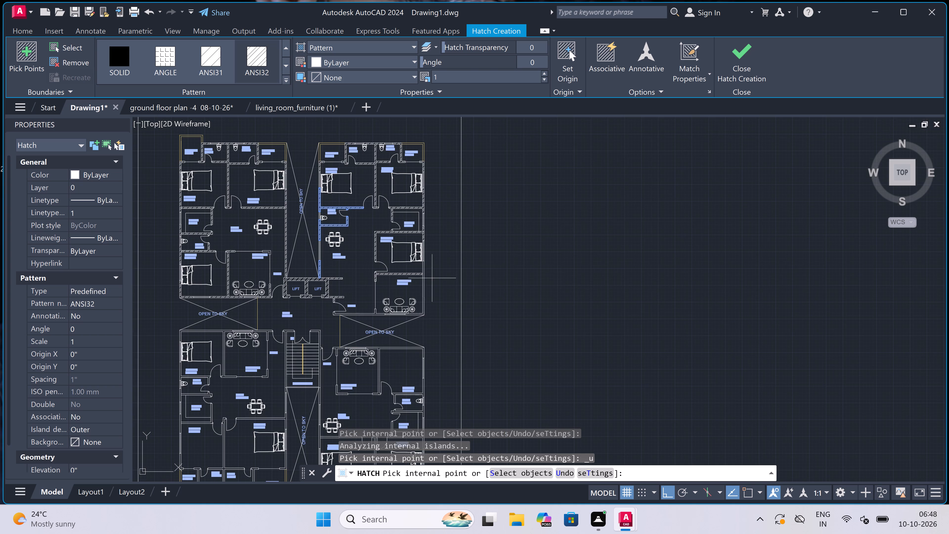
scroll(416, 277, "up", 4)
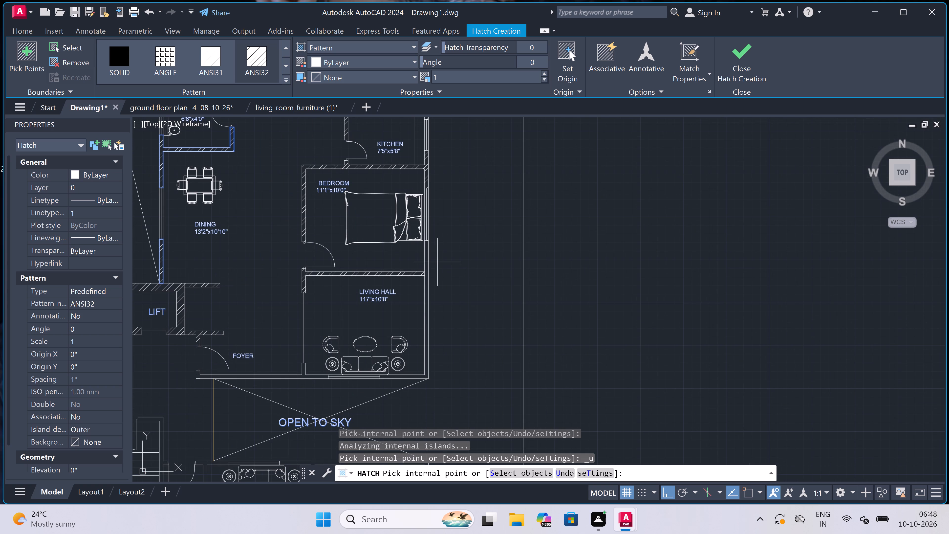
scroll(429, 262, "up", 3)
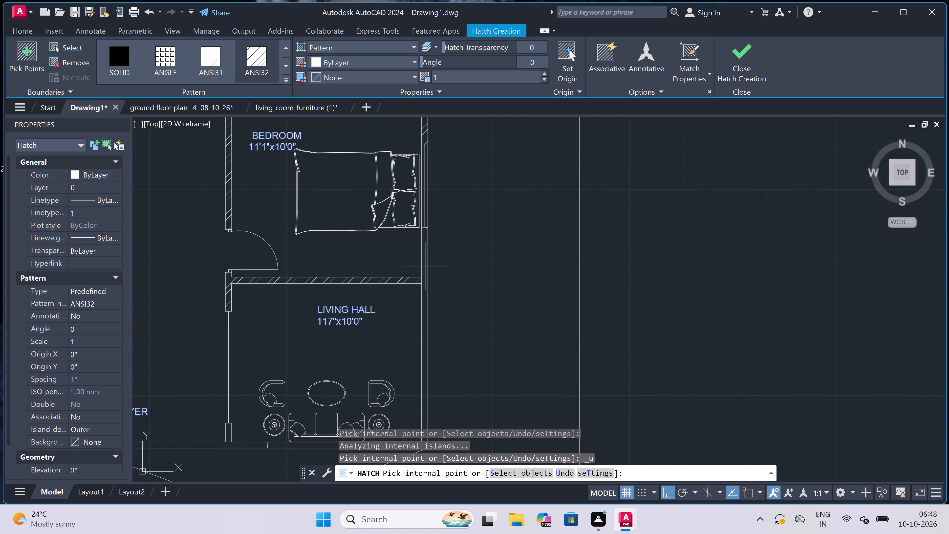
scroll(424, 263, "up", 1)
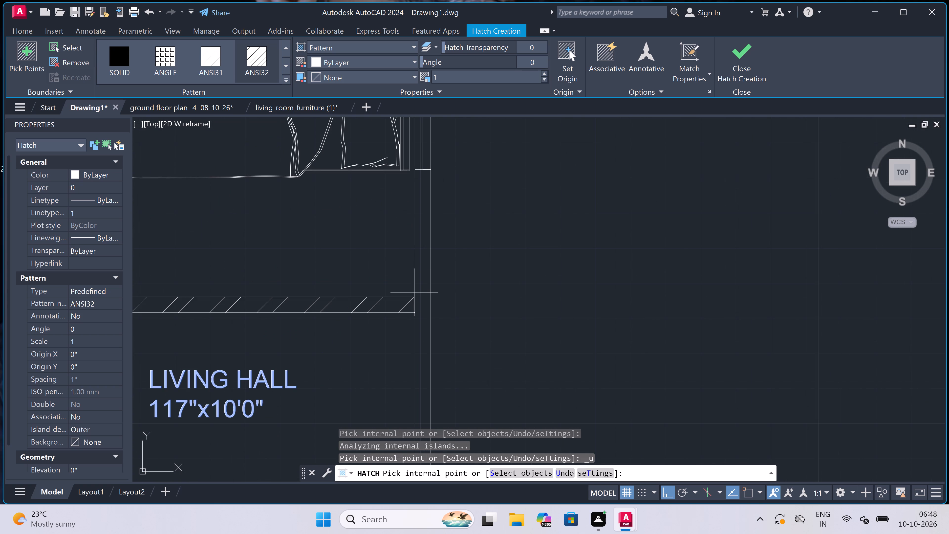
scroll(430, 288, "down", 5)
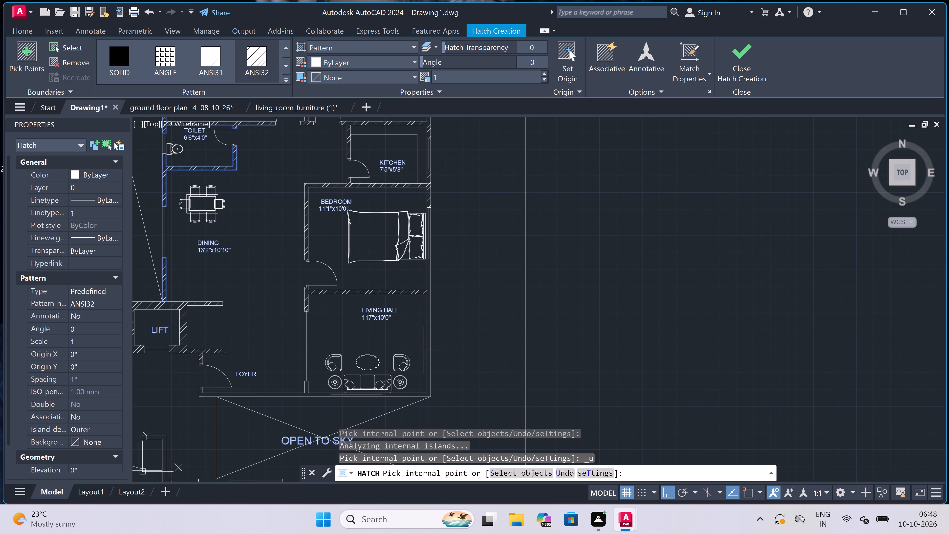
left_click(270, 394)
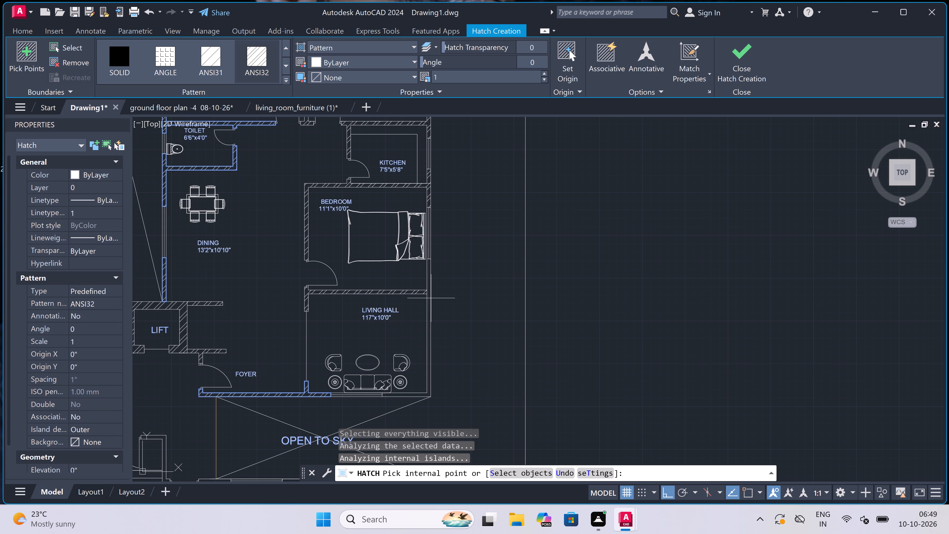
Hatch the southeast flat's wall segment between the foyer door and the 10'1"x11'0" living room window, including its short return.
scroll(424, 274, "down", 7)
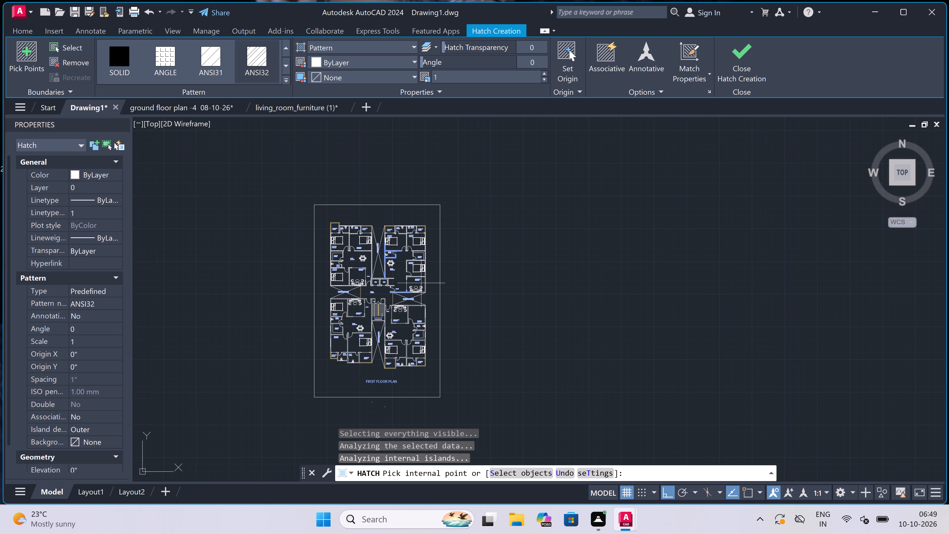
scroll(409, 311, "up", 3)
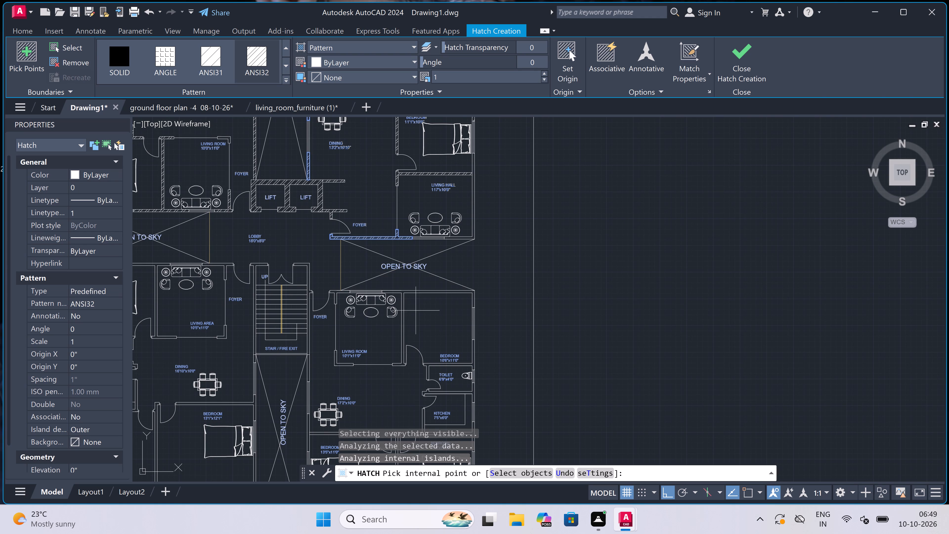
scroll(341, 292, "up", 1)
left_click(341, 292)
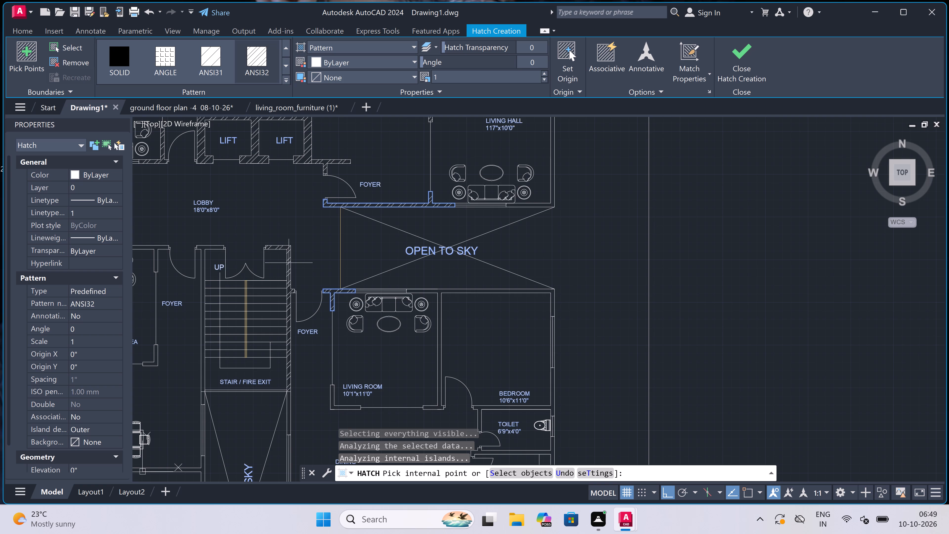
Hatch the east and west walls of the stair / fire exit, including their short returns facing the lobby.
left_click(289, 263)
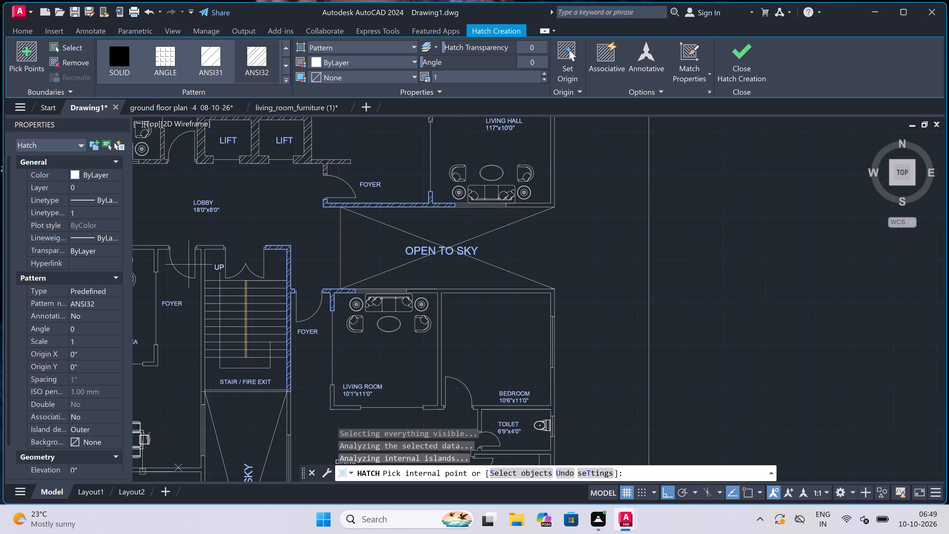
scroll(203, 257, "up", 1)
left_click(203, 257)
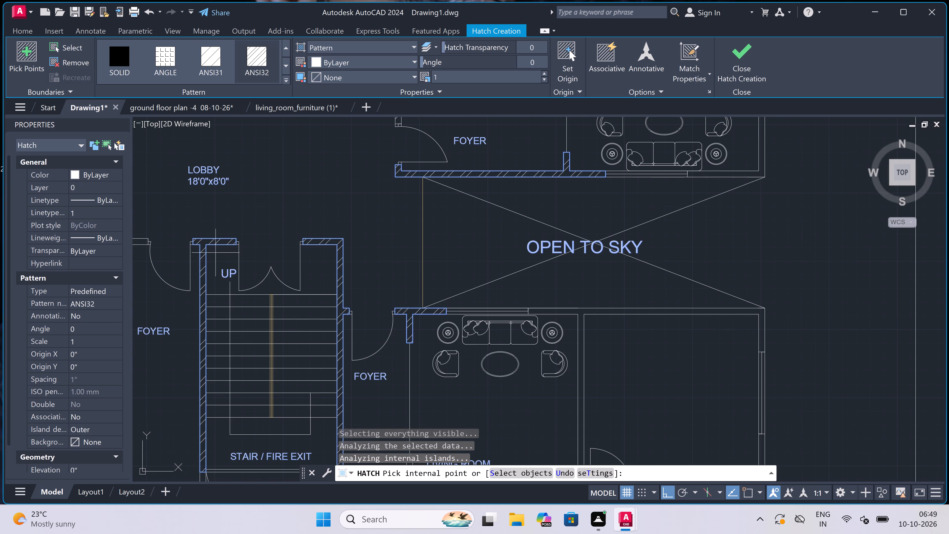
Hatch the southeast flat's north wall east of the living room window, including the living room–bedroom partition and the northeast corner return.
scroll(428, 280, "down", 4)
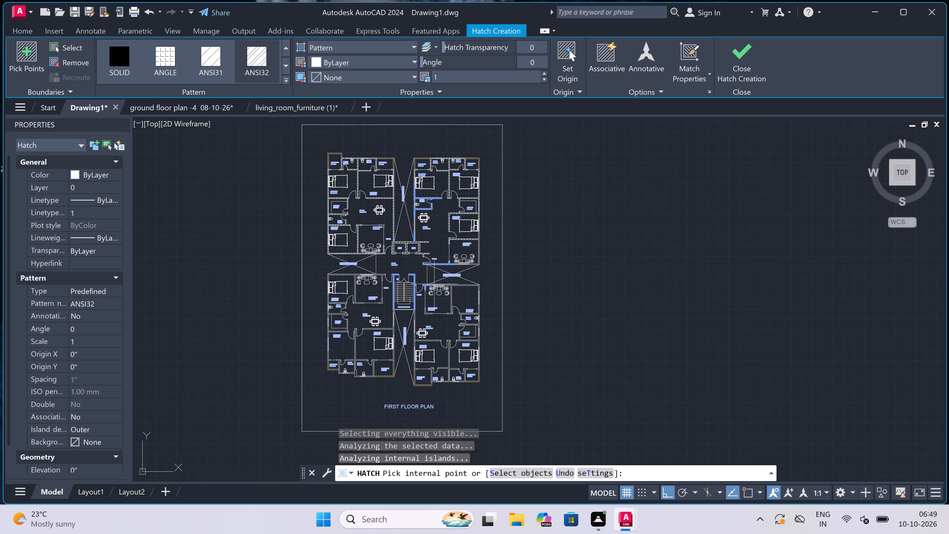
scroll(479, 293, "up", 3)
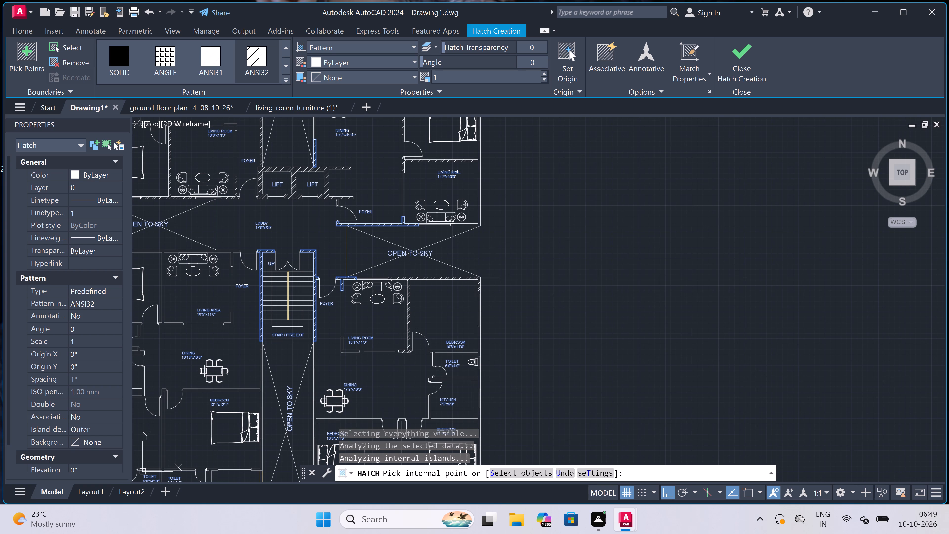
left_click(475, 278)
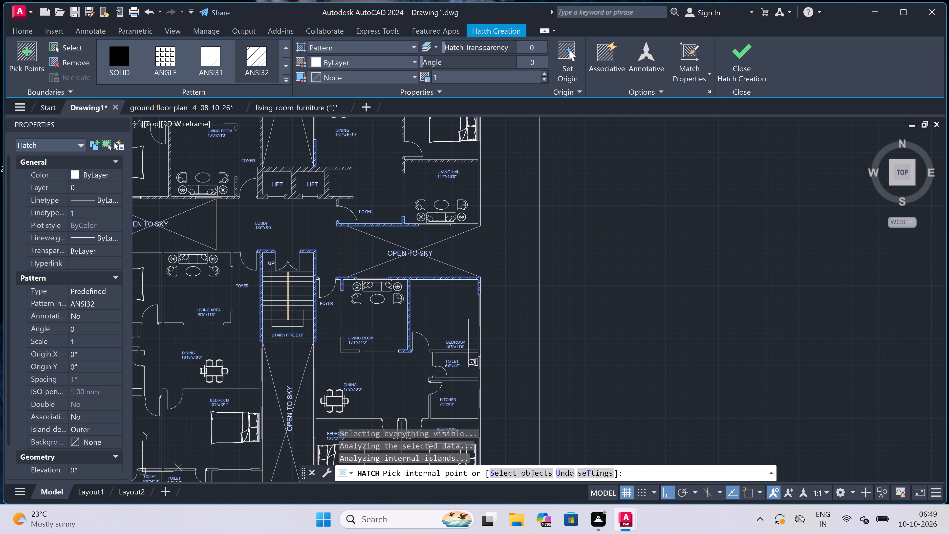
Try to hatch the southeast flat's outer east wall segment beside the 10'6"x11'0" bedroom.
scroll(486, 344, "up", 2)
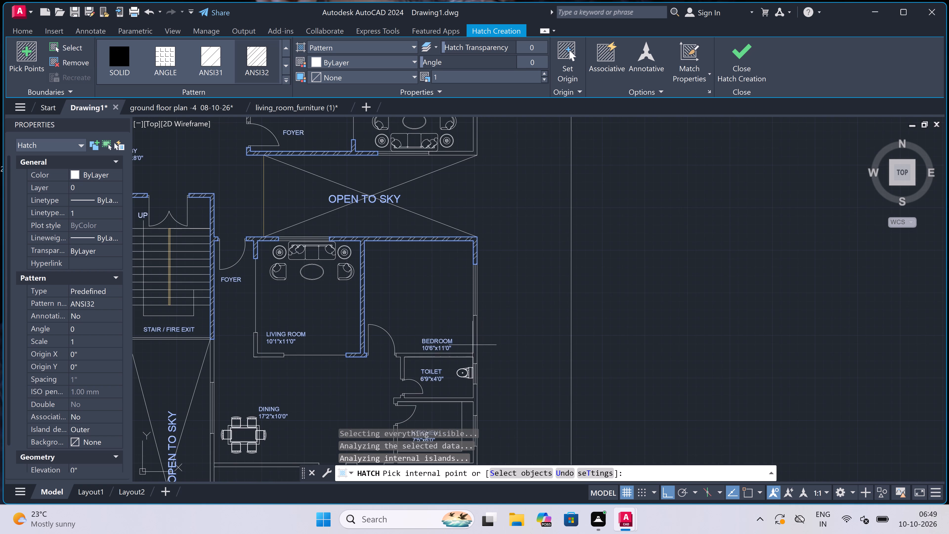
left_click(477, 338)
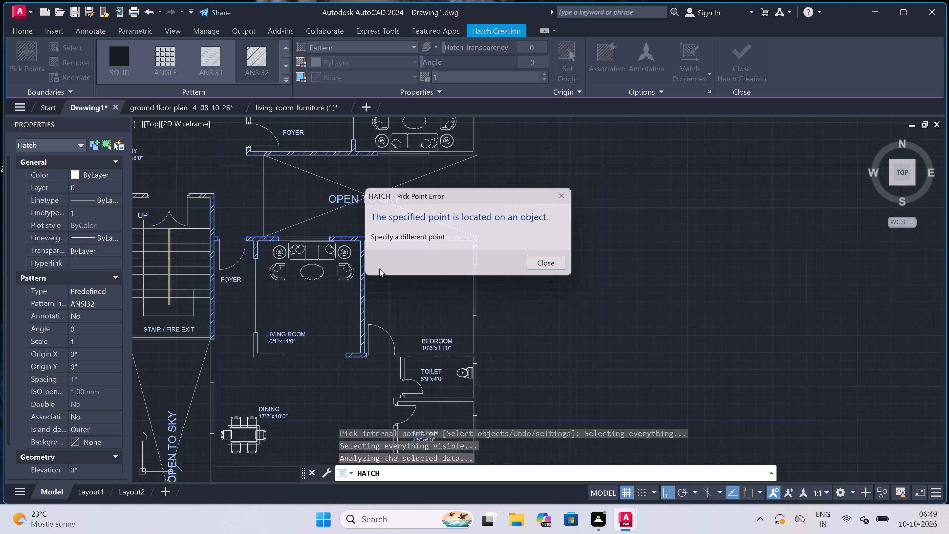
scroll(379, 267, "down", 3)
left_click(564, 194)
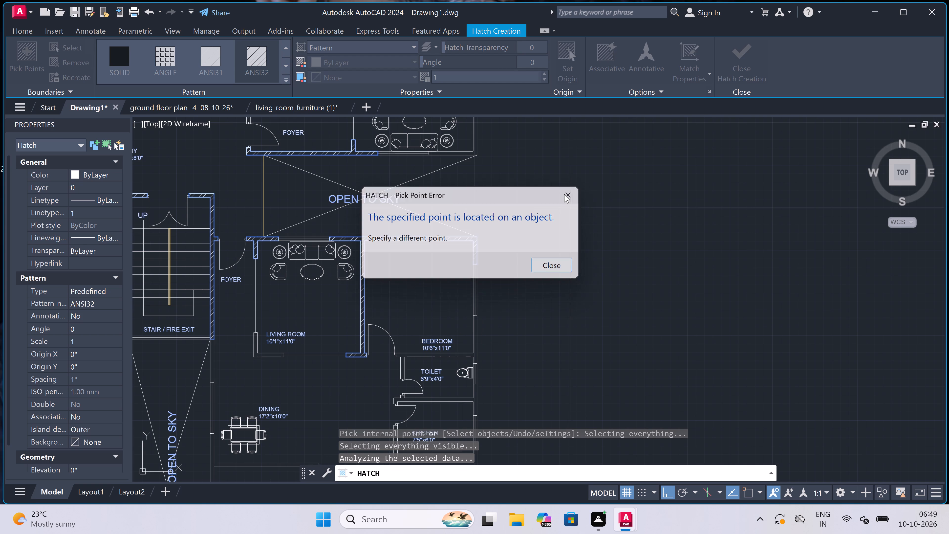
Hatch the walls around the southeast flat's 7'5"x6'0" kitchen, including the adjoining outer east wall segments.
scroll(393, 201, "down", 3)
scroll(415, 284, "up", 2)
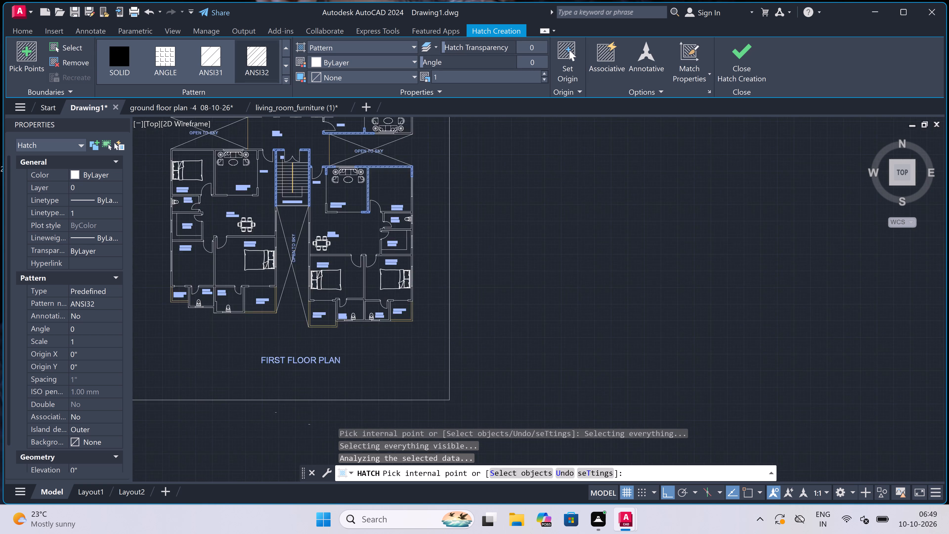
scroll(415, 283, "up", 1)
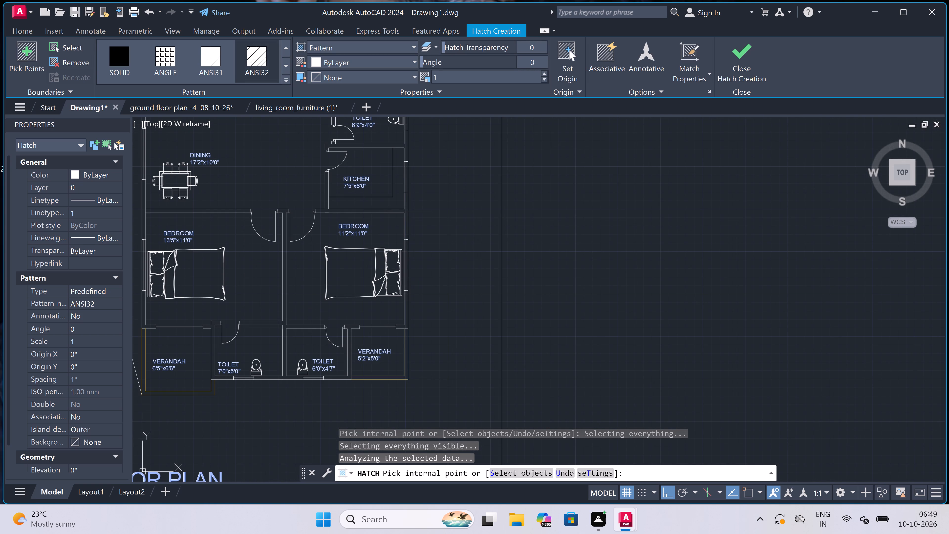
left_click(407, 210)
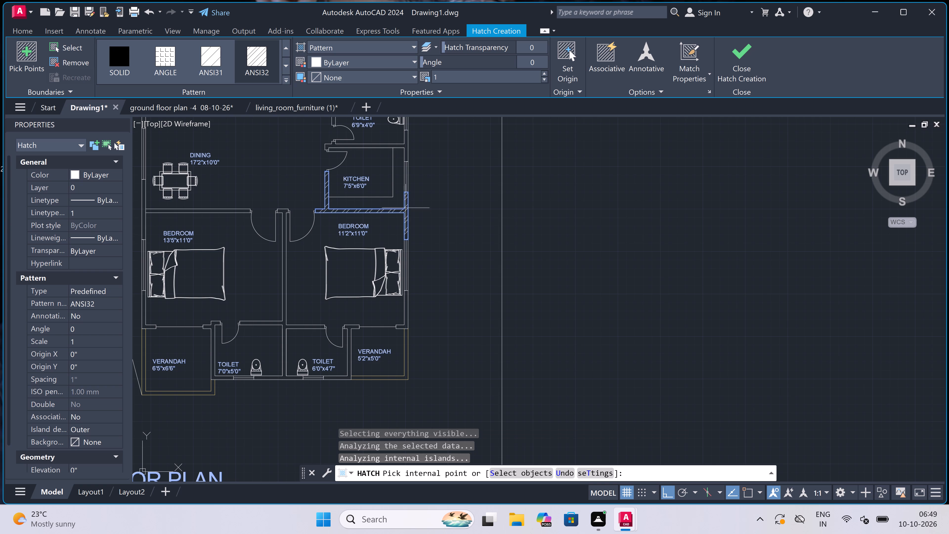
left_click(405, 145)
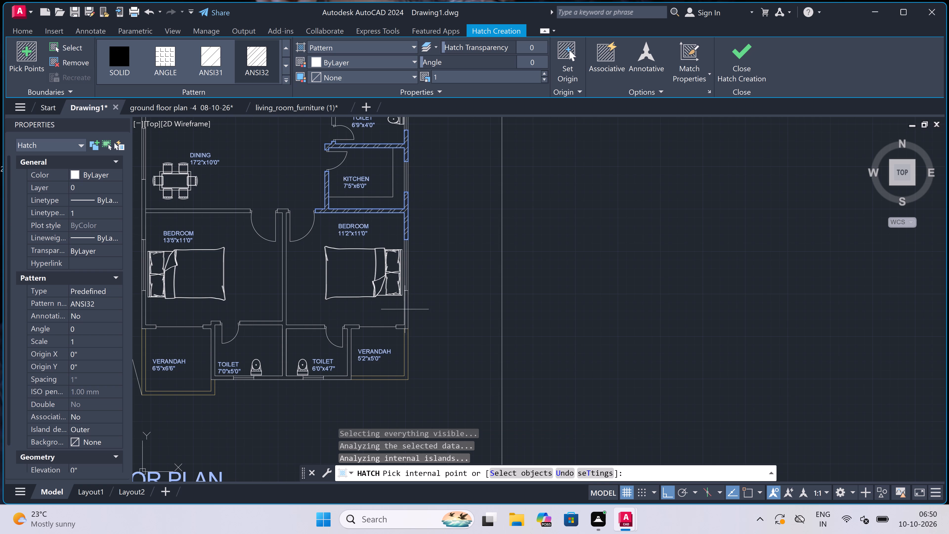
Hatch the southeast flat's partition between the two south bedrooms, their verandah-side wall segments, and the walls around both attached toilets.
left_click(406, 311)
left_click(350, 334)
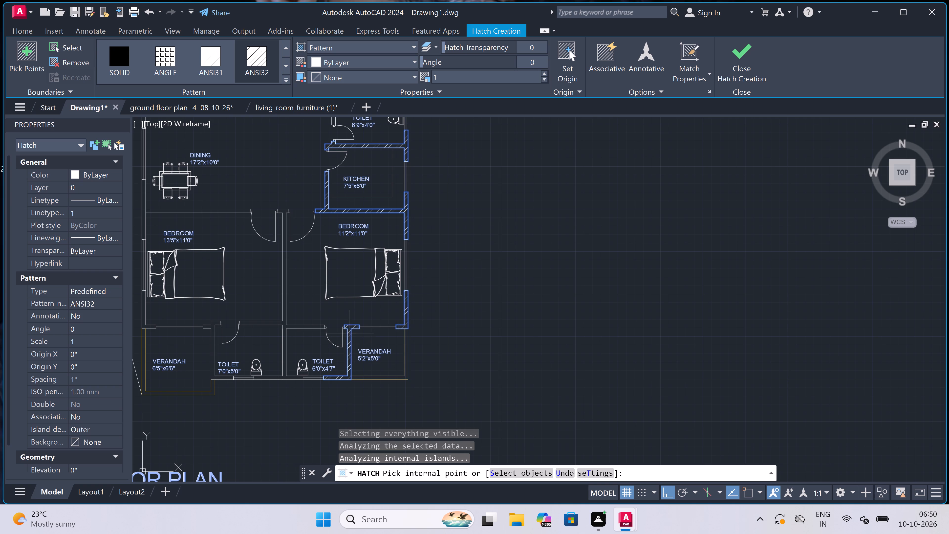
left_click(283, 313)
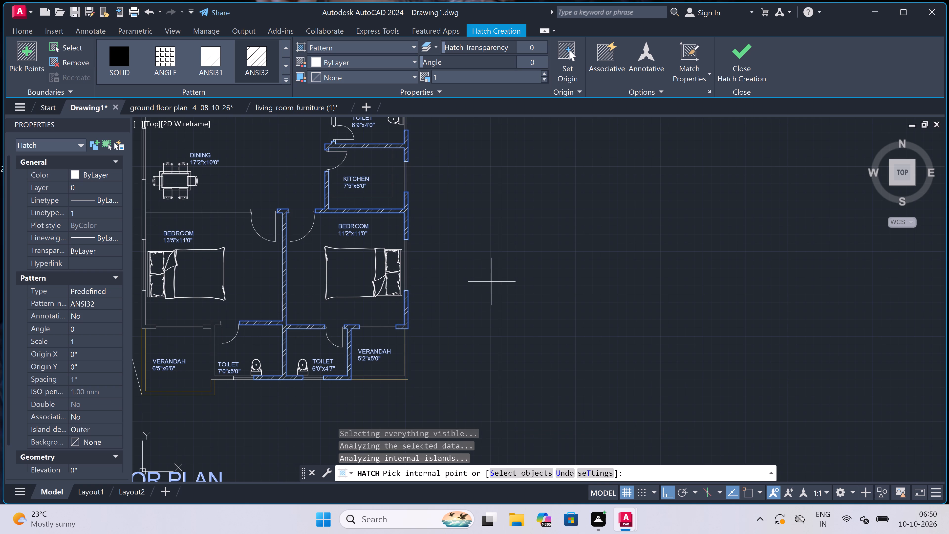
scroll(492, 282, "down", 2)
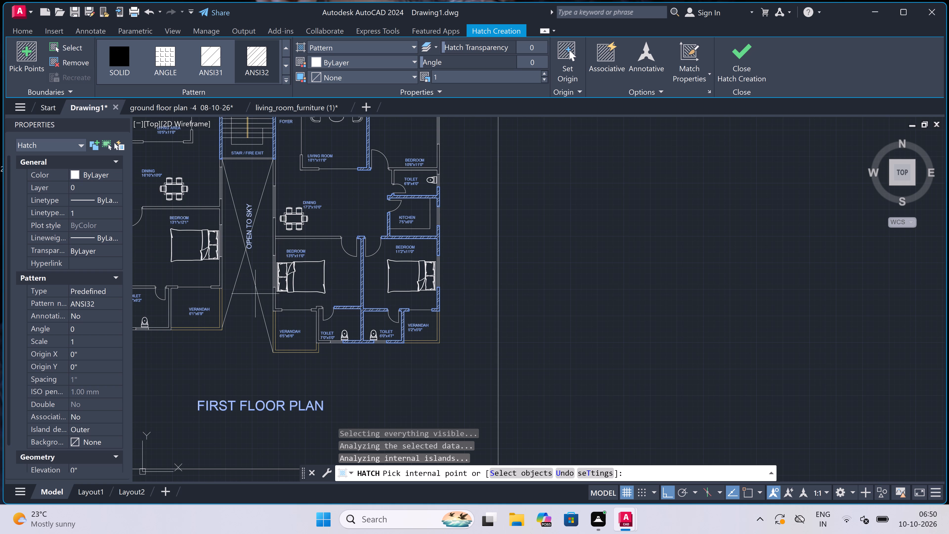
scroll(254, 299, "up", 2)
scroll(282, 300, "up", 1)
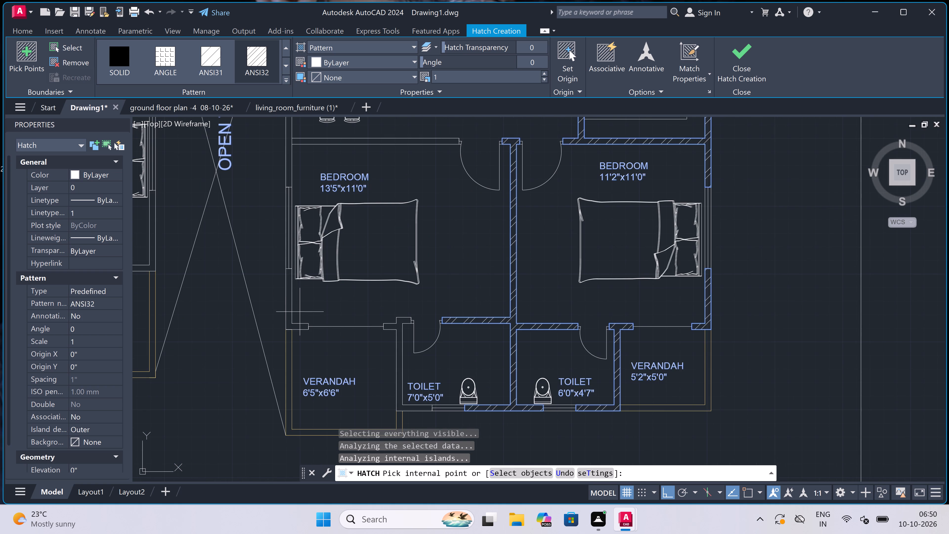
left_click(288, 307)
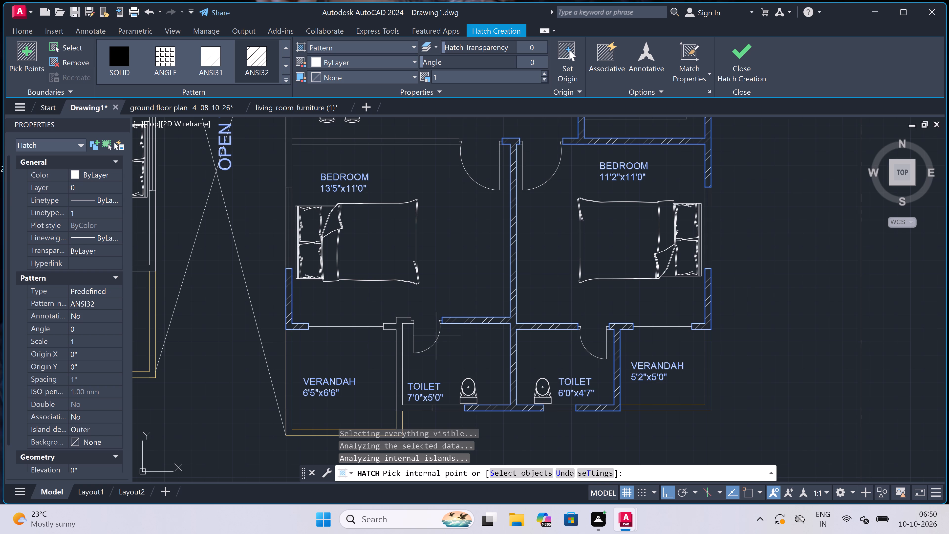
left_click(399, 325)
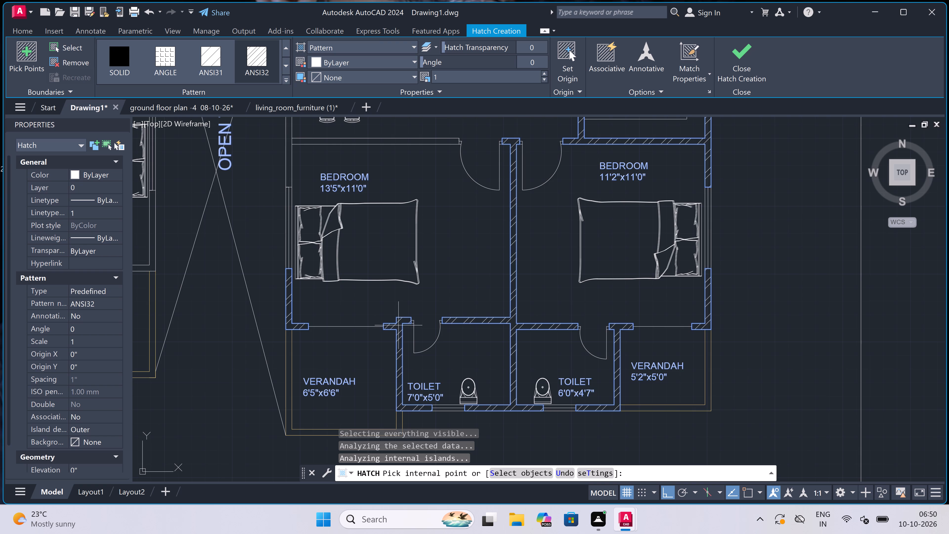
Hatch the walls around the southeast flat's dining area: west wall segments, partition to the 13'5"x11'0" bedroom, and the living room's southwest corner.
scroll(398, 325, "down", 2)
scroll(352, 239, "up", 2)
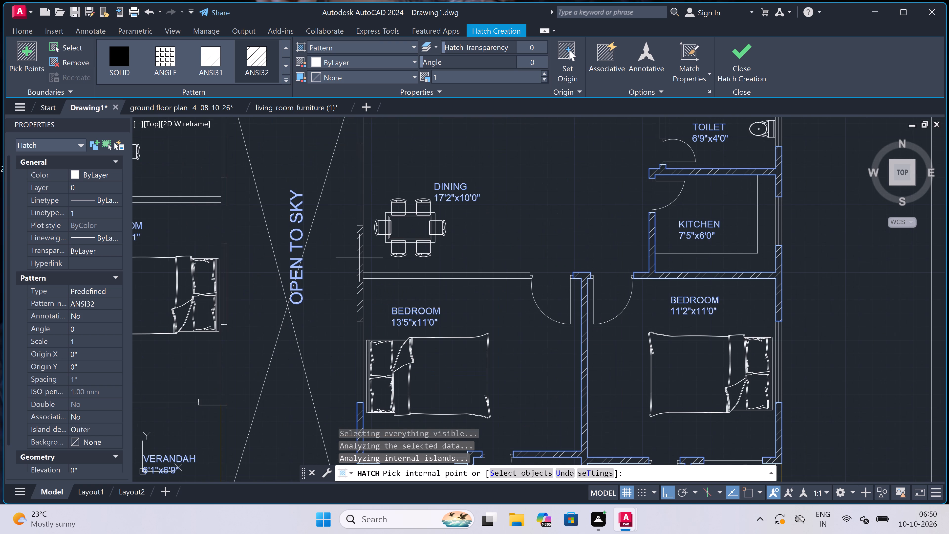
left_click(359, 260)
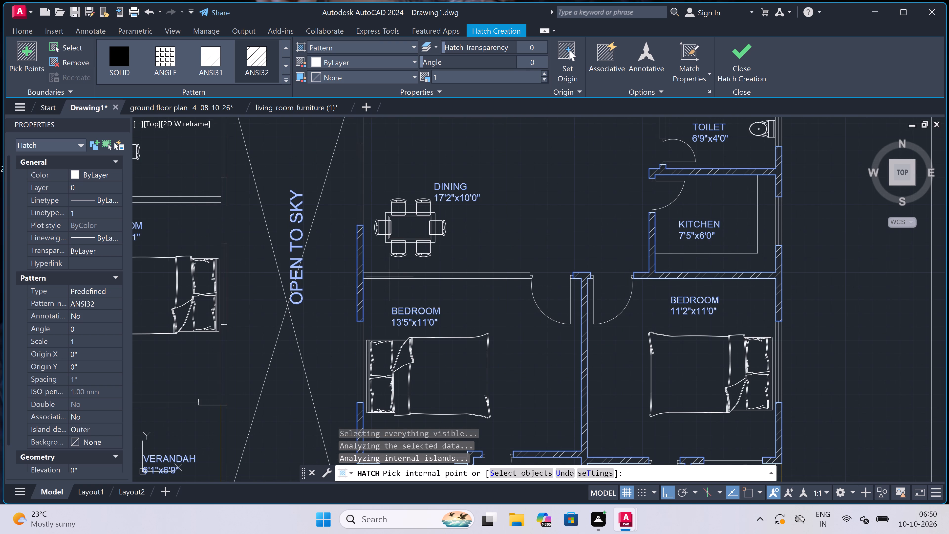
double_click(391, 276)
scroll(391, 276, "down", 3)
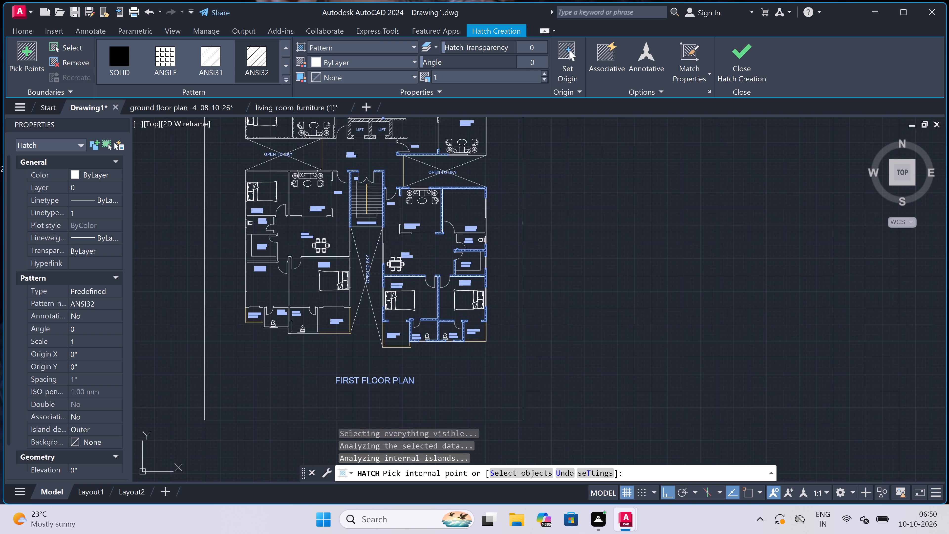
scroll(388, 234, "up", 3)
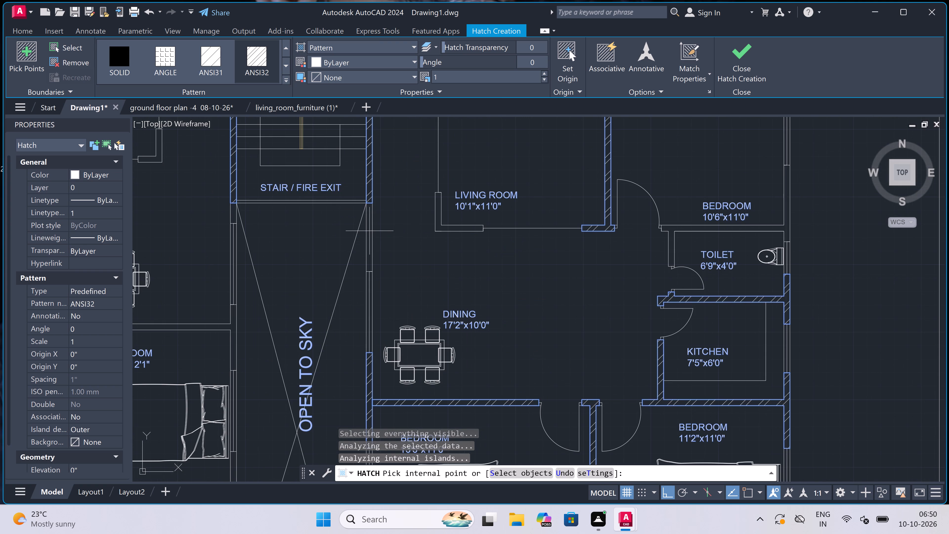
left_click(369, 231)
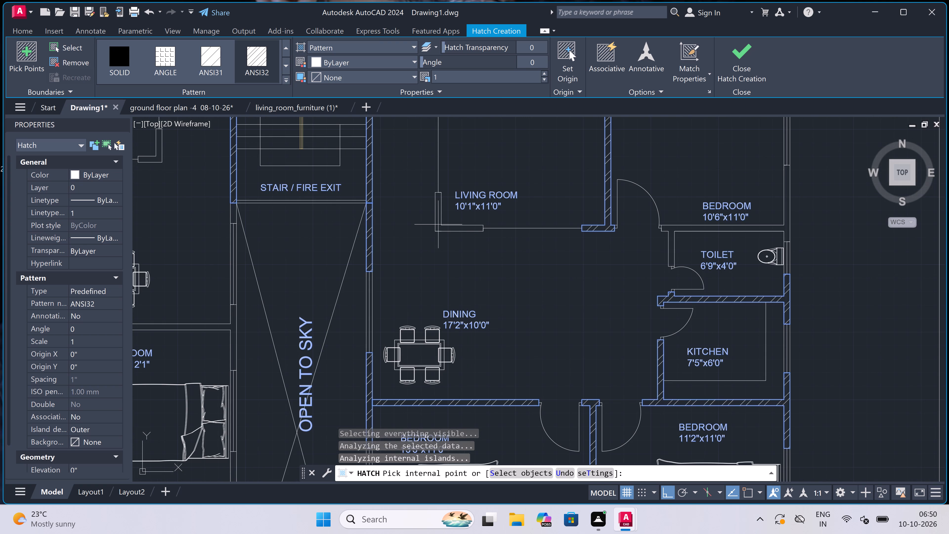
left_click(438, 224)
Hatch the southeast flat's 6'9"x4'0" toilet walls and the adjoining outer east wall beside the 10'6"x11'0" bedroom, and finish the hatch.
scroll(363, 276, "down", 2)
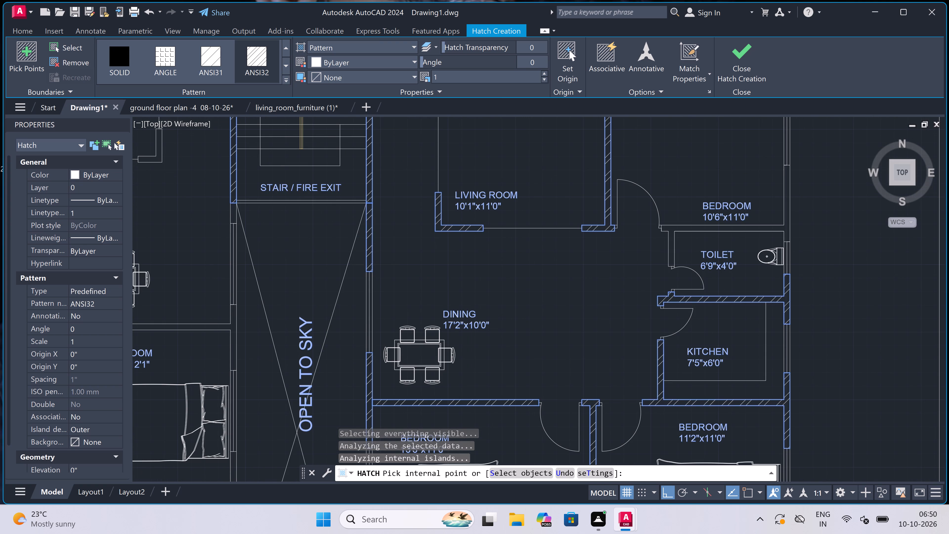
scroll(363, 276, "down", 1)
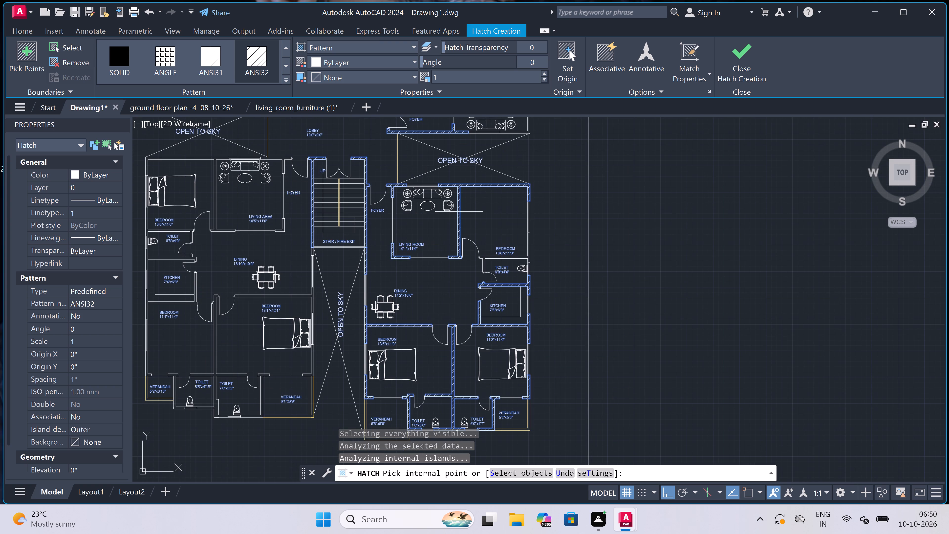
scroll(528, 242, "up", 1)
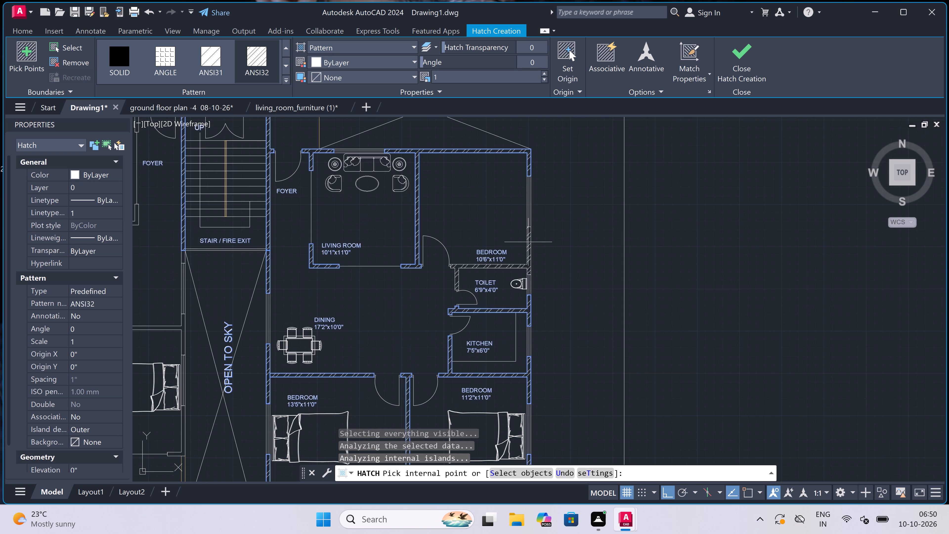
left_click(529, 242)
scroll(478, 256, "down", 2)
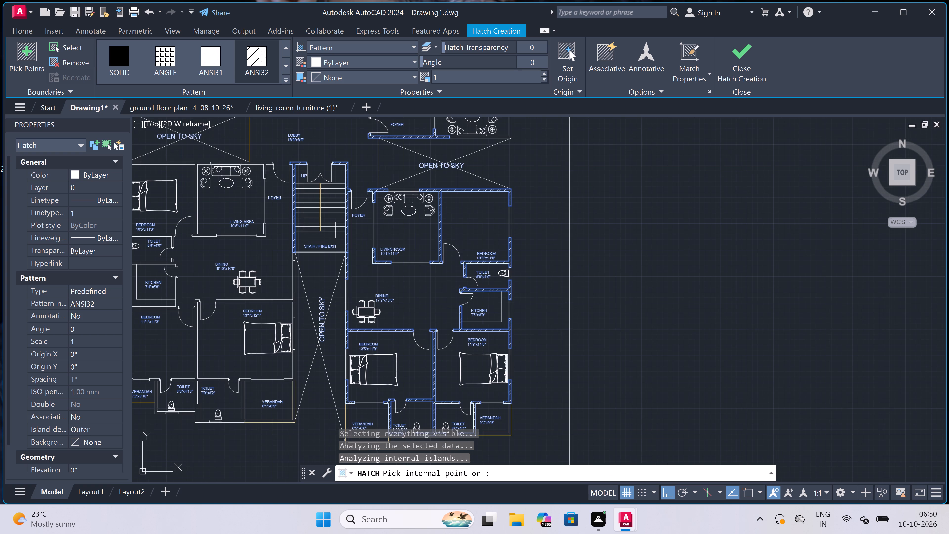
scroll(429, 260, "down", 3)
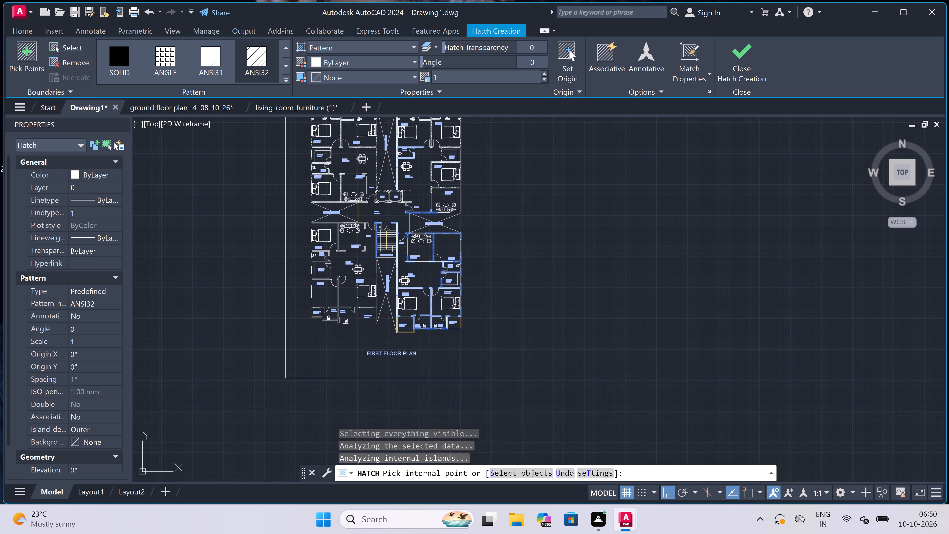
scroll(426, 265, "up", 2)
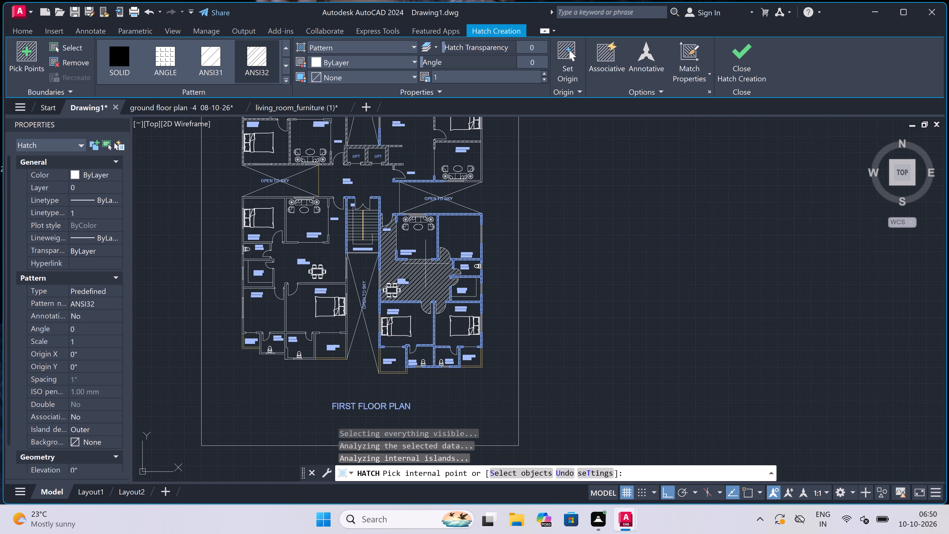
key("Escape")
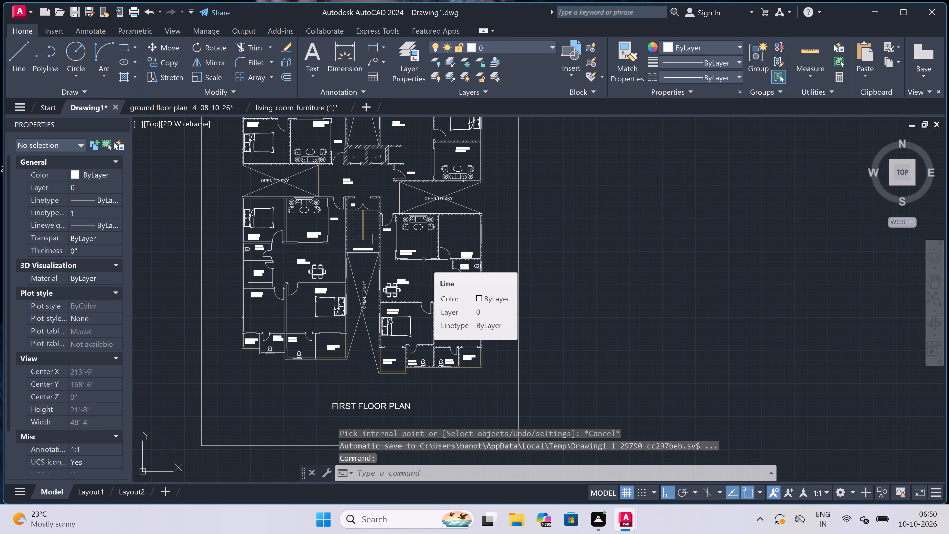
Start a new ANSI32 hatch on the southwest flat's north wall, including its northwest corner return and the bedroom–living area partition.
type("h")
key("space")
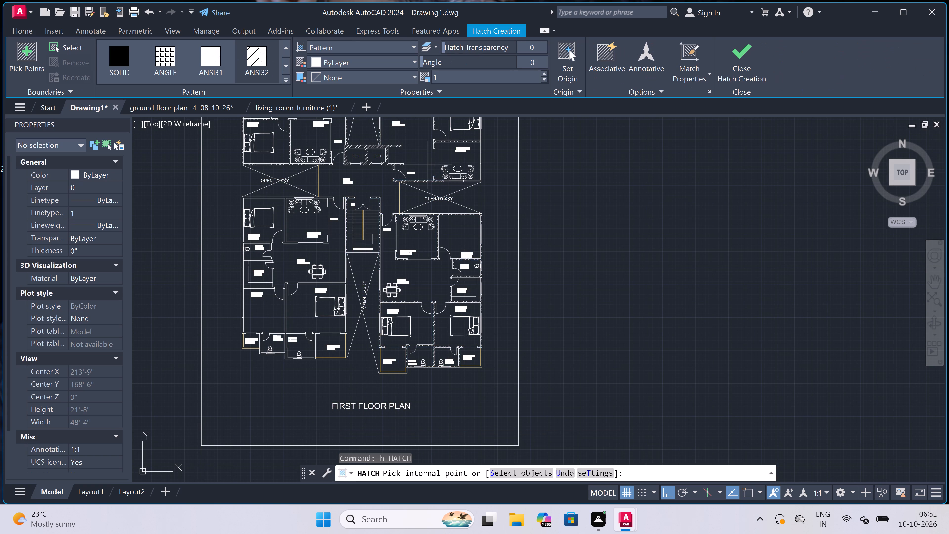
left_click(257, 58)
scroll(342, 254, "up", 2)
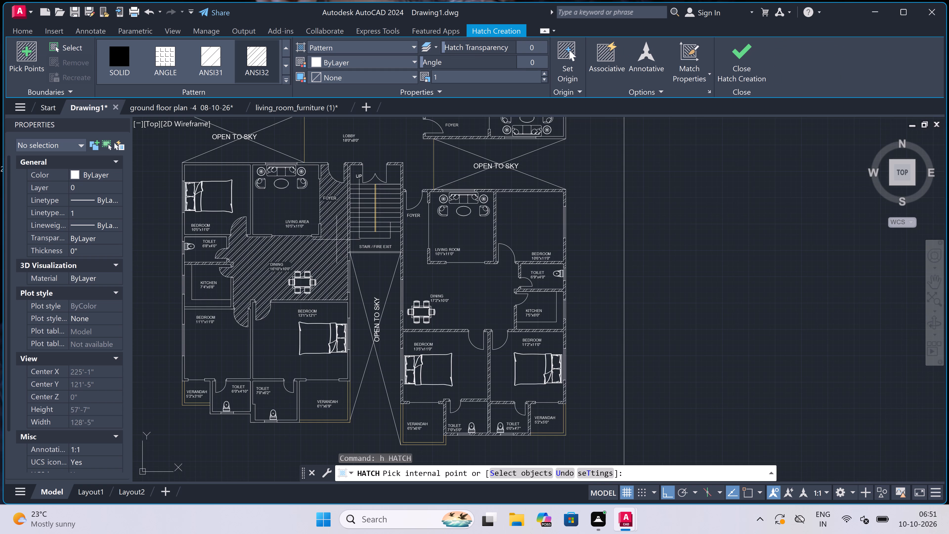
scroll(327, 222, "down", 2)
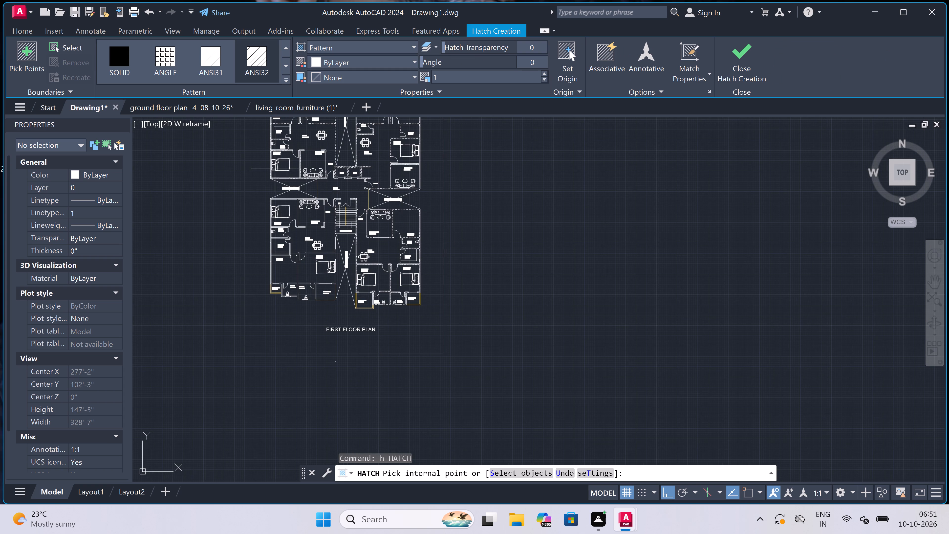
scroll(284, 195, "up", 3)
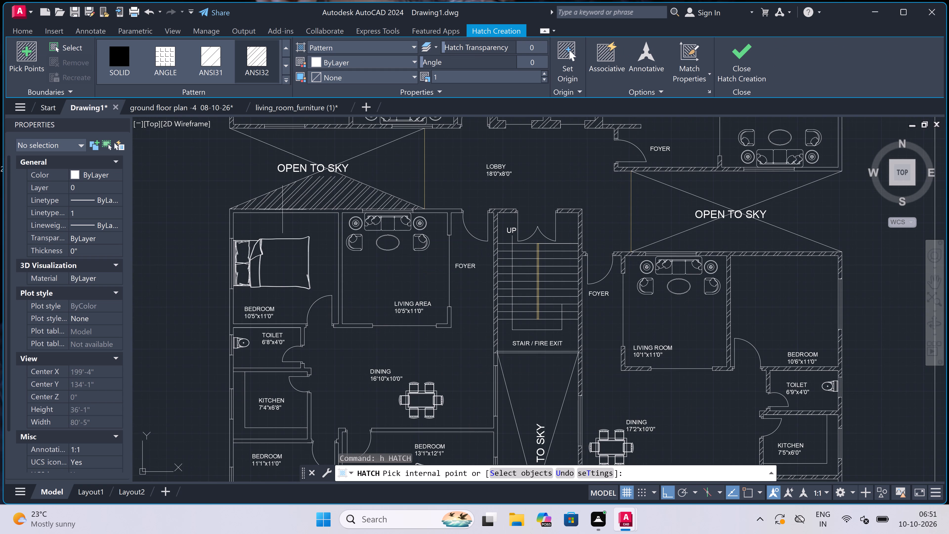
left_click(280, 210)
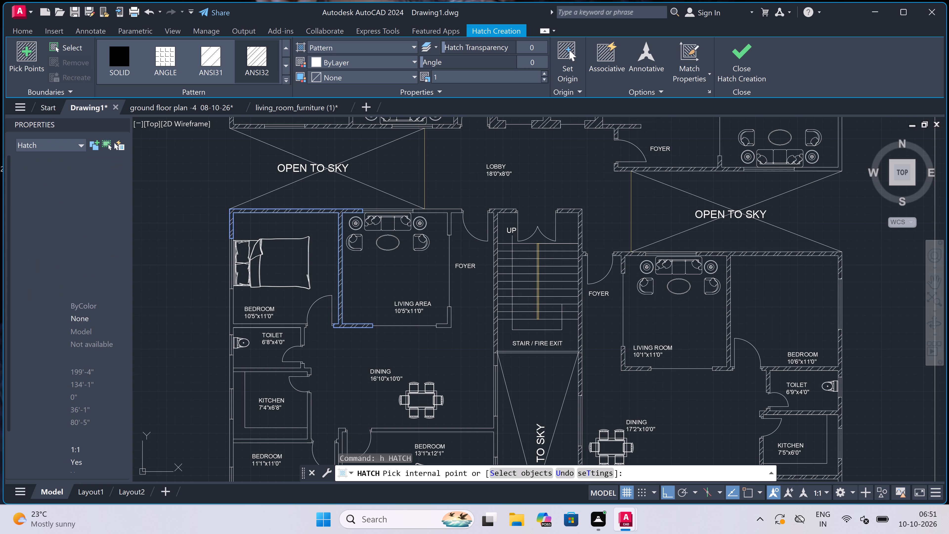
Hatch the northeast and southeast corner walls of the southwest flat's living area beside the foyer.
left_click(449, 210)
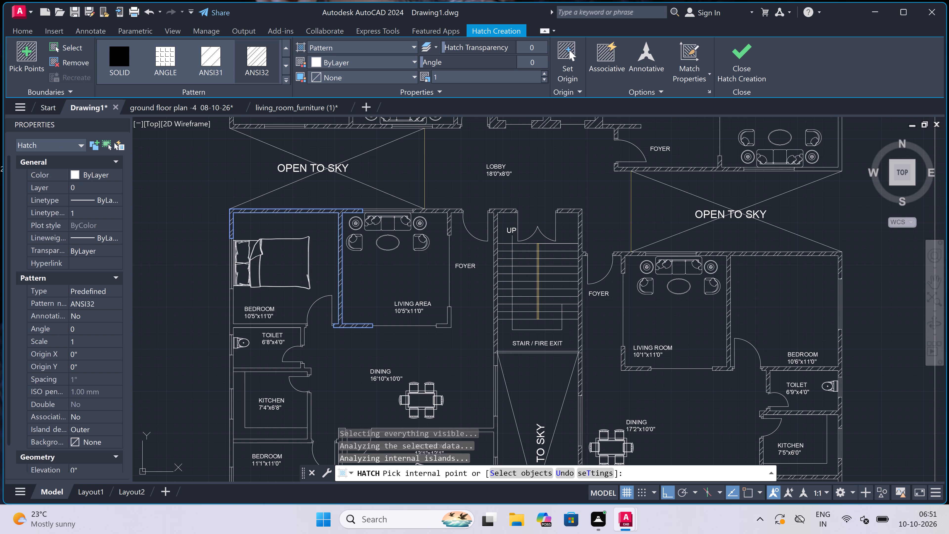
left_click(450, 316)
scroll(363, 277, "down", 2)
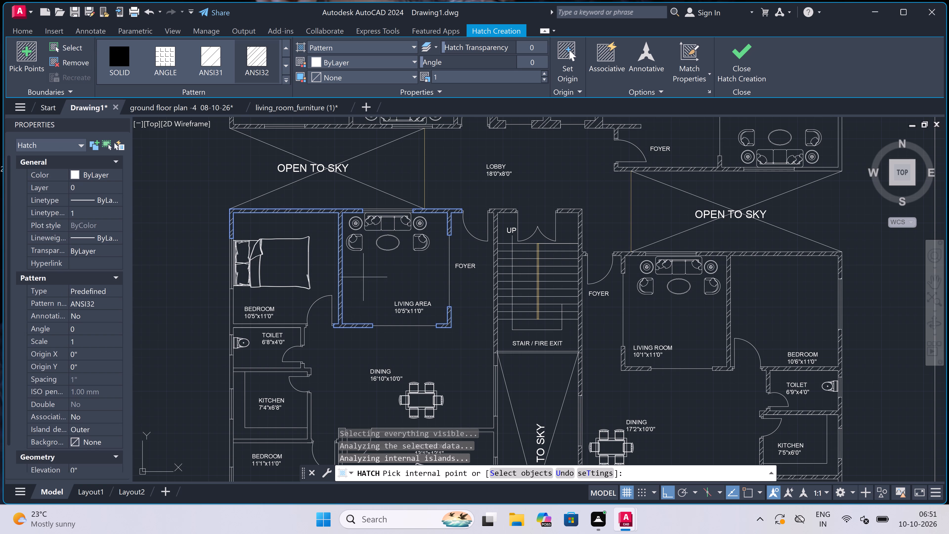
Add the northeast corner wall of the northwest flat's 10'0"x11'0" living room to the ANSI32 hatch.
scroll(363, 277, "down", 2)
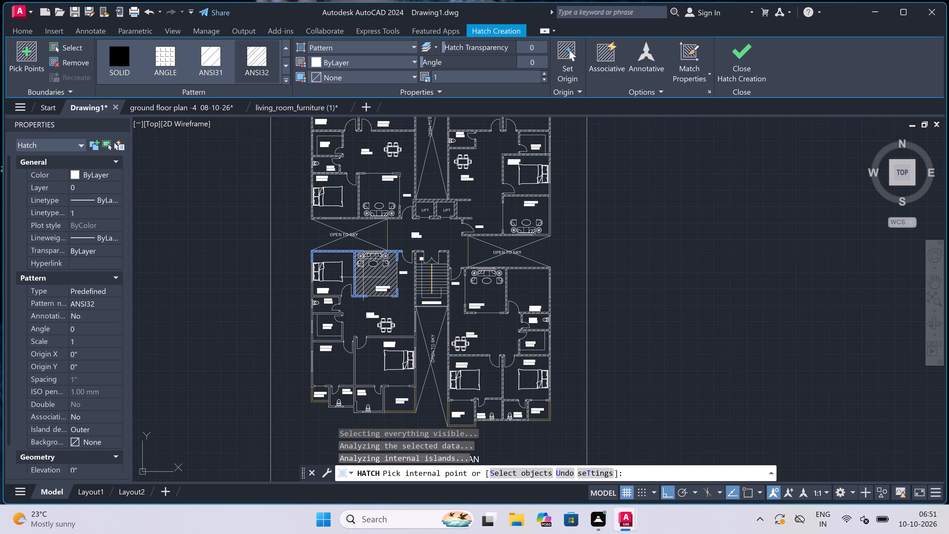
scroll(386, 128, "up", 3)
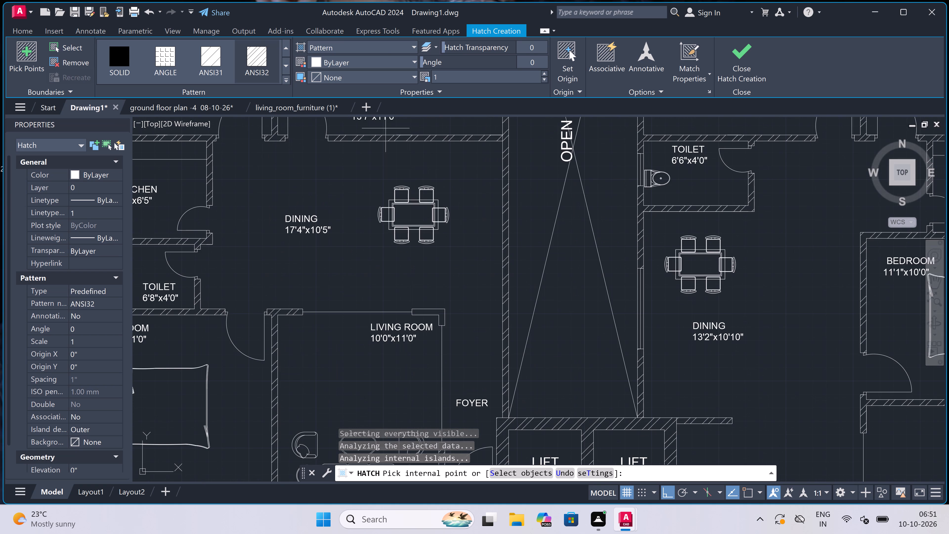
scroll(431, 317, "up", 2)
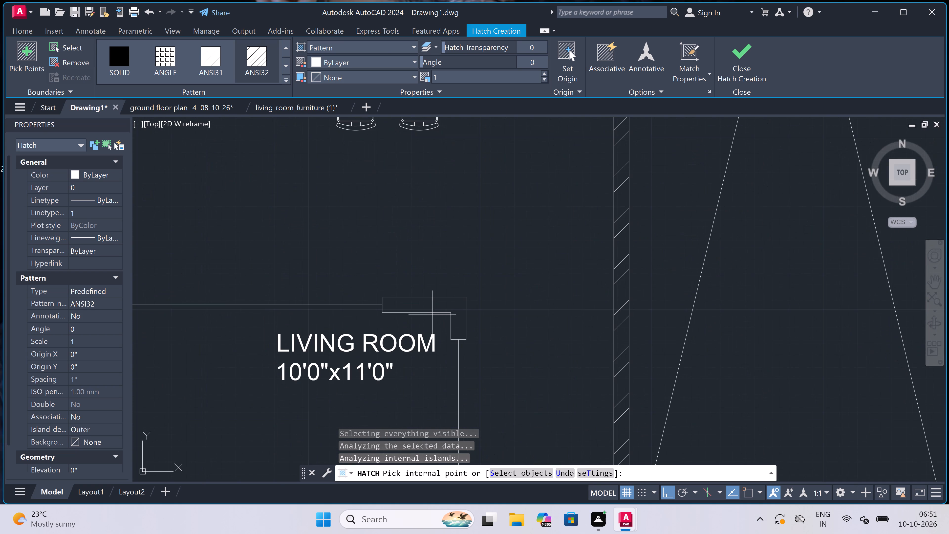
left_click(434, 307)
Hatch the southwest flat's attached toilet walls, the partition between its two south bedrooms, and the 13'1"x12'1" bedroom's verandah-side segments and southeast corner.
scroll(380, 225, "down", 10)
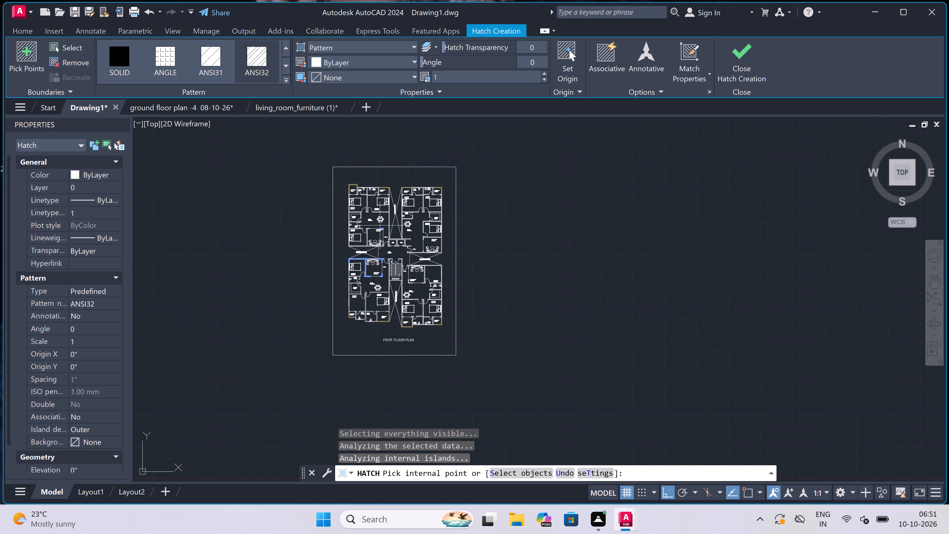
scroll(363, 317, "up", 3)
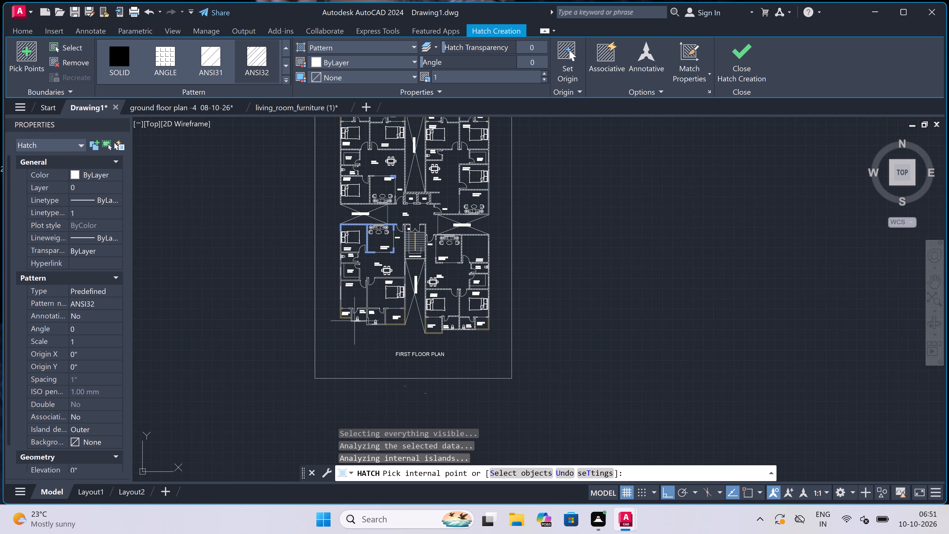
scroll(347, 330, "up", 3)
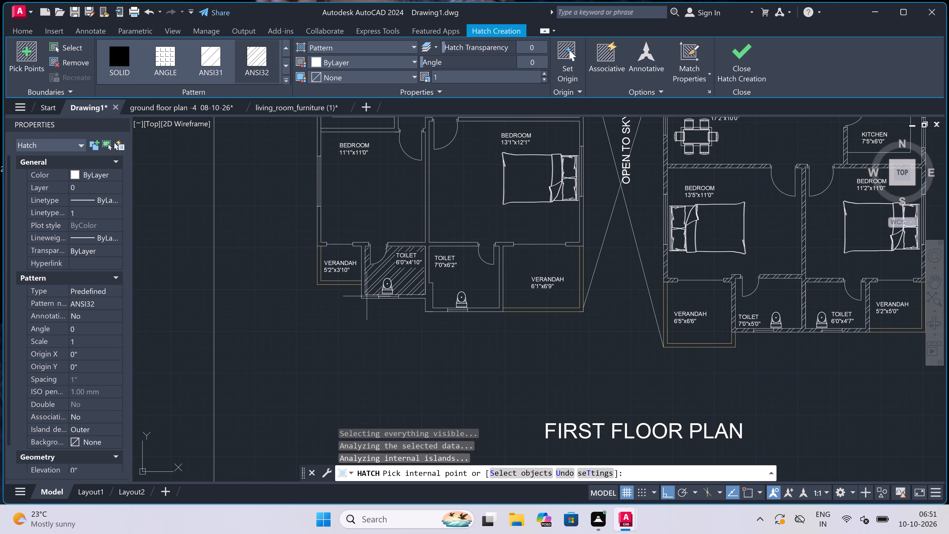
scroll(367, 296, "up", 1)
left_click(367, 296)
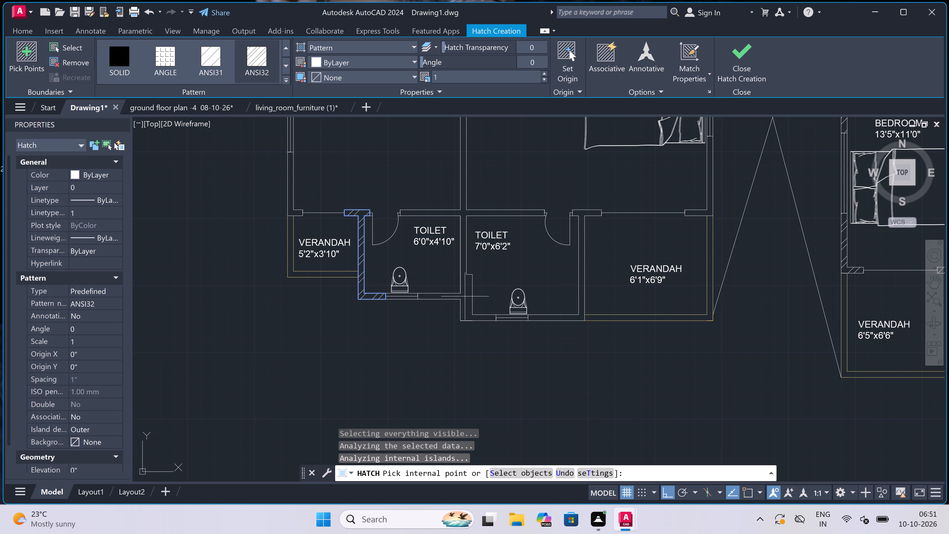
scroll(464, 296, "down", 2)
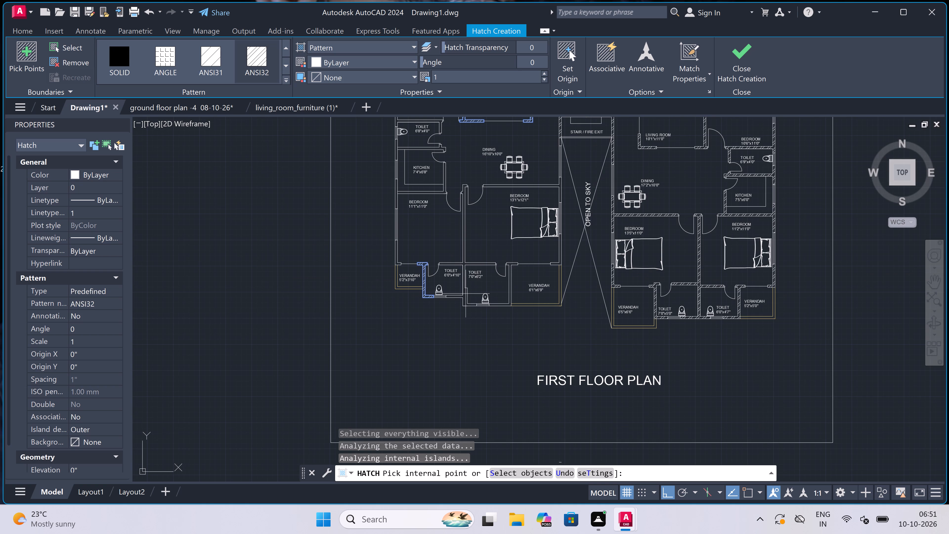
left_click(481, 263)
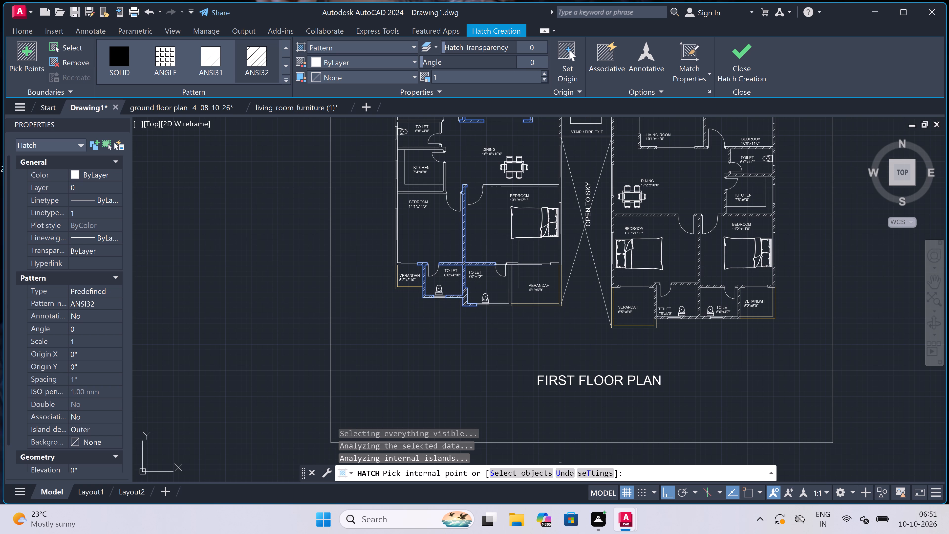
scroll(515, 263, "up", 1)
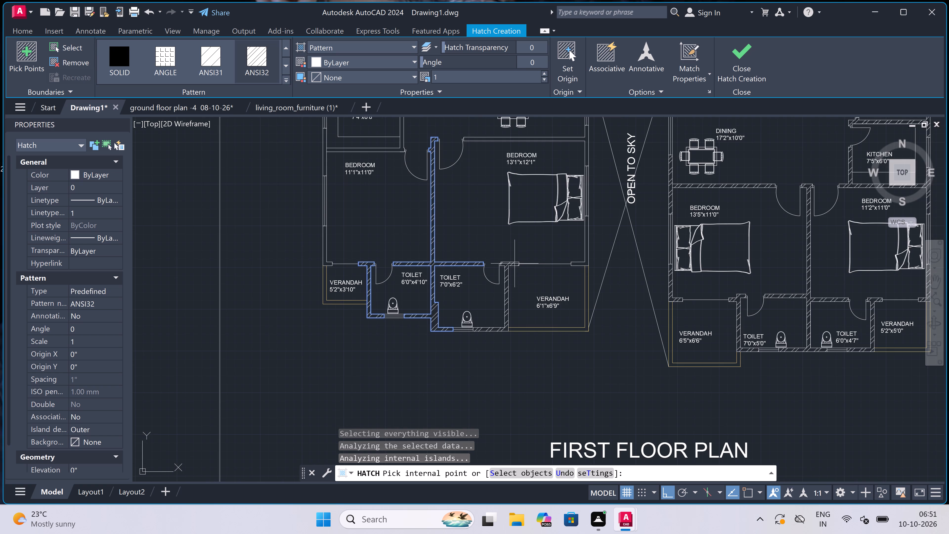
left_click(515, 264)
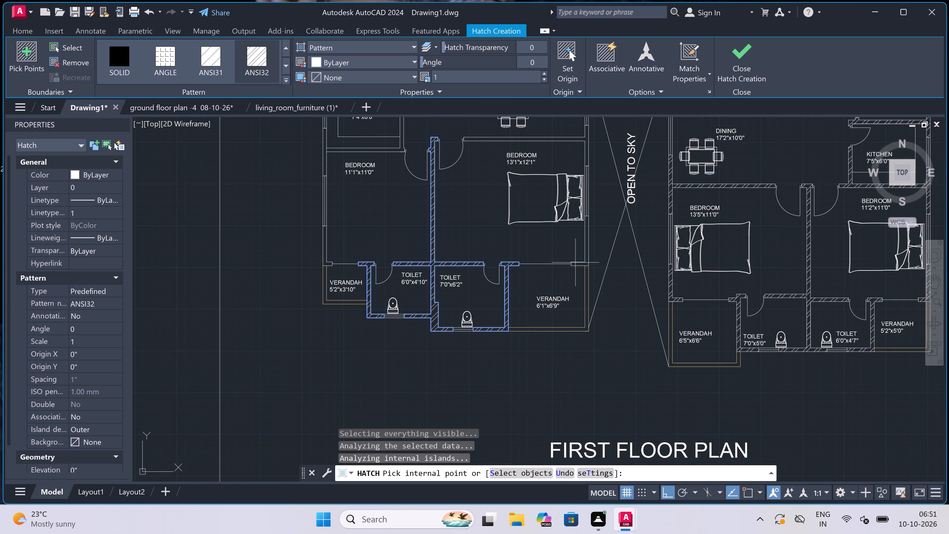
left_click(576, 264)
scroll(396, 289, "down", 2)
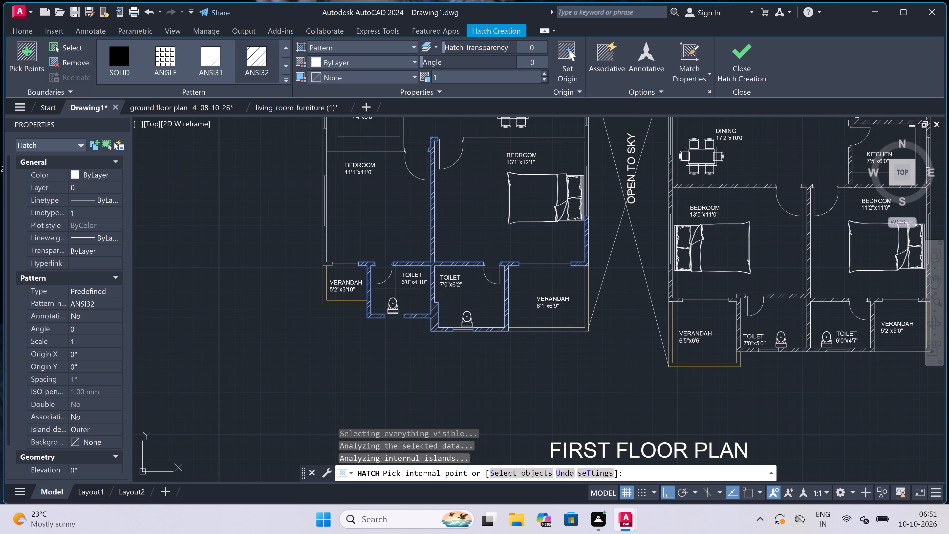
Hatch the 13'1"x12'1" bedroom's north wall and the outer east wall segments beside the southwest flat's dining area.
scroll(544, 167, "up", 1)
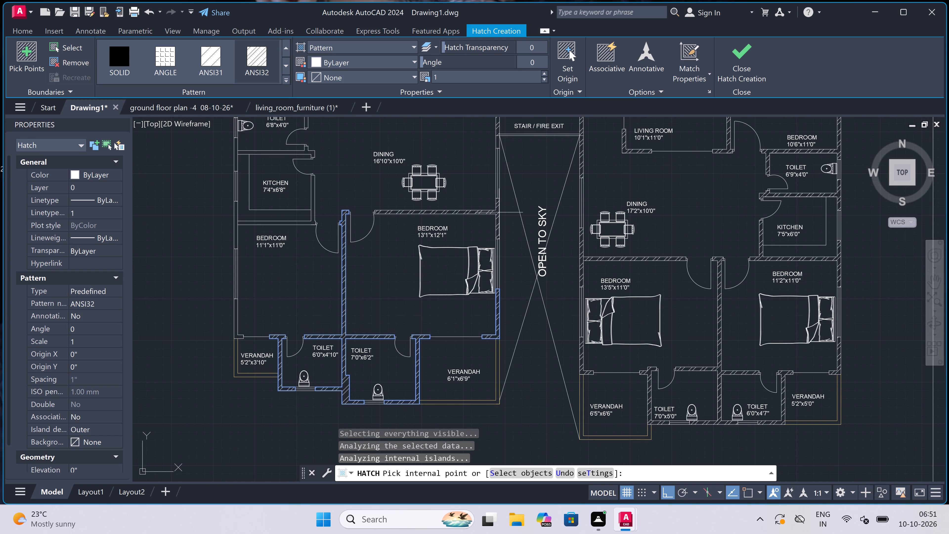
double_click(499, 212)
scroll(456, 250, "down", 2)
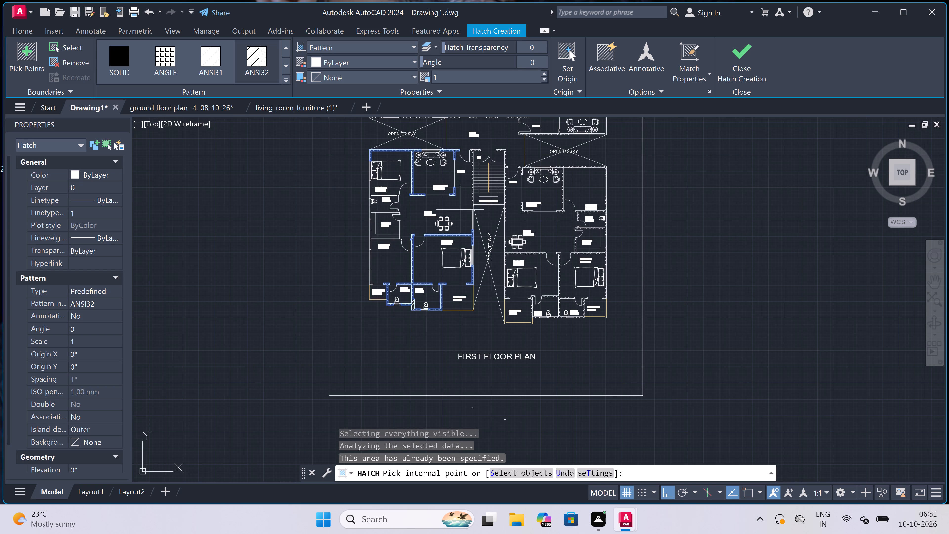
scroll(465, 188, "up", 2)
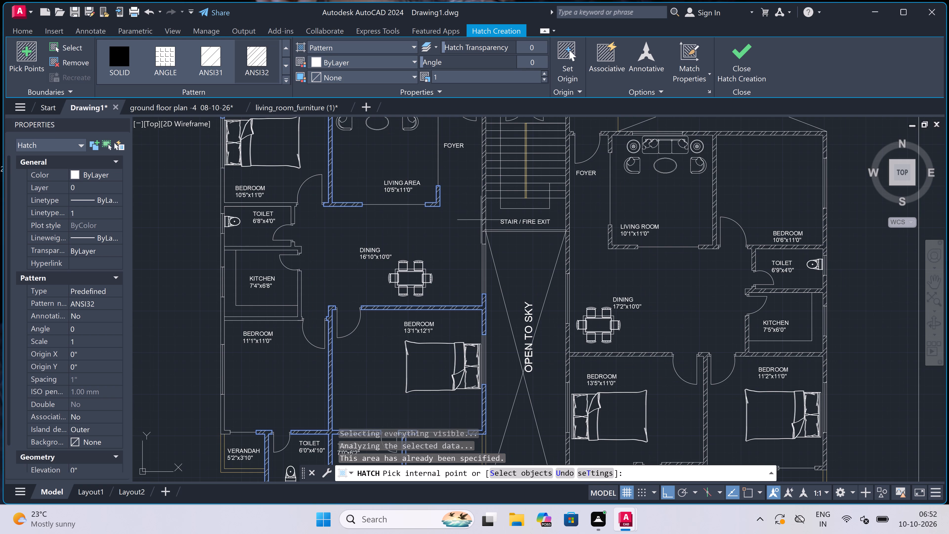
left_click(484, 236)
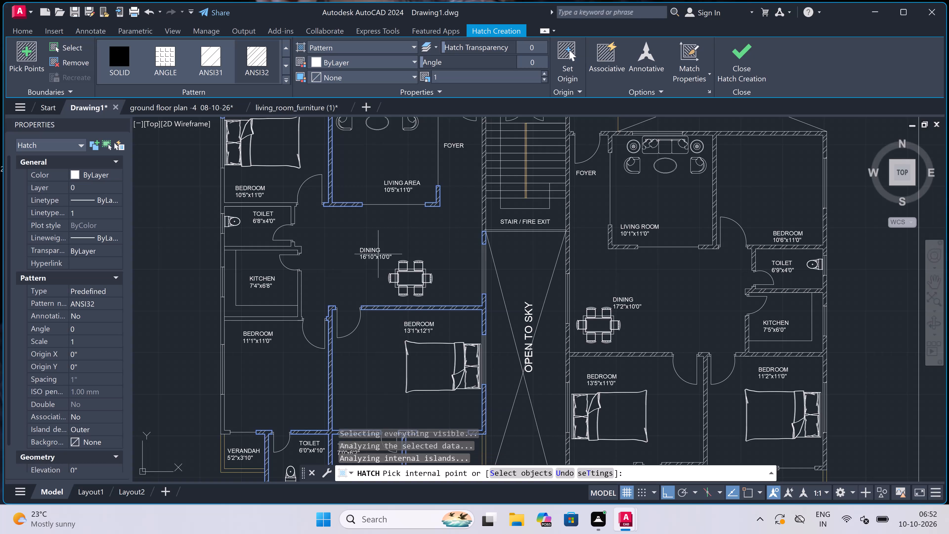
Hatch the walls around the southwest flat's kitchen and 6'8"x4'0" toilet, including their shared partition and the adjoining outer west wall segments.
left_click(222, 321)
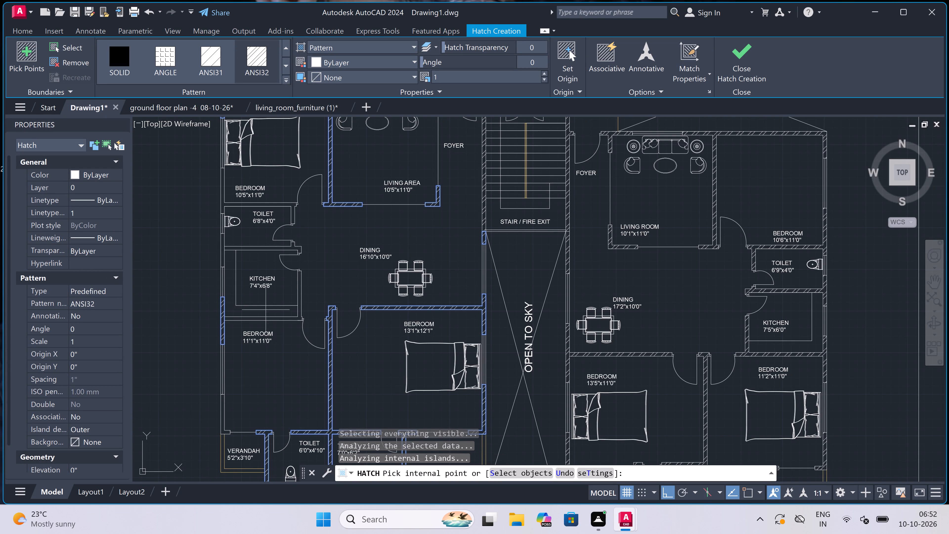
left_click(261, 319)
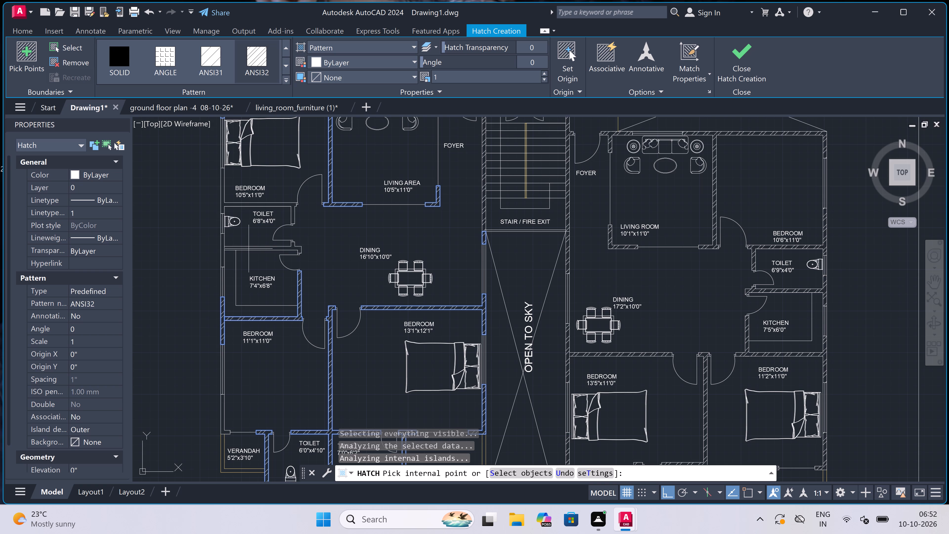
scroll(248, 248, "up", 1)
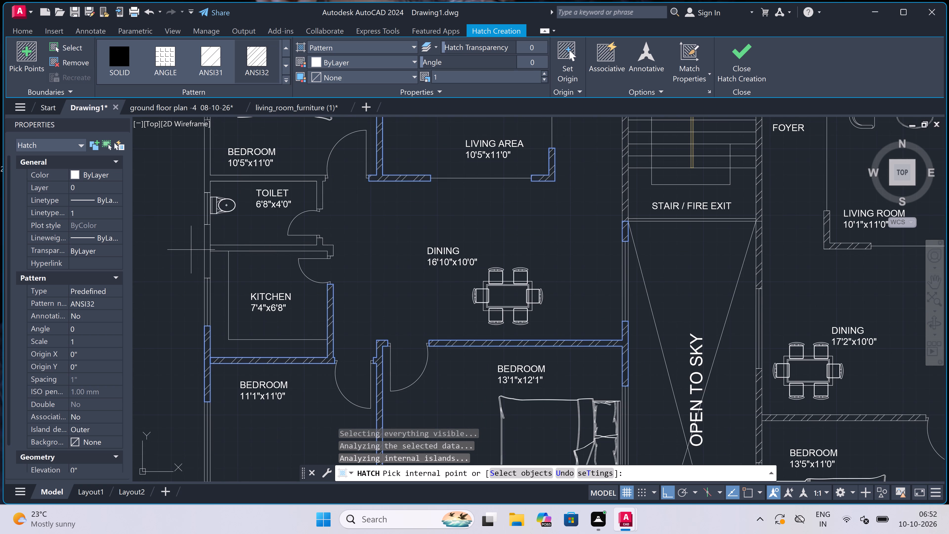
left_click(206, 247)
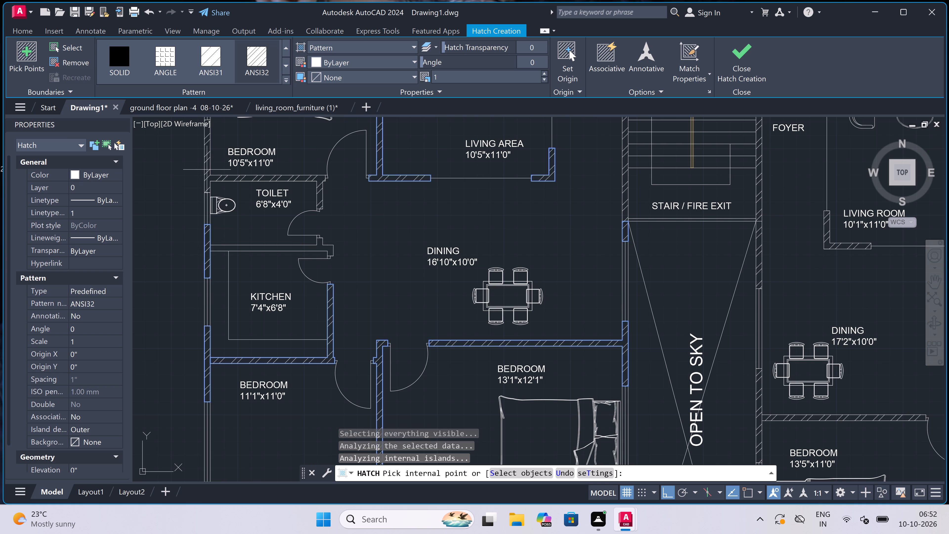
left_click(207, 169)
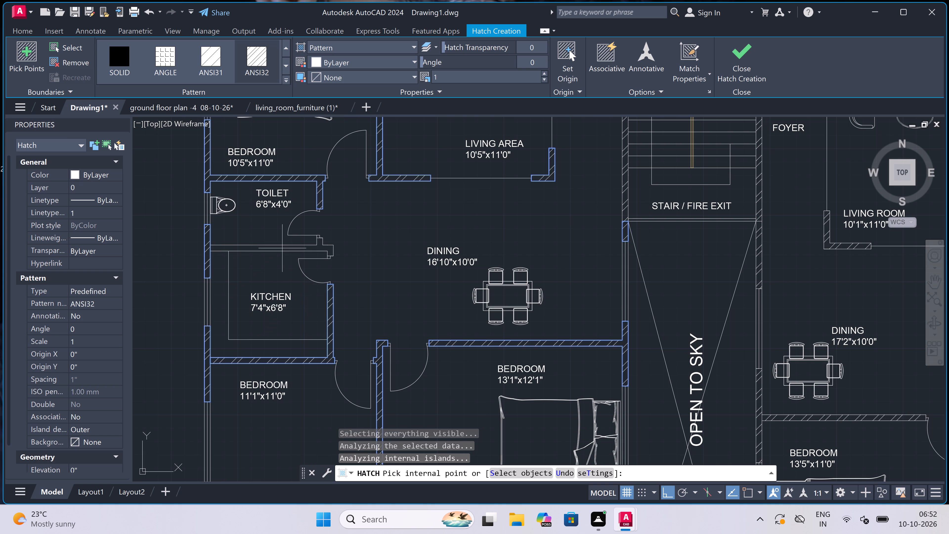
scroll(282, 247, "up", 1)
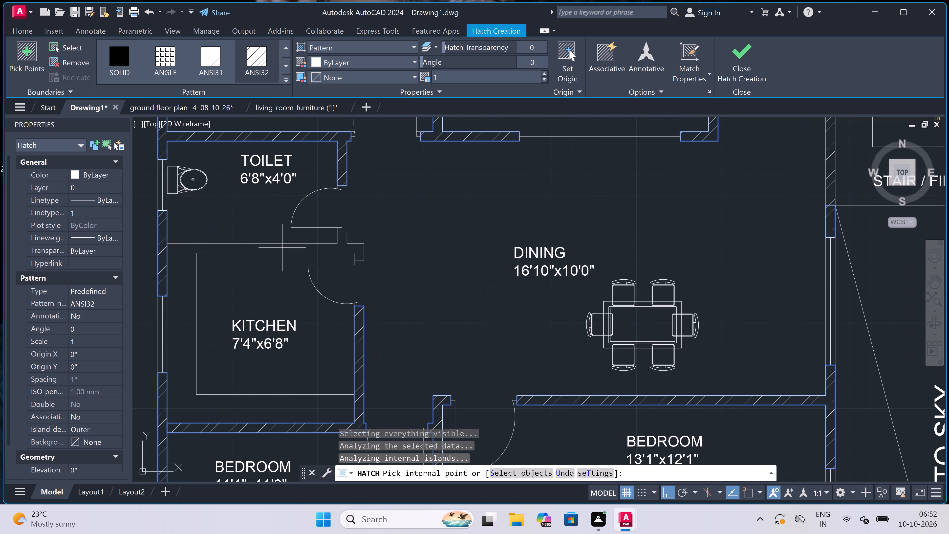
left_click(282, 248)
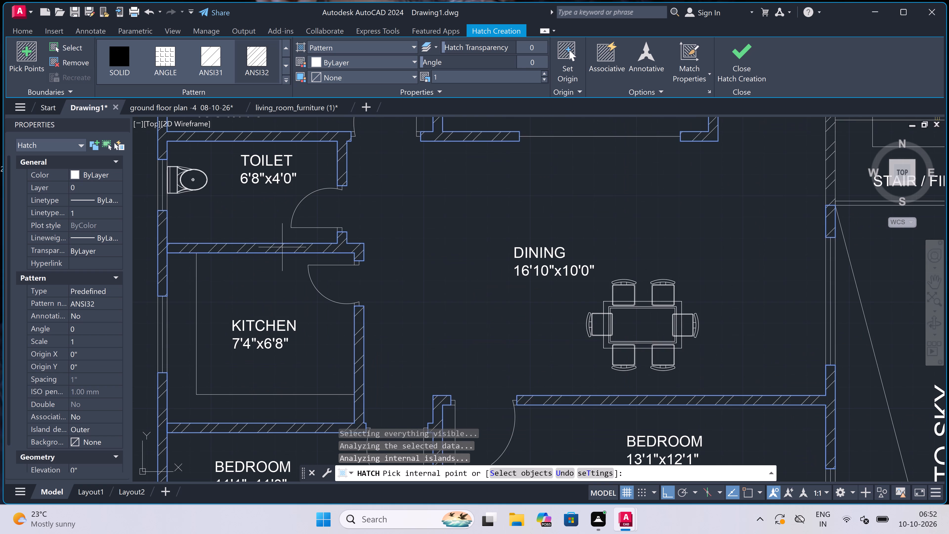
Hatch the southwest corner wall of the 11'1"x11'0" bedroom beside the 5'2"x3'10" verandah.
scroll(285, 245, "down", 7)
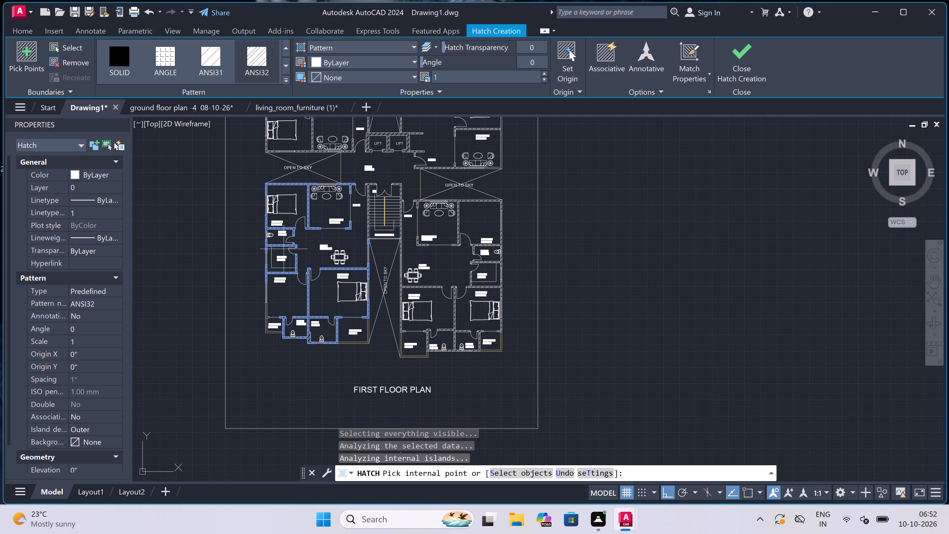
scroll(264, 313, "up", 4)
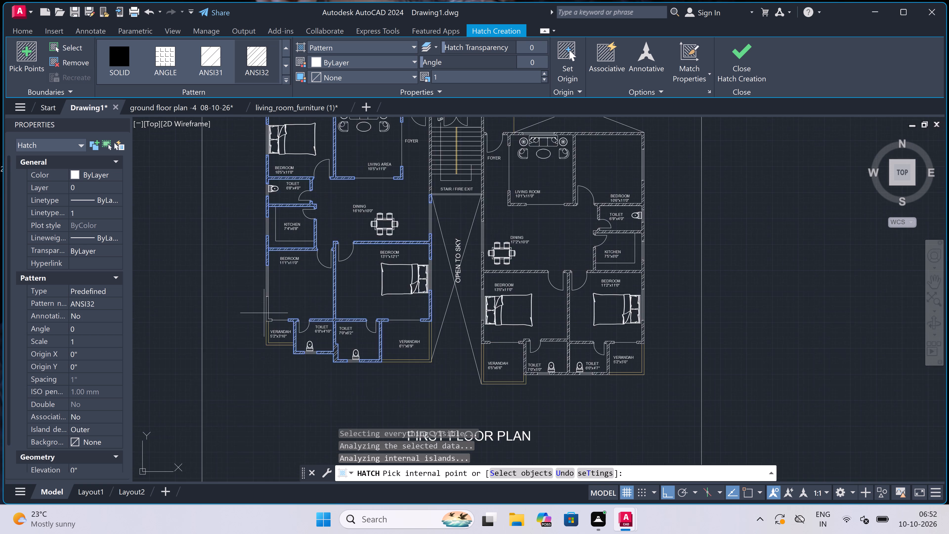
scroll(264, 313, "up", 2)
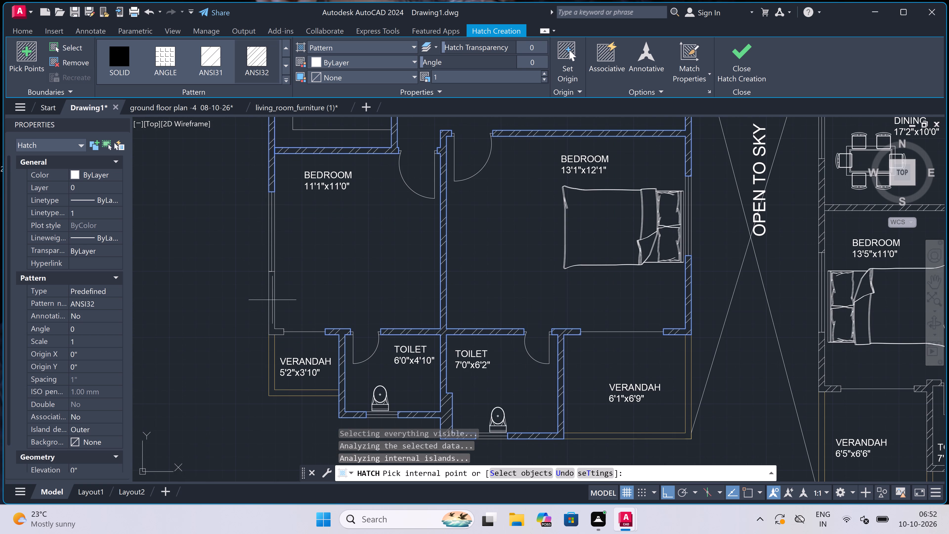
left_click(272, 298)
scroll(324, 299, "down", 2)
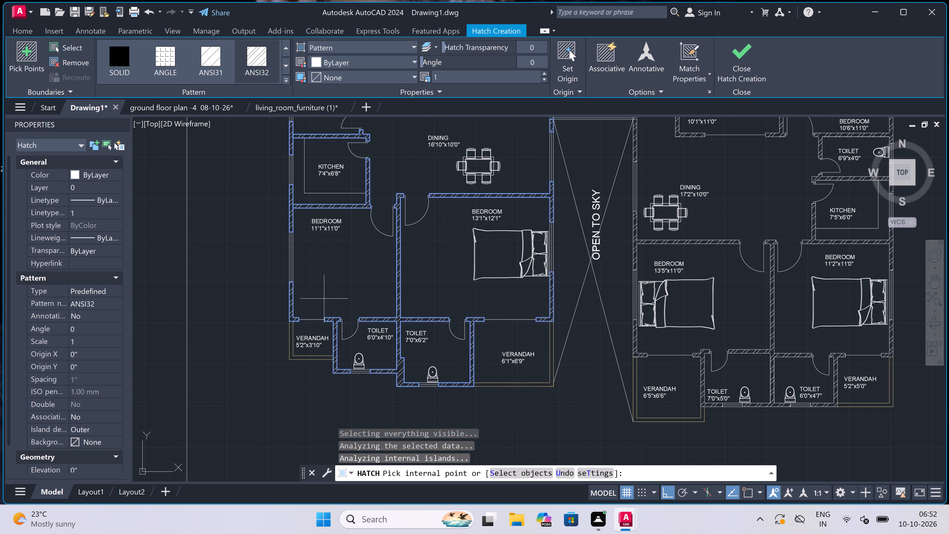
Examine the walls of all four flats on the first floor plan for missed hatching and end the Hatch command.
scroll(324, 299, "down", 3)
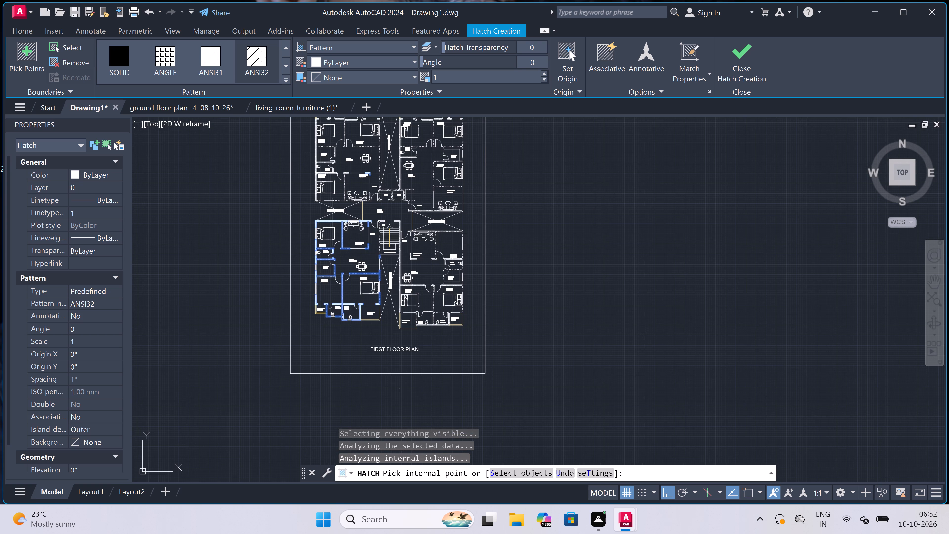
scroll(394, 221, "up", 3)
scroll(394, 221, "down", 3)
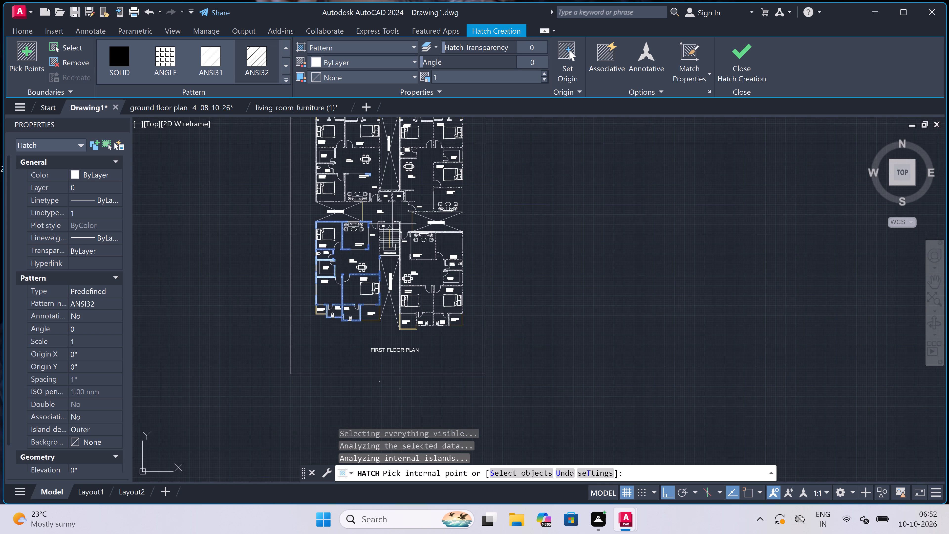
scroll(340, 235, "up", 3)
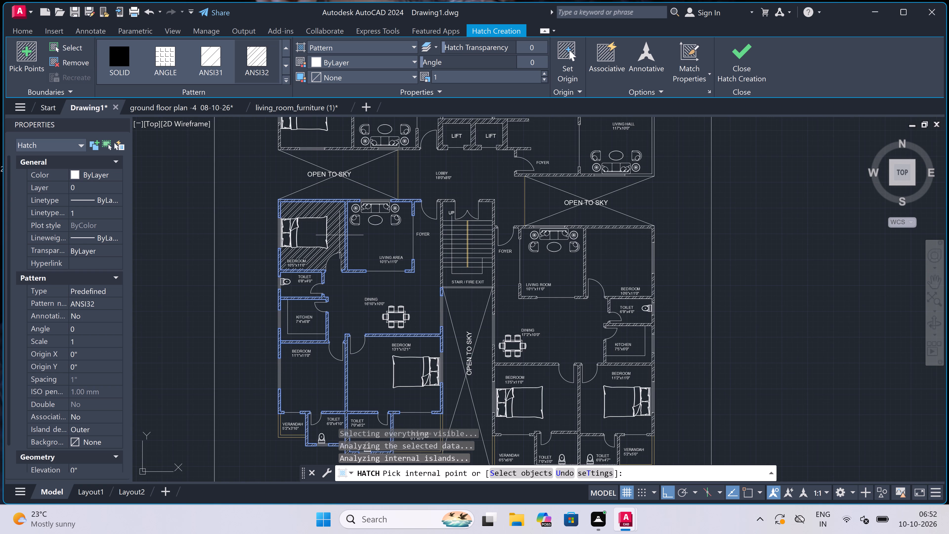
scroll(340, 235, "down", 1)
scroll(557, 230, "up", 1)
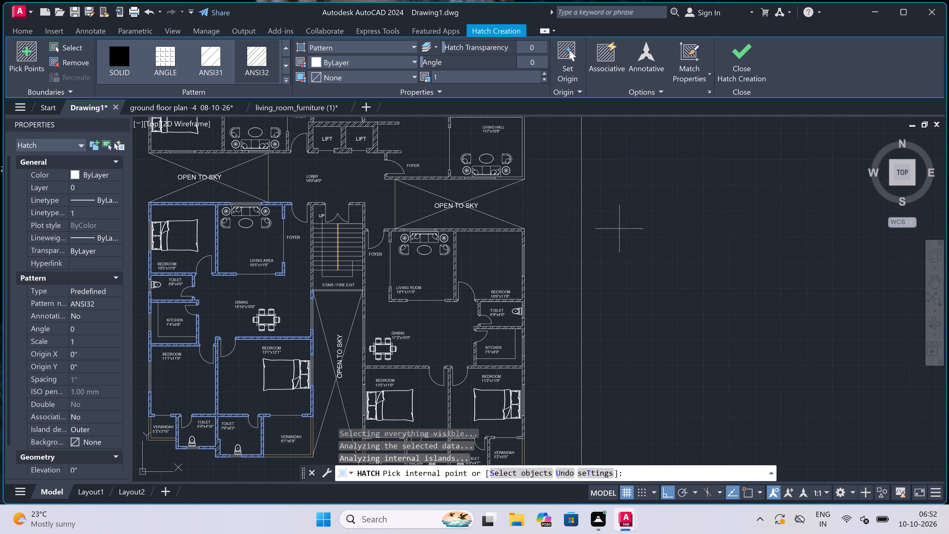
scroll(616, 236, "down", 1)
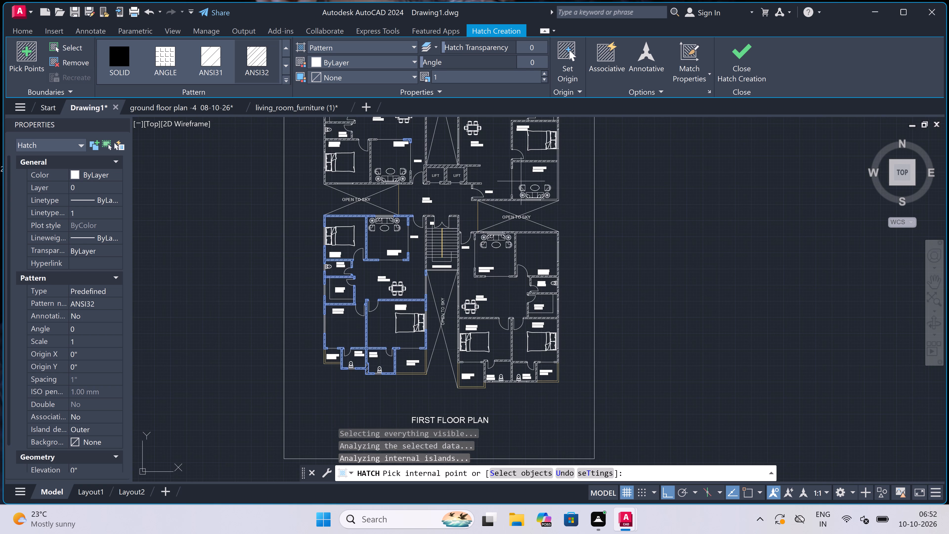
scroll(520, 179, "up", 2)
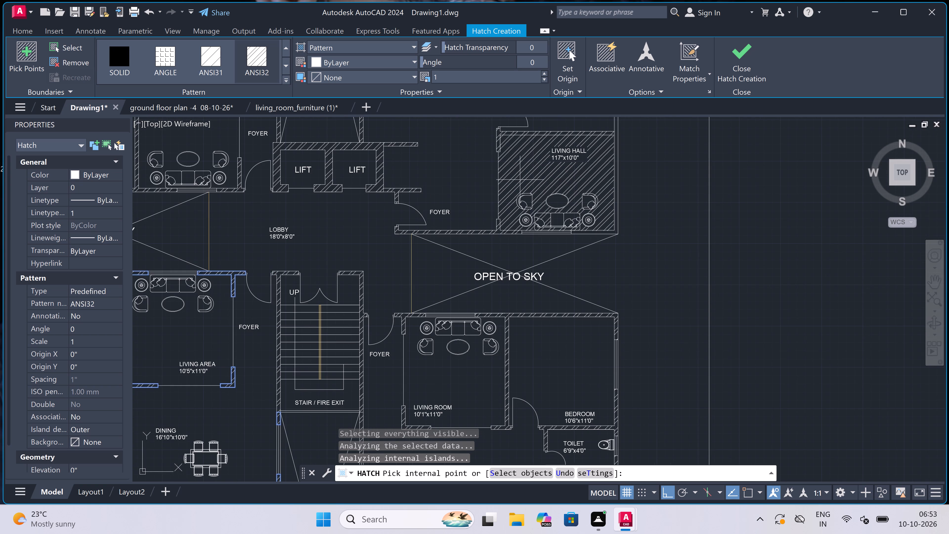
scroll(487, 268, "down", 4)
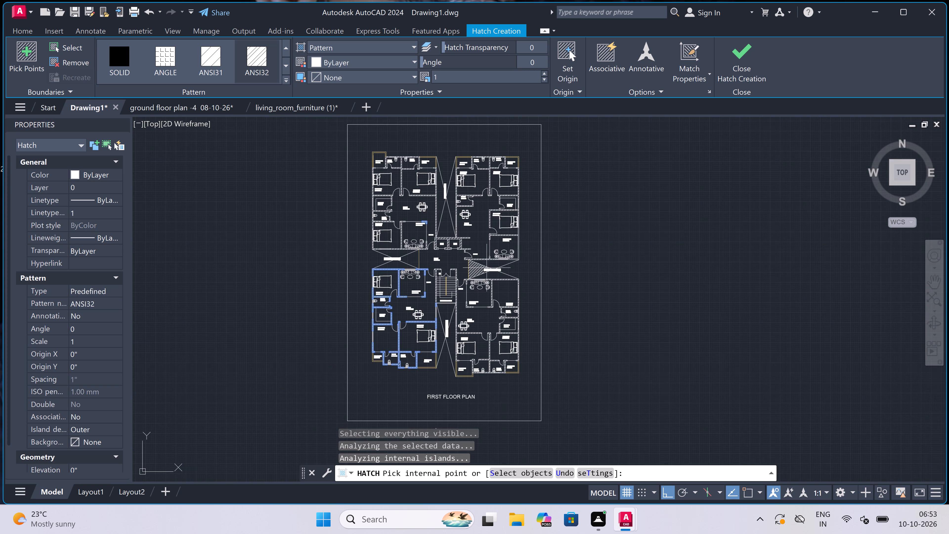
scroll(465, 142, "up", 3)
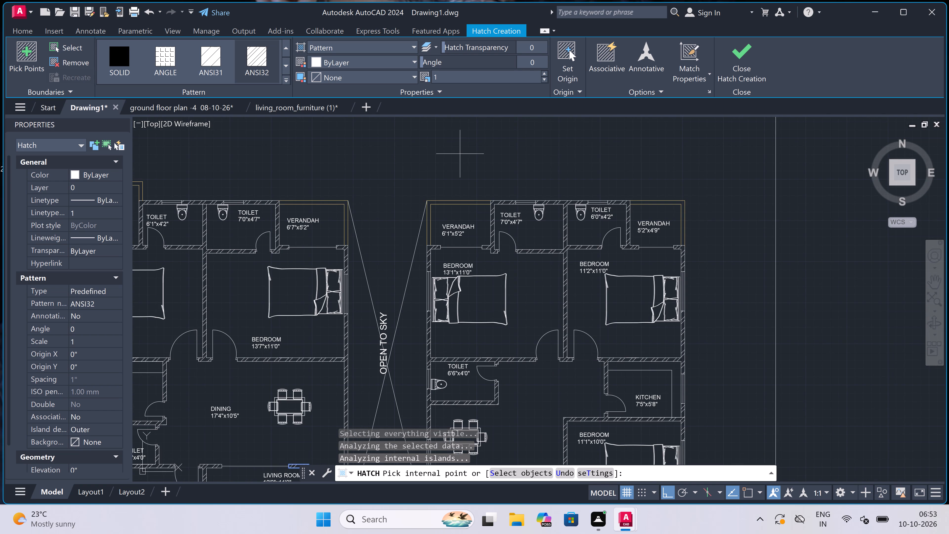
key("Escape")
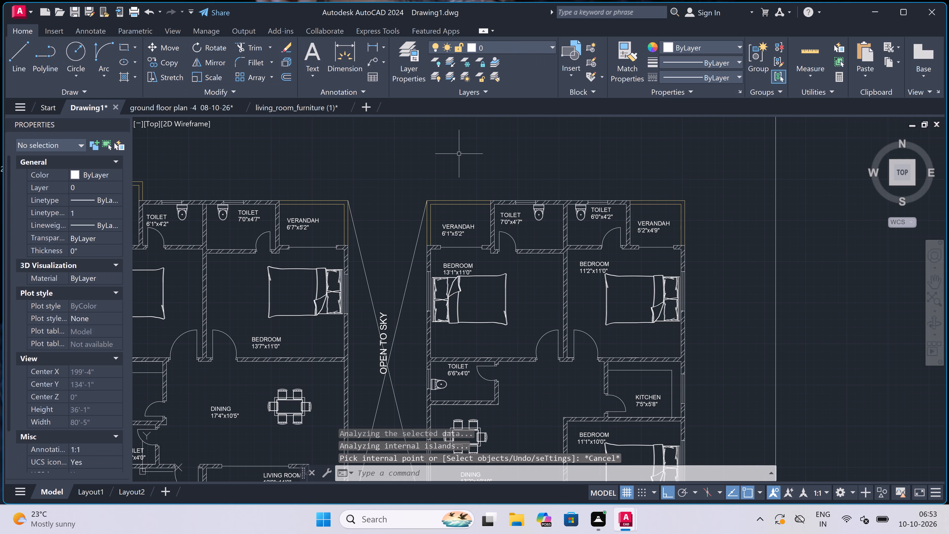
scroll(450, 177, "down", 3)
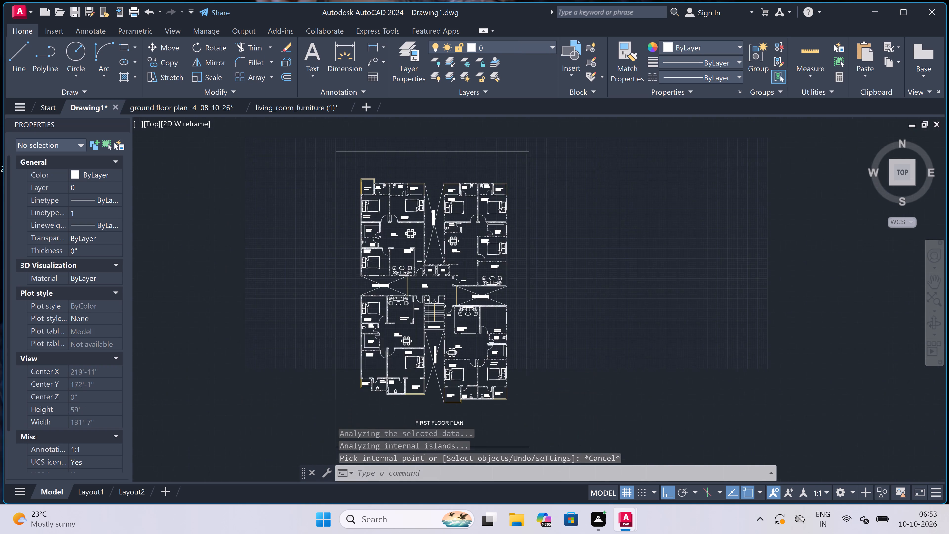
scroll(449, 178, "down", 1)
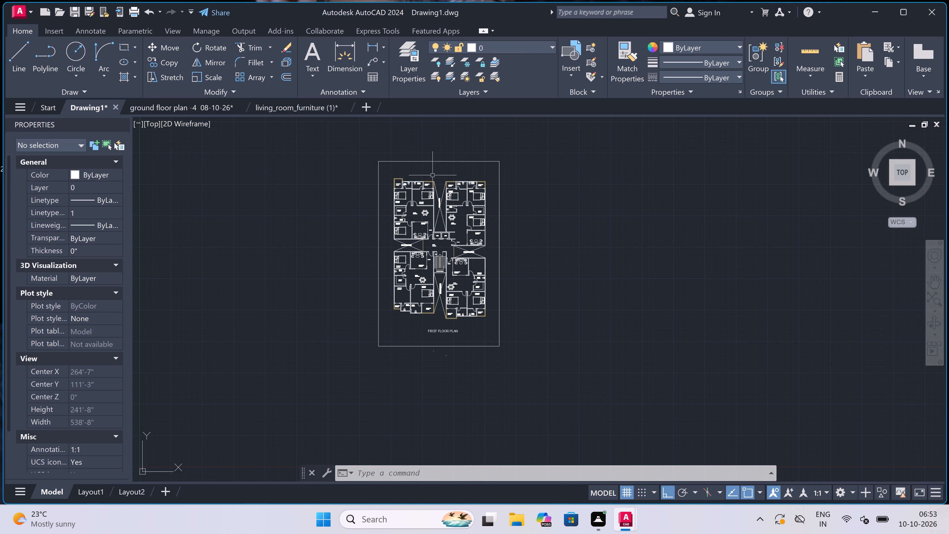
Draw an upright rectangle for the stove body on the northwest flat's 7'5"x6'5" kitchen counter, beside the west window.
scroll(365, 228, "up", 2)
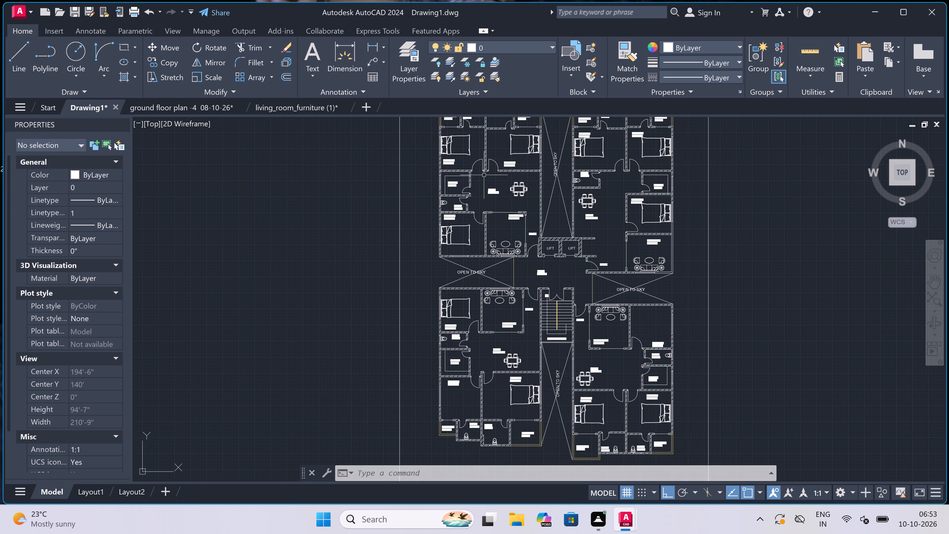
scroll(460, 165, "up", 2)
scroll(434, 167, "up", 2)
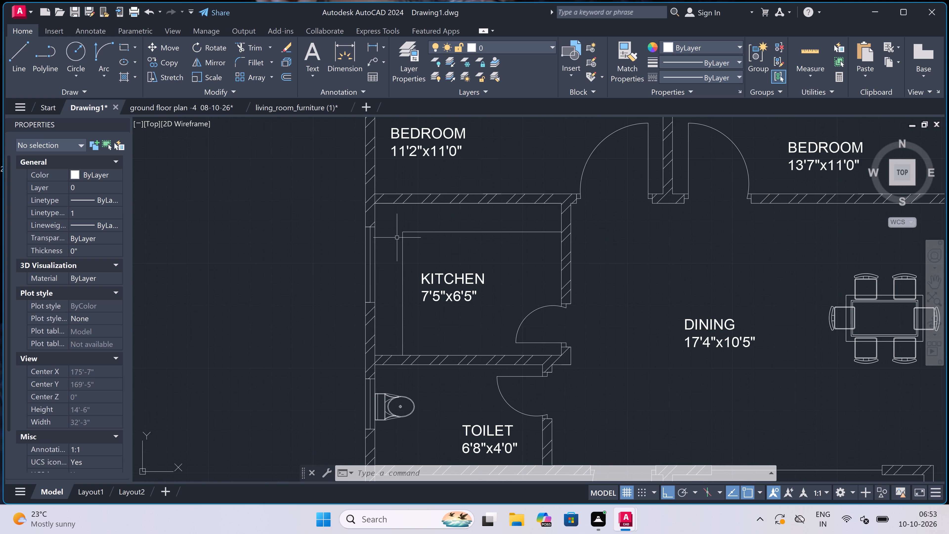
scroll(378, 277, "up", 2)
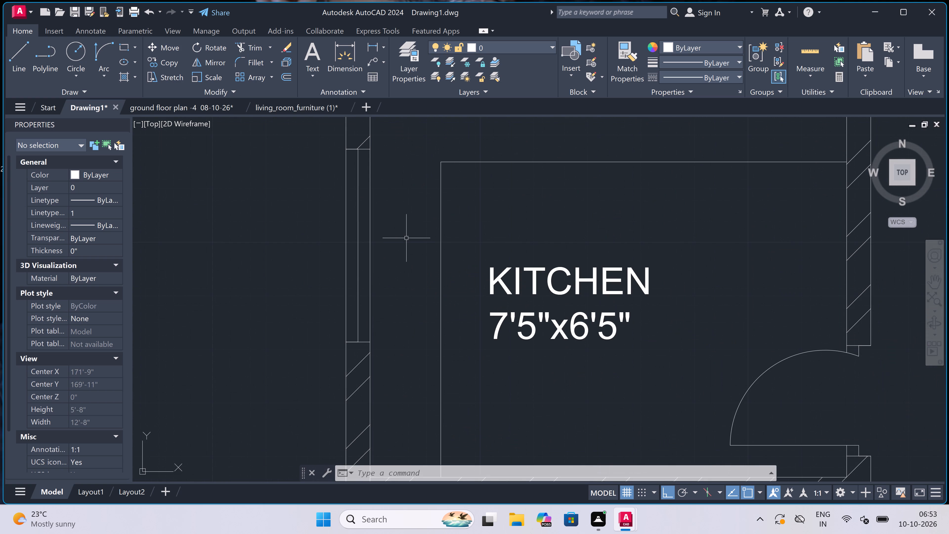
type("rec")
key("space")
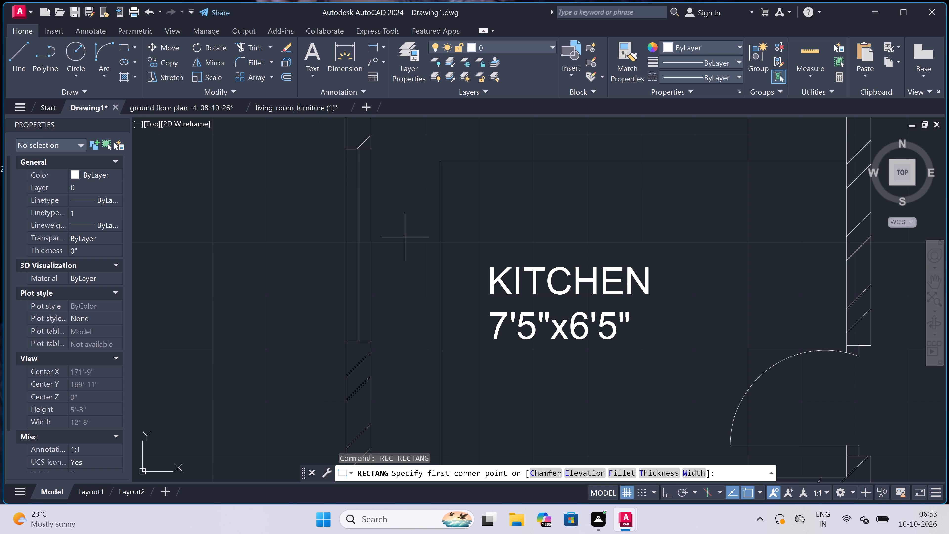
scroll(405, 237, "down", 2)
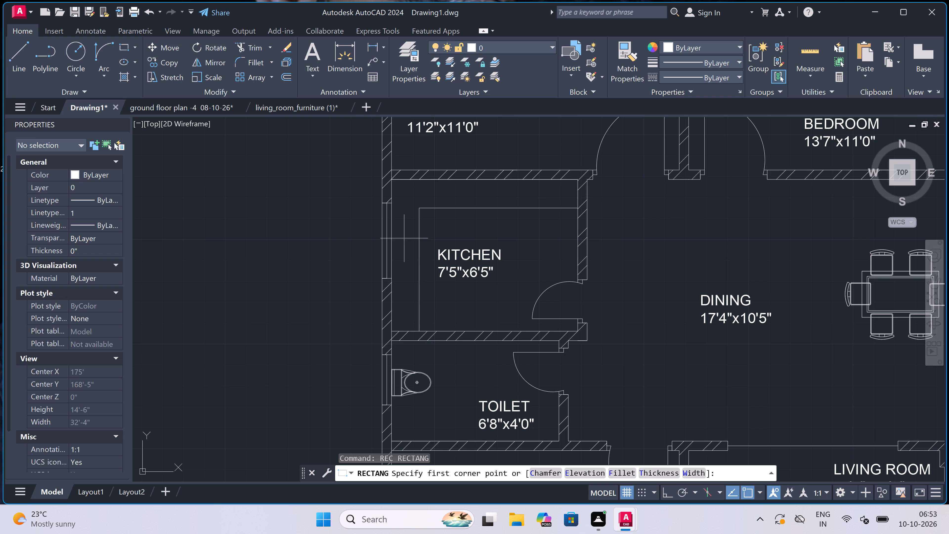
scroll(404, 238, "up", 1)
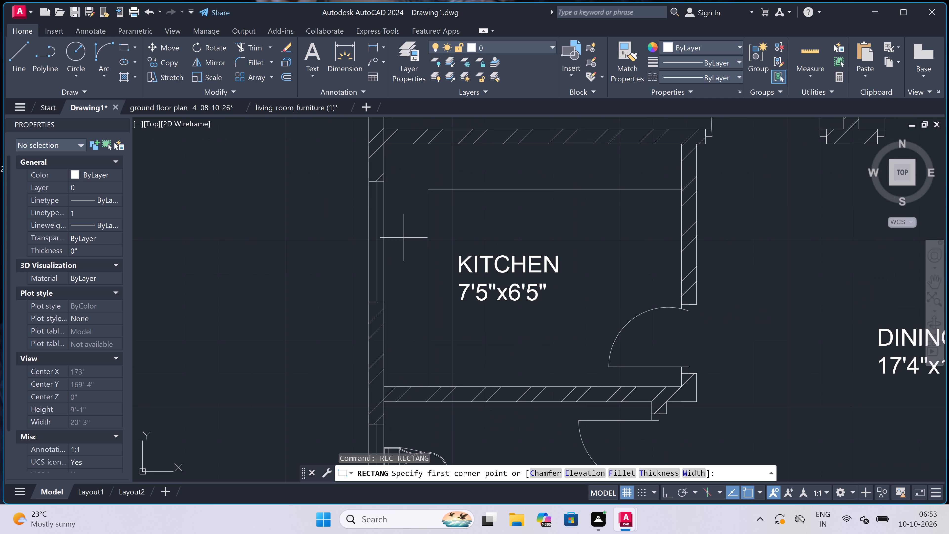
scroll(399, 232, "up", 2)
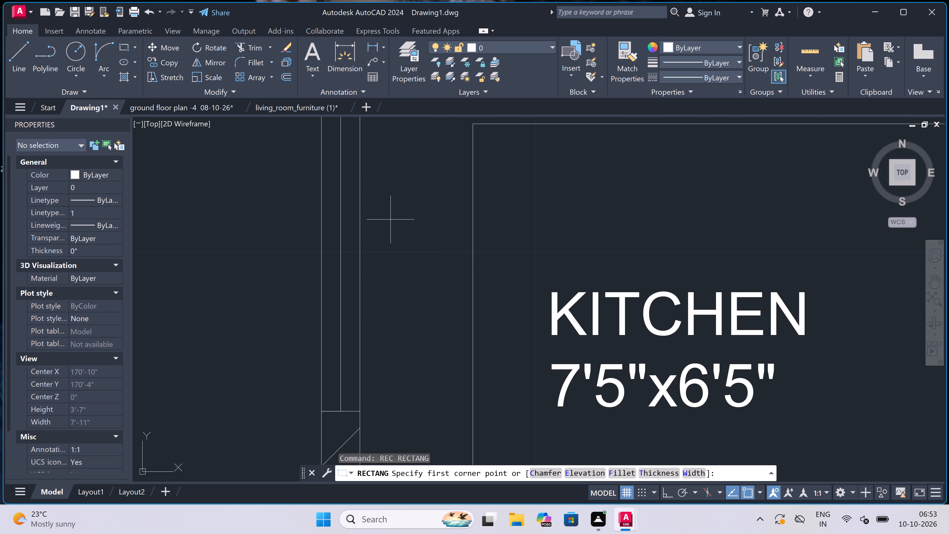
double_click(373, 219)
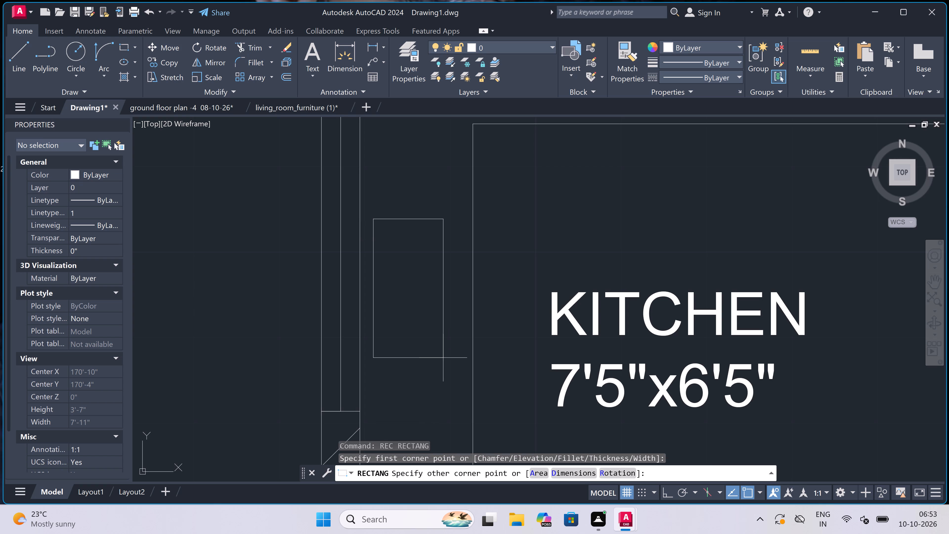
left_click(445, 355)
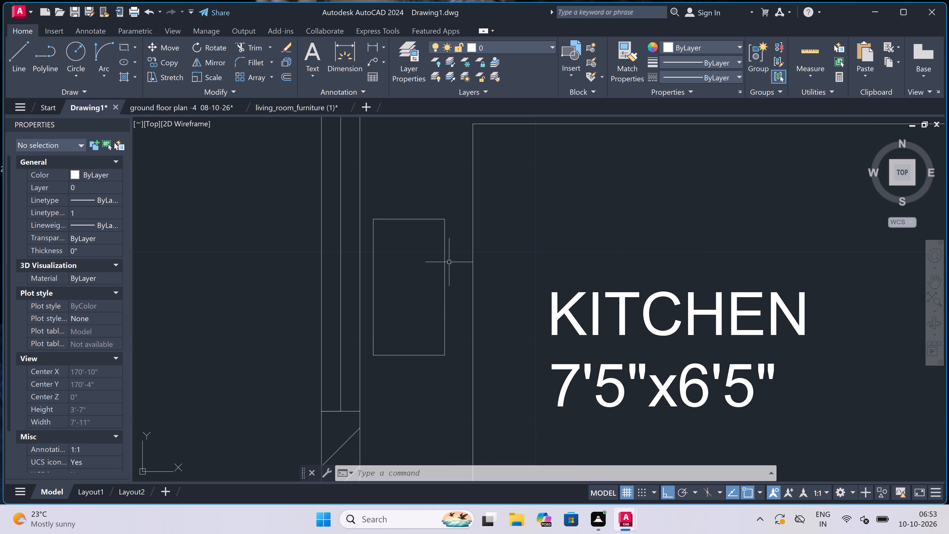
Draw a small upright knob rectangle against the stove body's east edge, near its north end.
key("space")
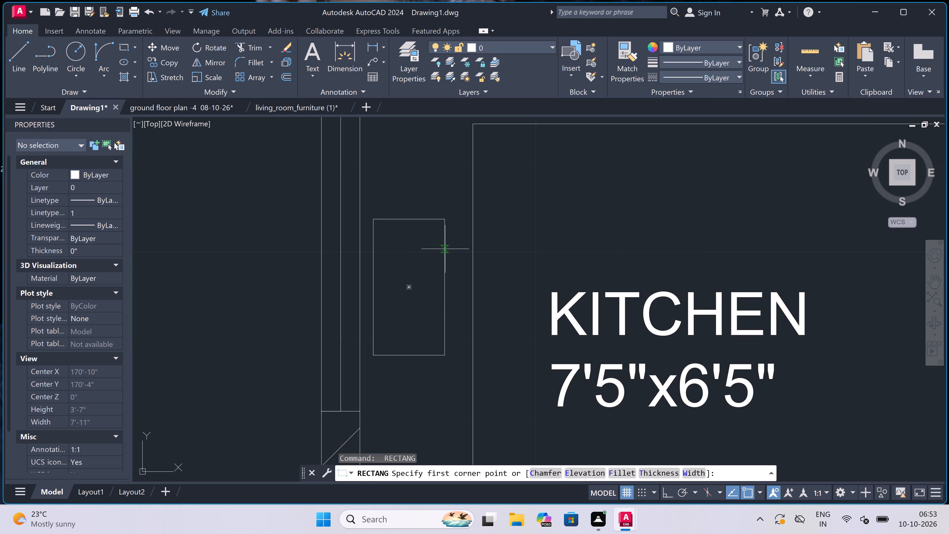
left_click(443, 248)
scroll(444, 248, "up", 1)
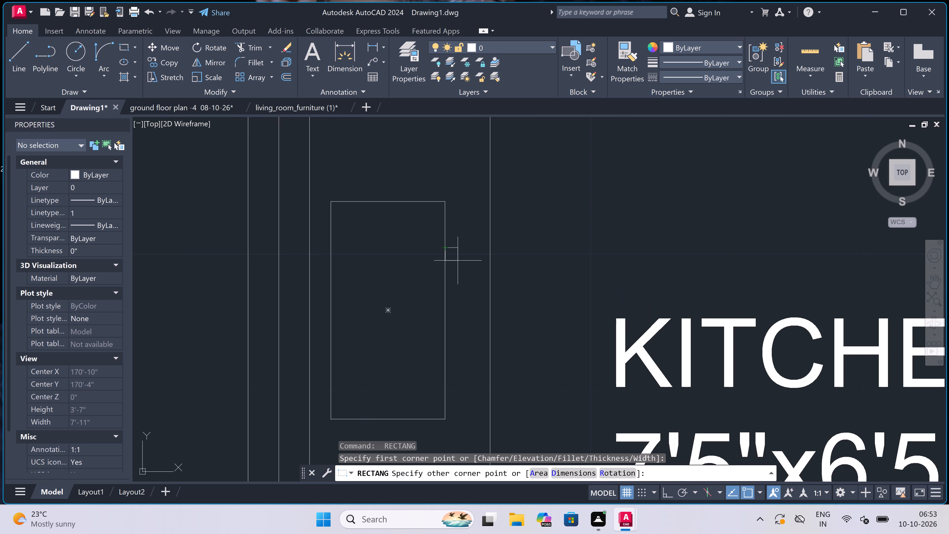
left_click(458, 277)
left_click(458, 277)
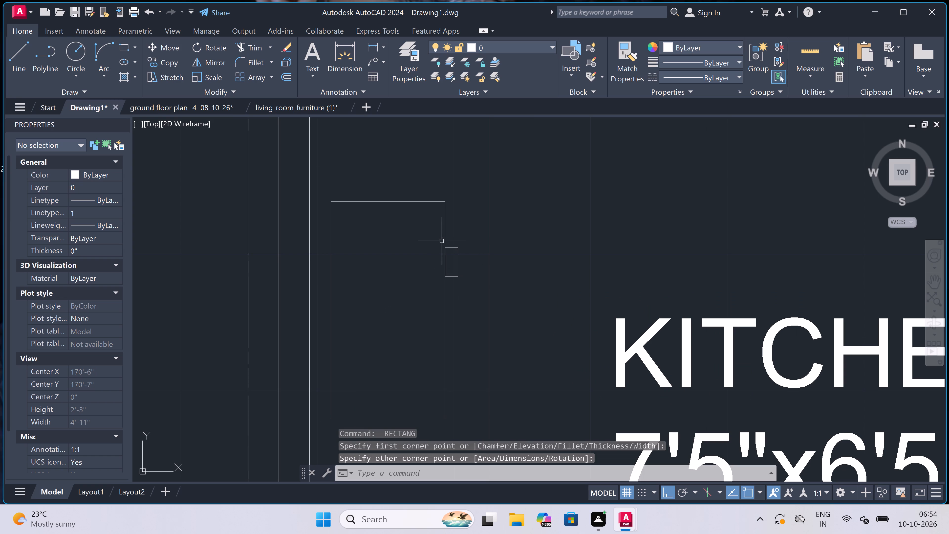
Copy the small knob rectangle straight south along the stove's east edge, near the stove's south end.
left_click(456, 249)
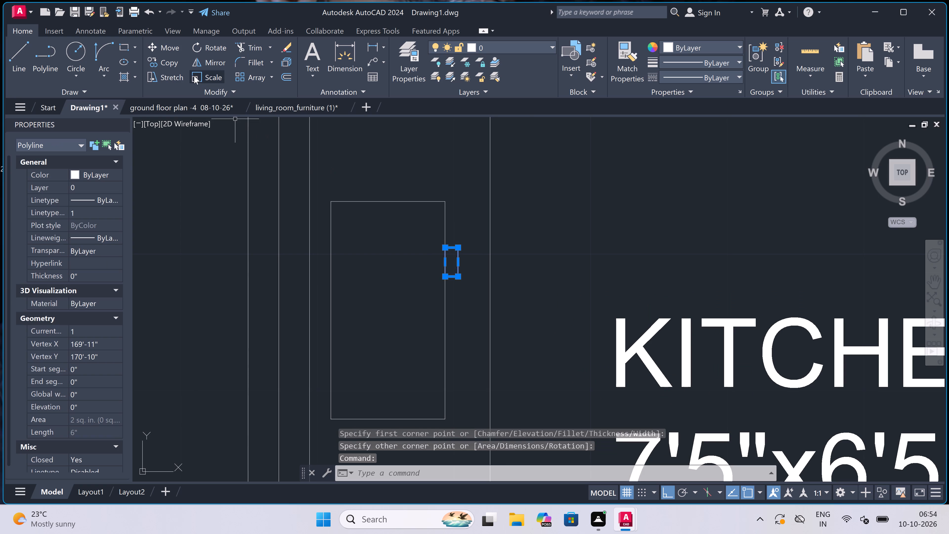
double_click(171, 60)
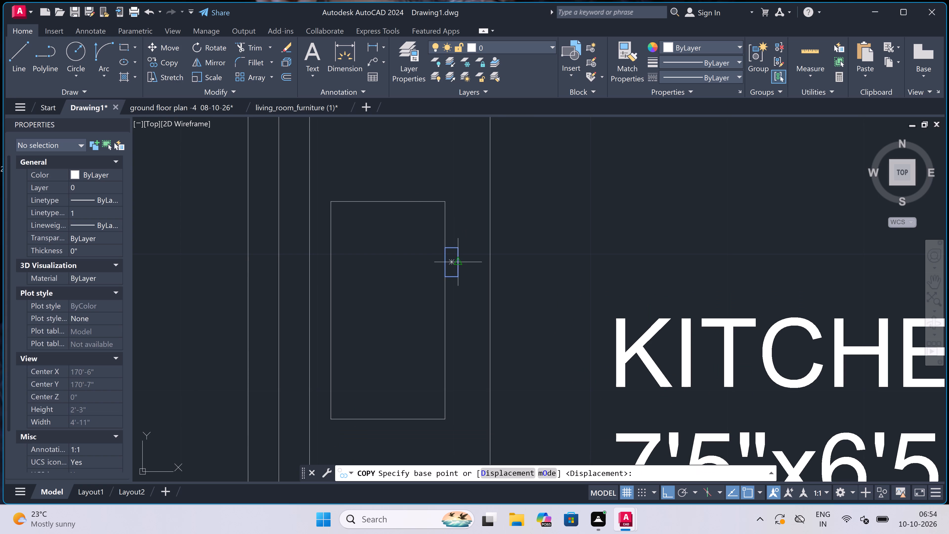
left_click(444, 247)
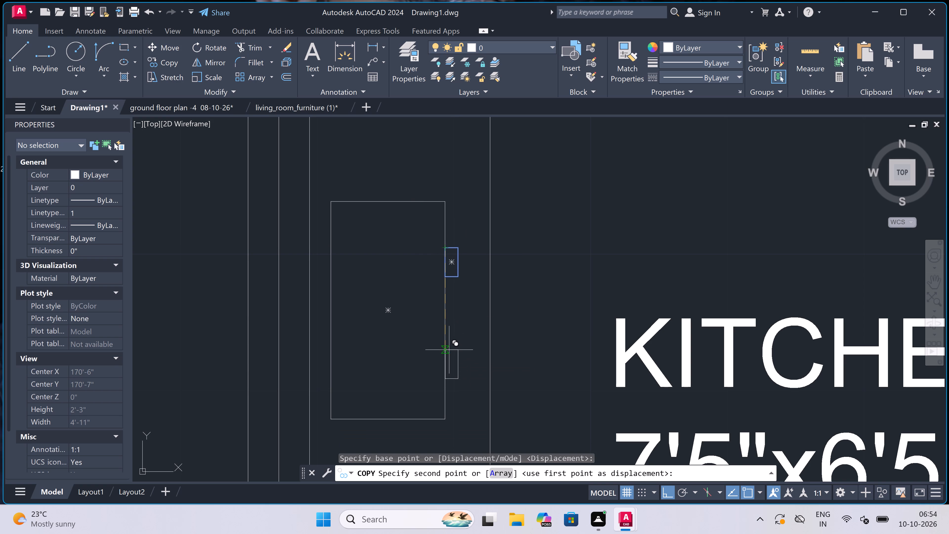
left_click(449, 350)
key("Escape")
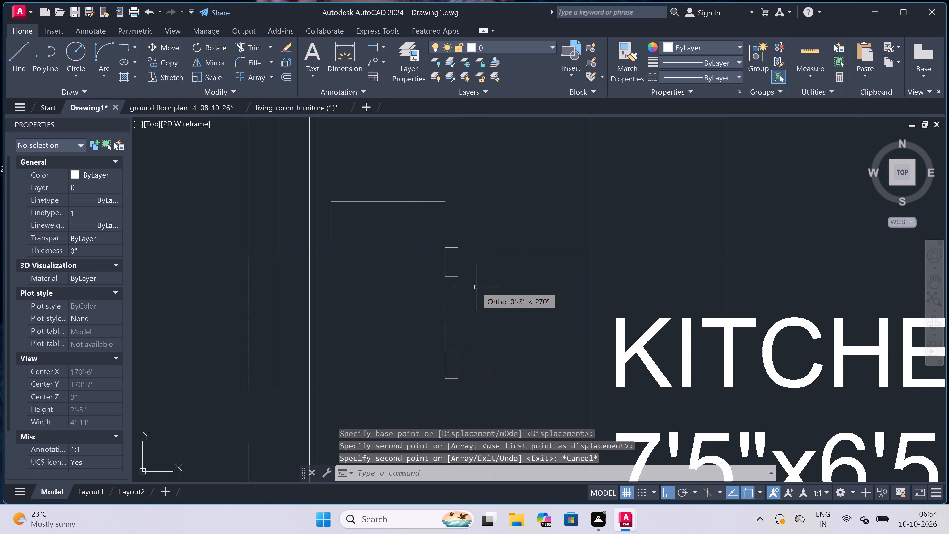
Draw a burner circle of about 1" radius inside the stove rectangle, near its northwest corner.
key("c")
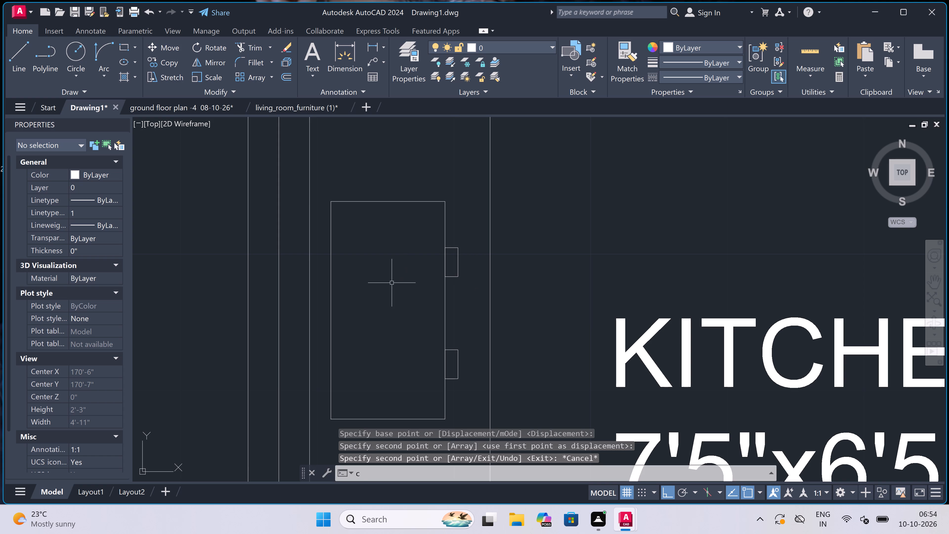
key("space")
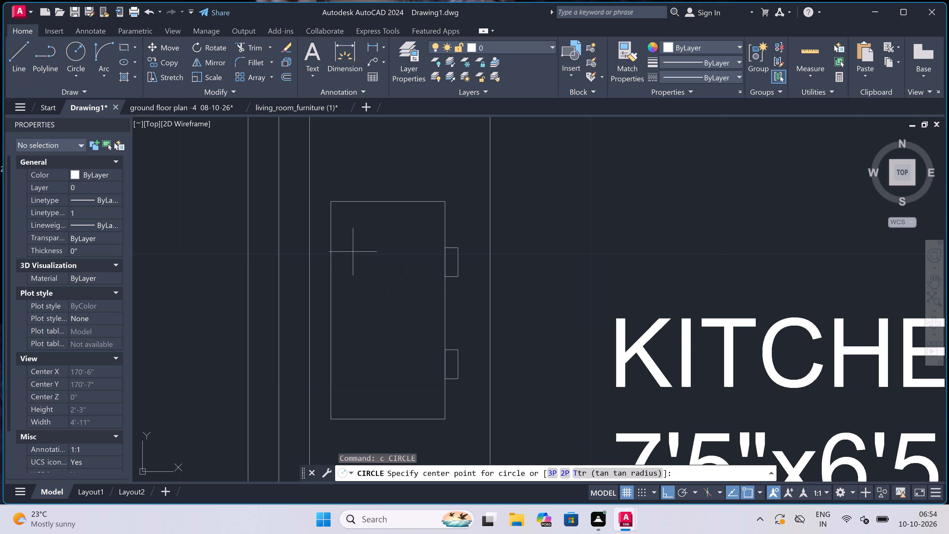
left_click(356, 249)
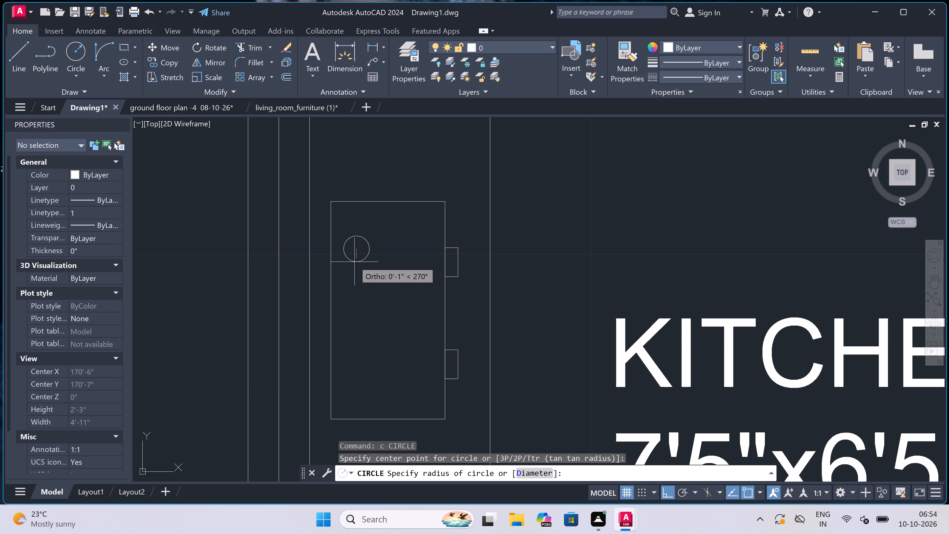
left_click(354, 262)
Copy the stove's northwest burner circle to the southwest, northeast and southeast burner positions inside the stove rectangle.
left_click(354, 261)
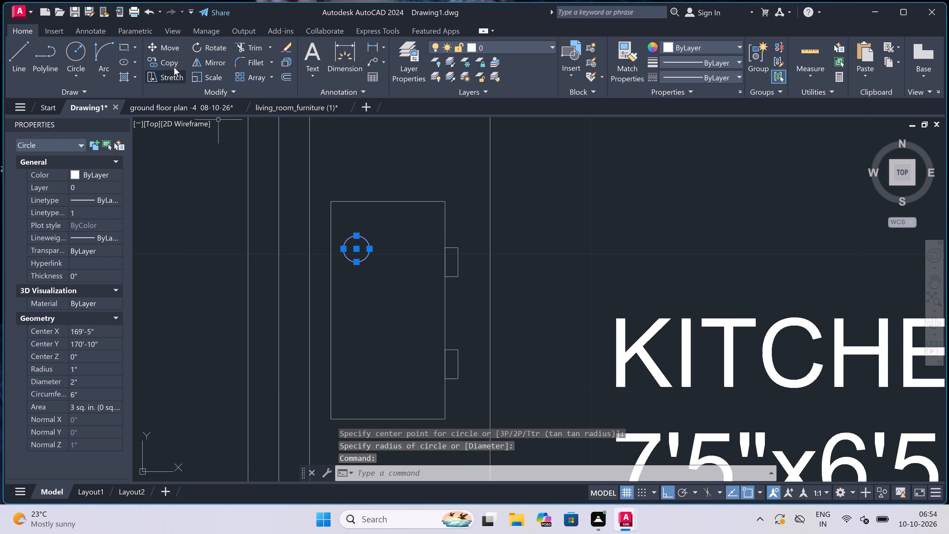
left_click(171, 62)
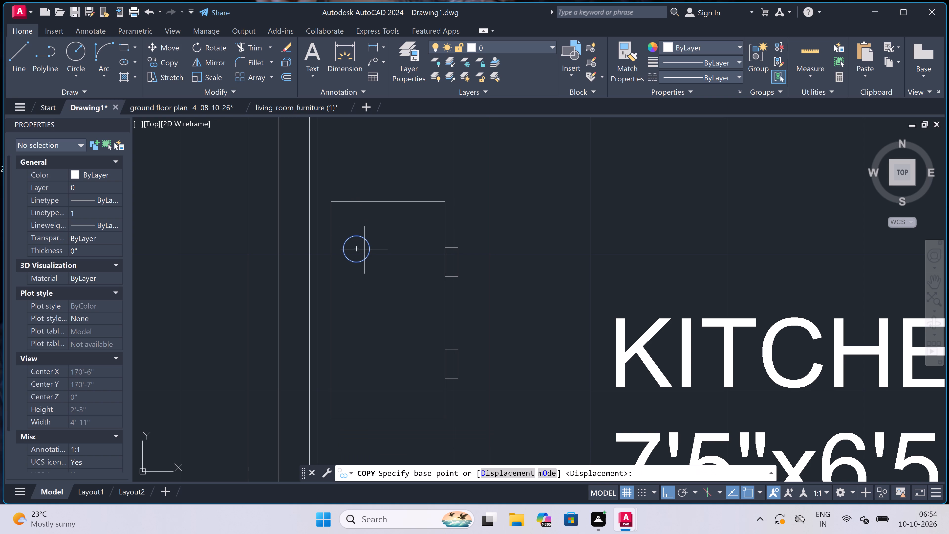
left_click(360, 249)
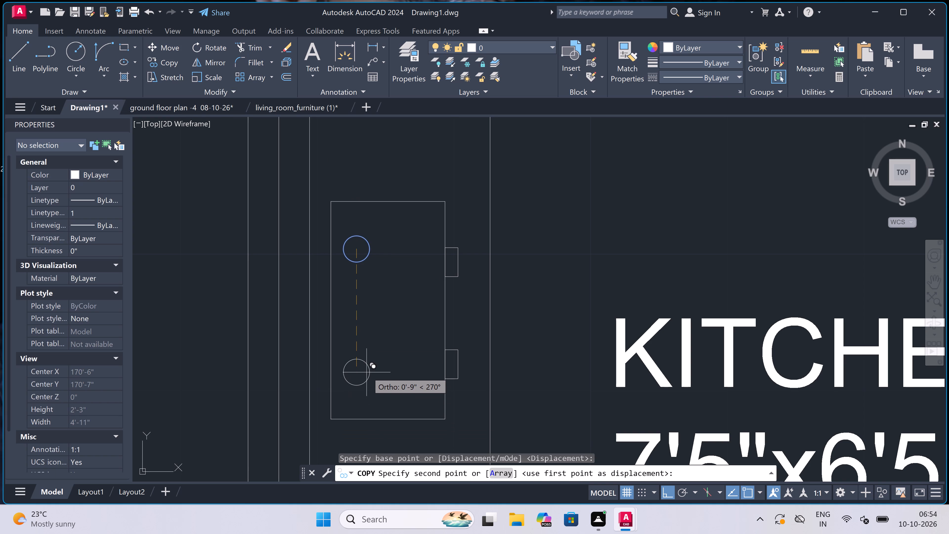
left_click(366, 370)
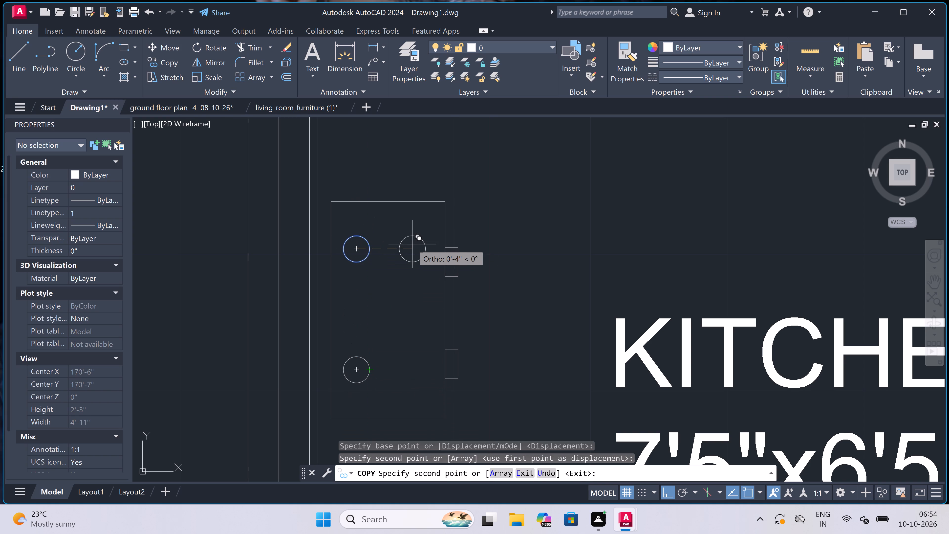
left_click(413, 246)
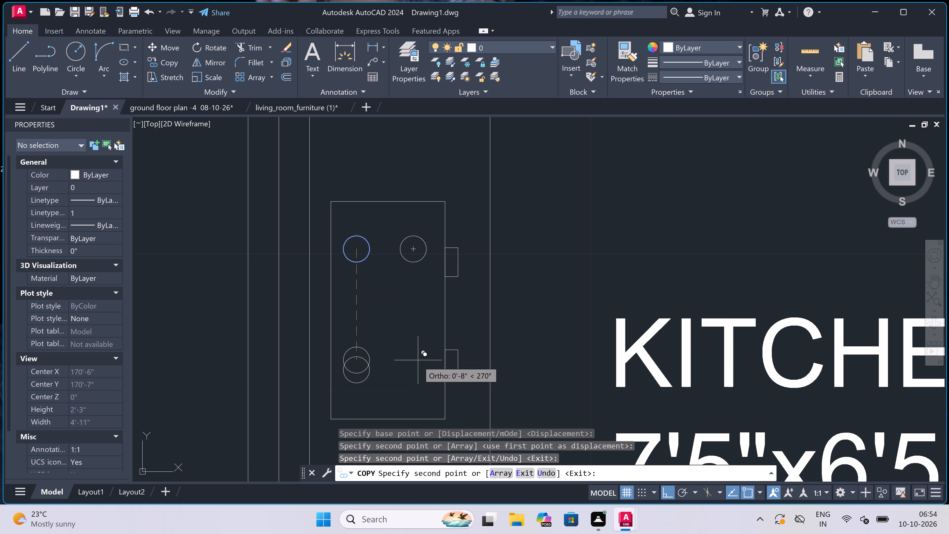
key("F8")
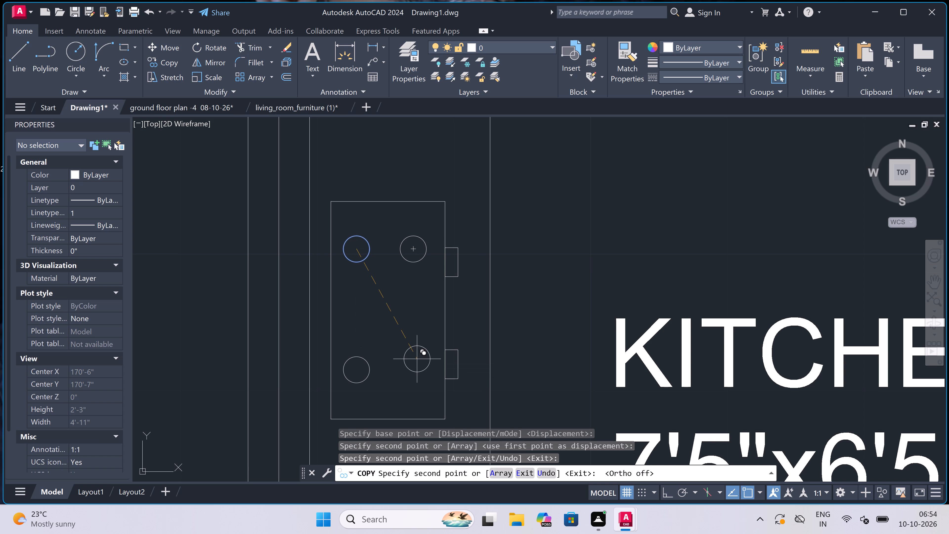
left_click(413, 372)
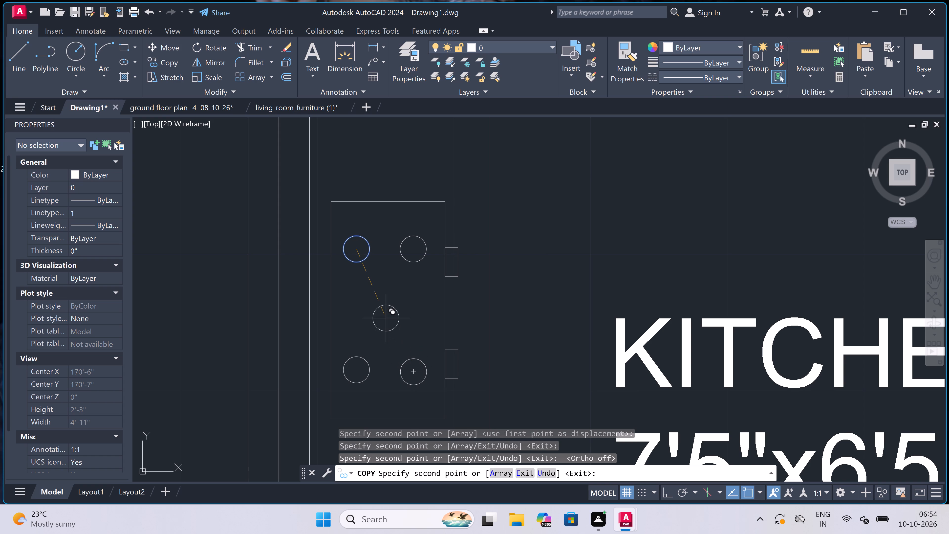
key("Escape")
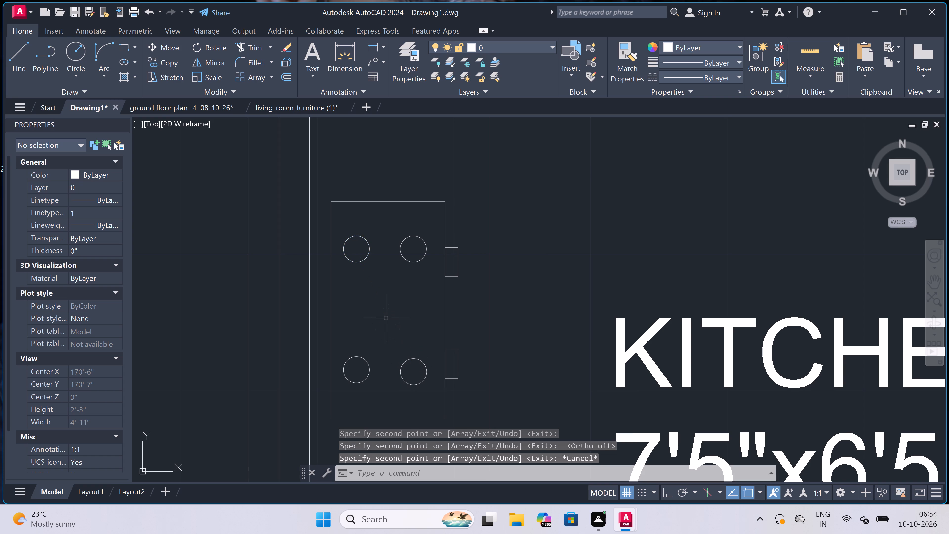
Draw a nearly square rectangle in the middle of the stove body, between the north and south burner pairs.
type("rec")
key("space")
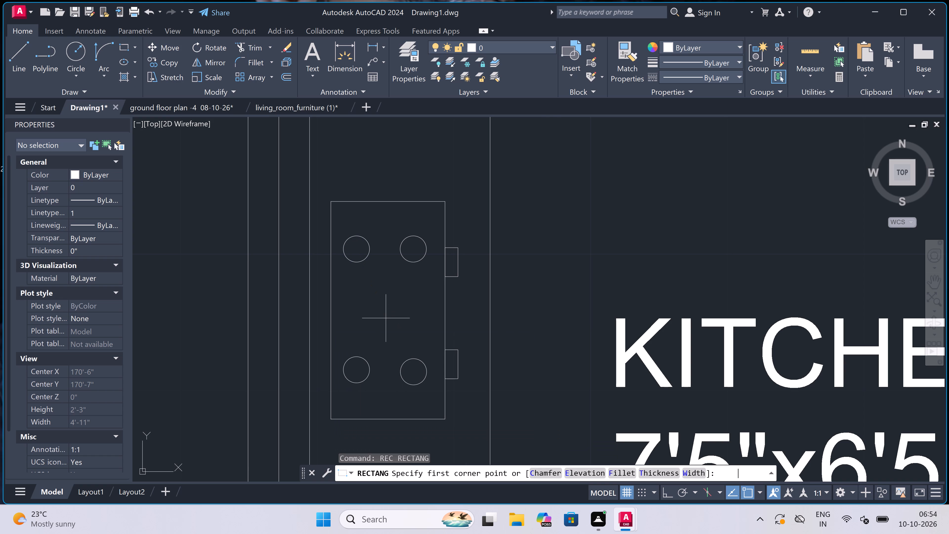
scroll(375, 311, "up", 1)
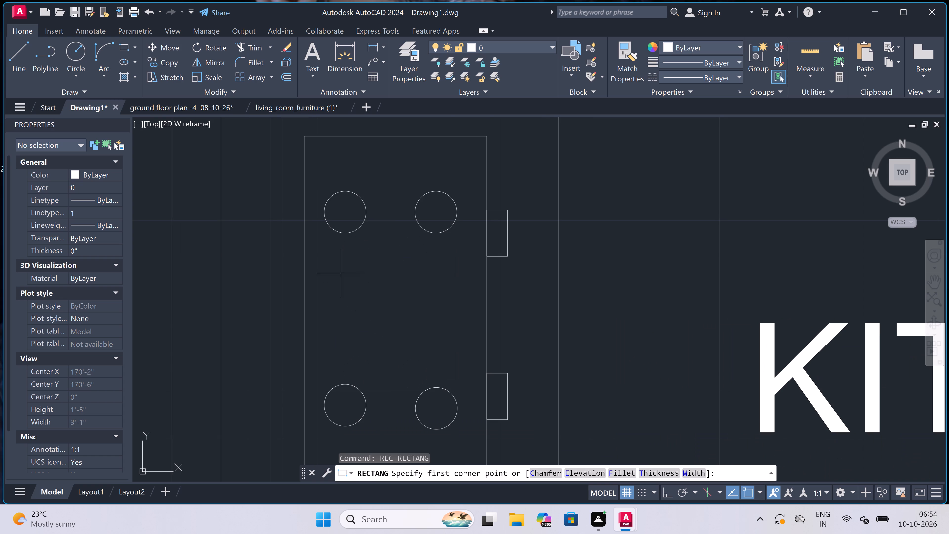
left_click(342, 260)
left_click(448, 362)
Draw a rectangular sink basin on the northwest flat's north kitchen counter, near the counter's east end.
scroll(404, 258, "down", 3)
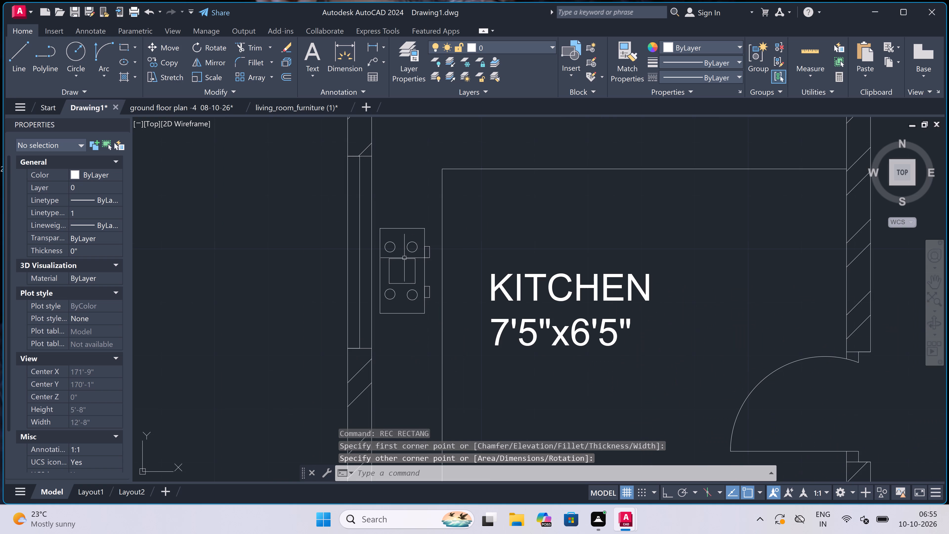
scroll(404, 258, "down", 3)
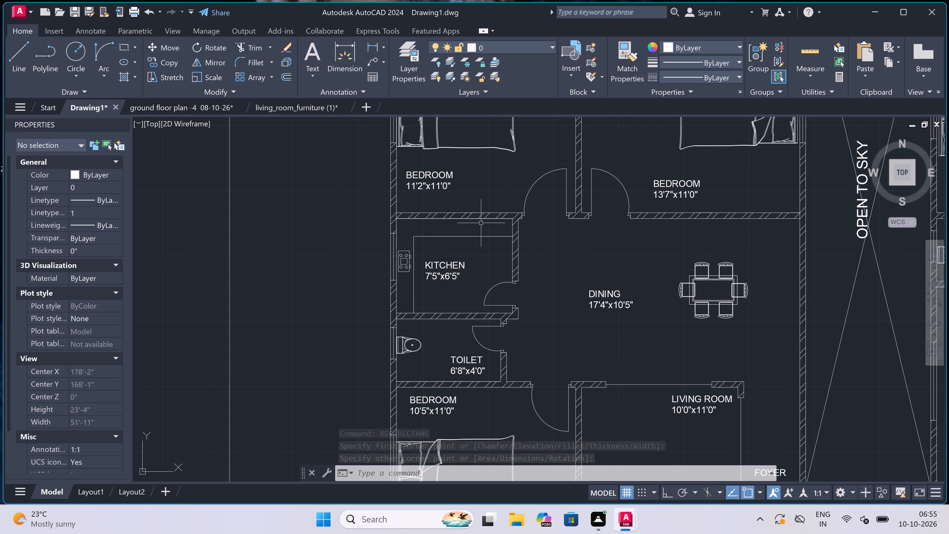
scroll(481, 223, "up", 3)
scroll(481, 223, "down", 1)
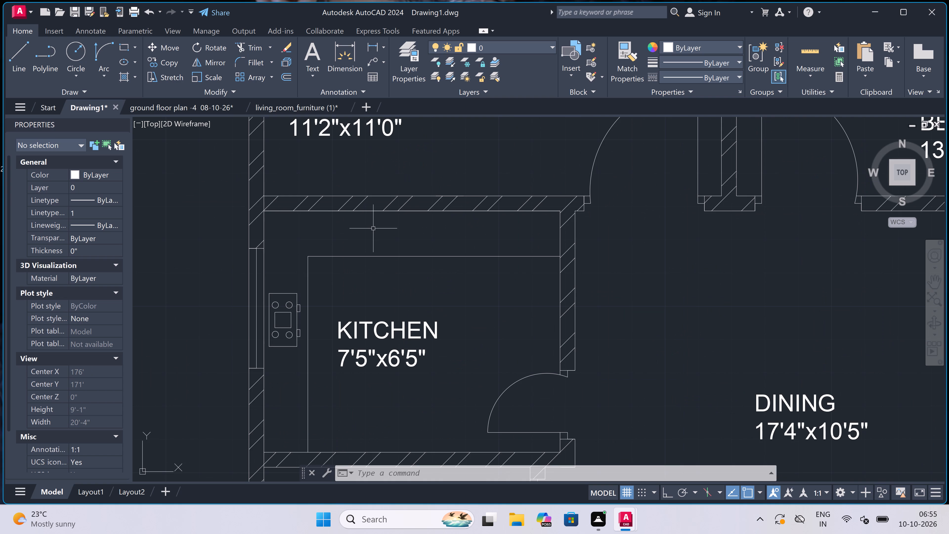
scroll(361, 220, "up", 3)
scroll(361, 221, "down", 3)
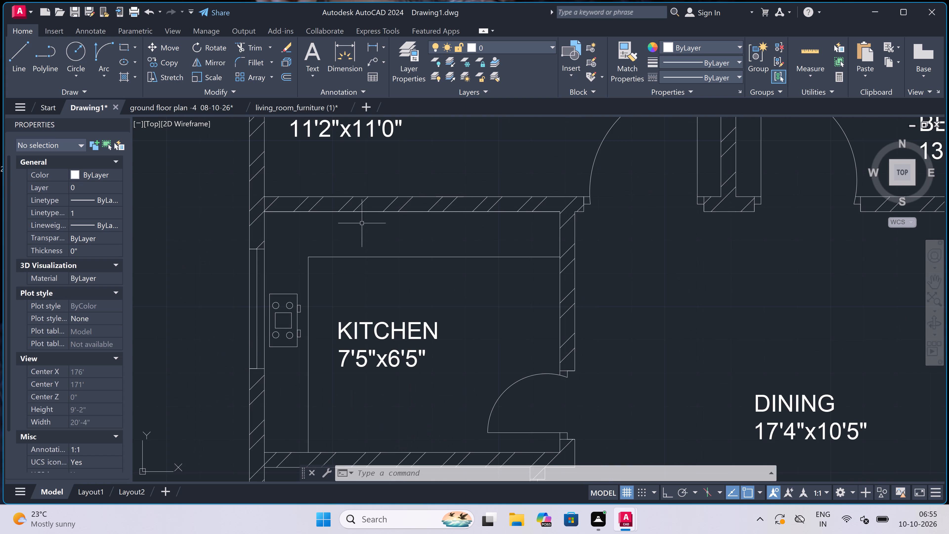
scroll(560, 226, "up", 2)
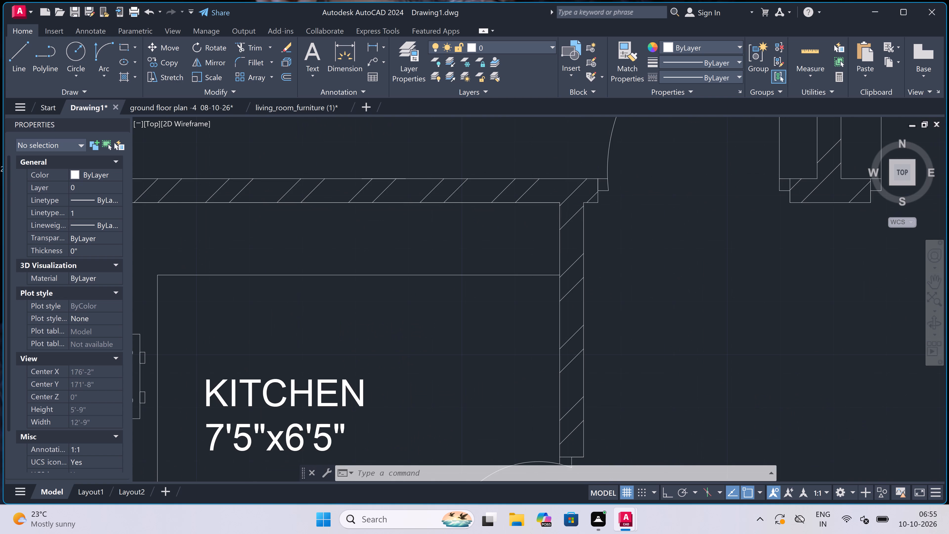
scroll(560, 227, "up", 1)
type("rec")
key("space")
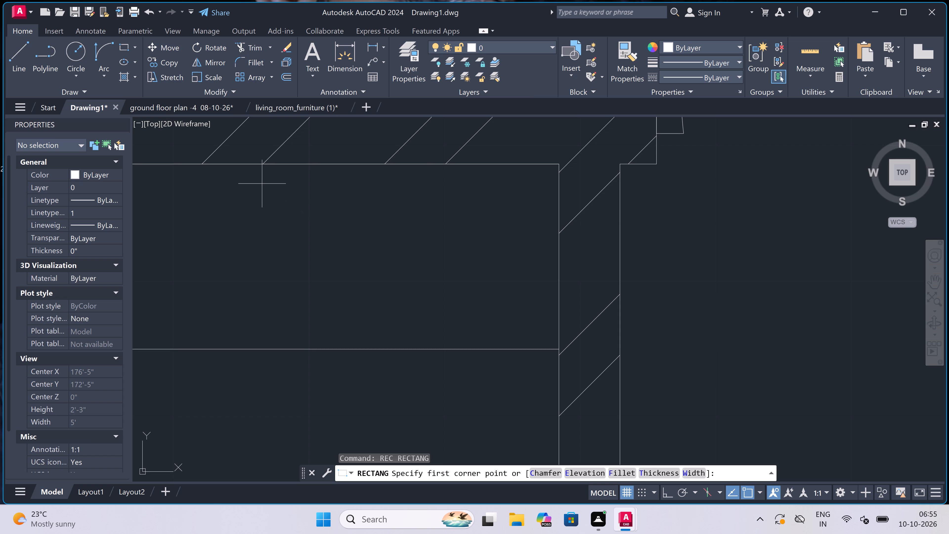
left_click(280, 206)
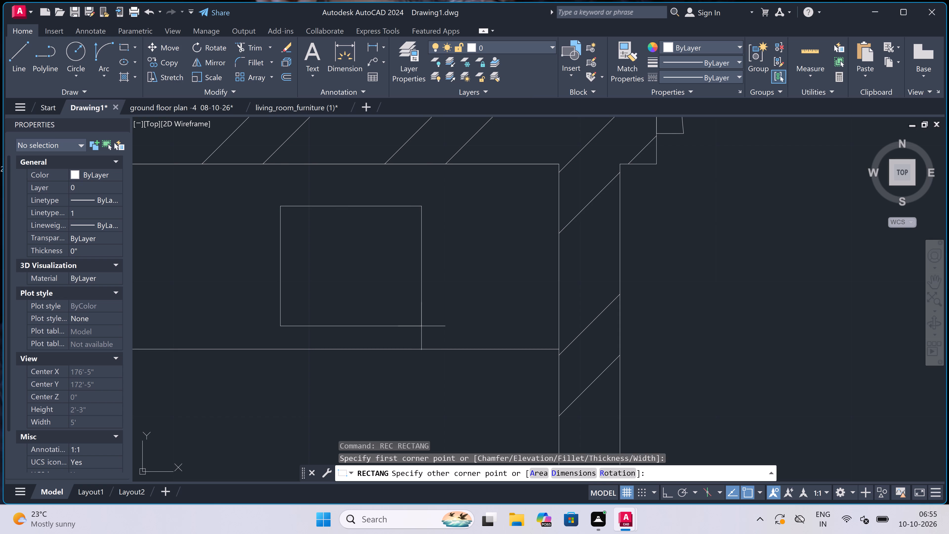
left_click(420, 329)
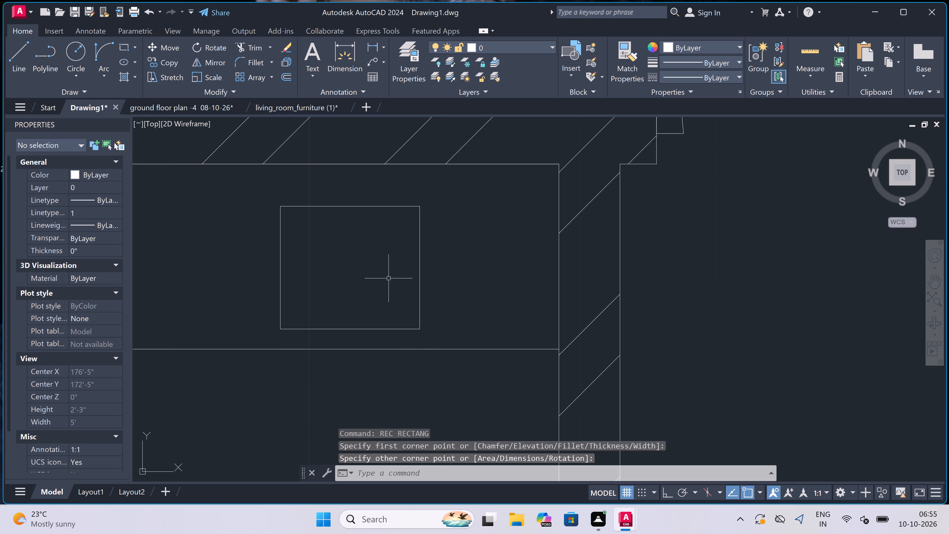
Draw a narrow upright tap rectangle straddling the middle of the sink basin's north edge.
key("space")
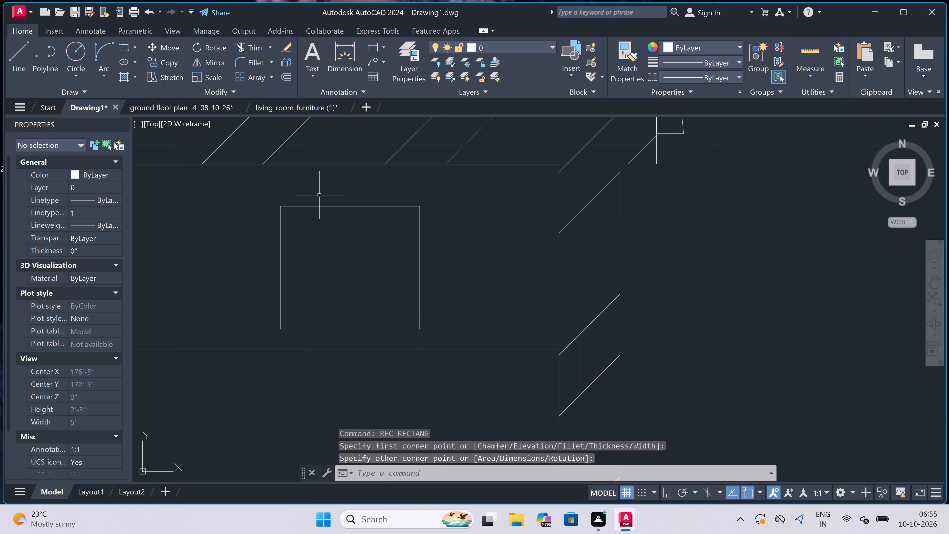
left_click(342, 185)
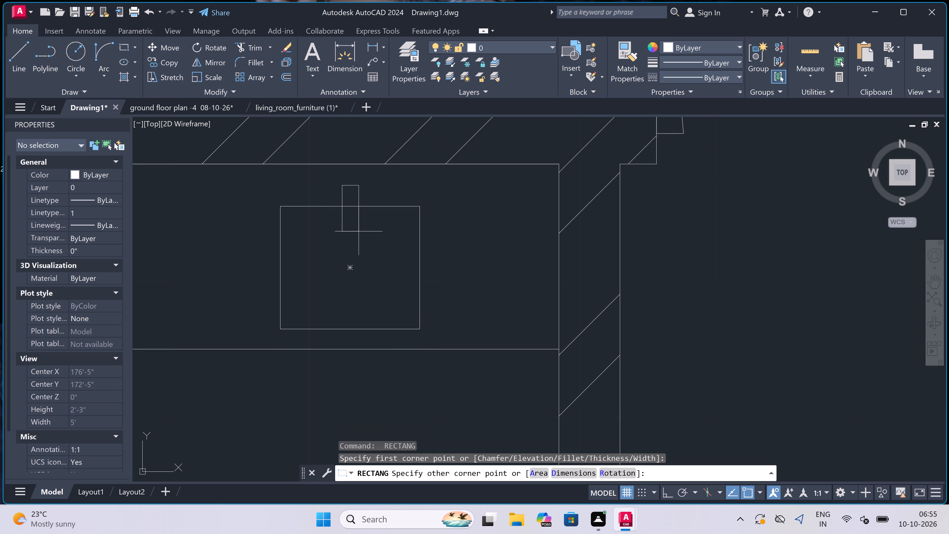
double_click(357, 236)
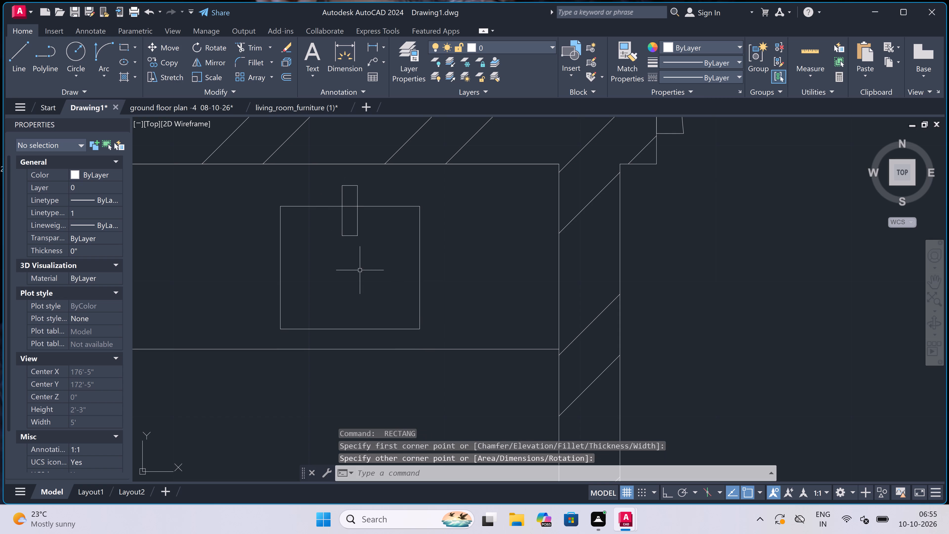
Draw a small drain circle inside the sink basin, just south of the tap rectangle.
key("c")
key("space")
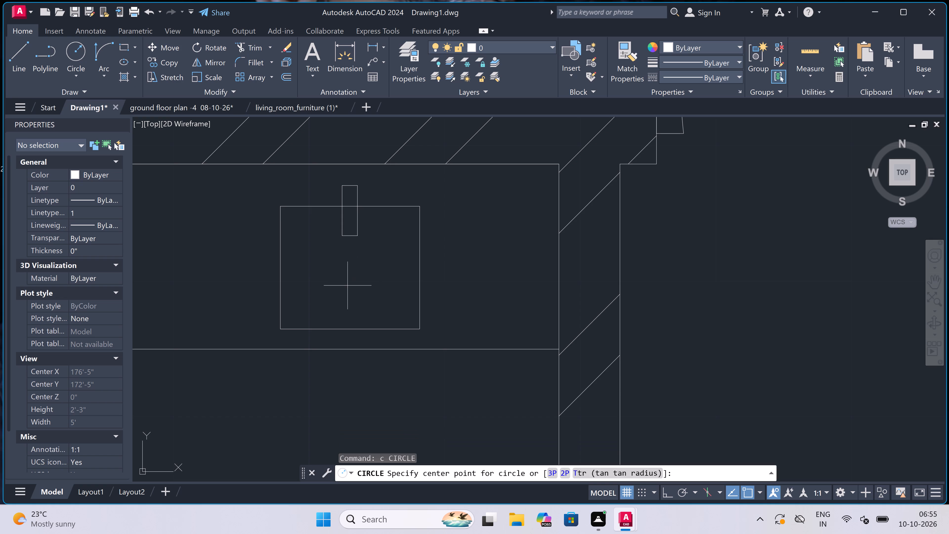
left_click(349, 283)
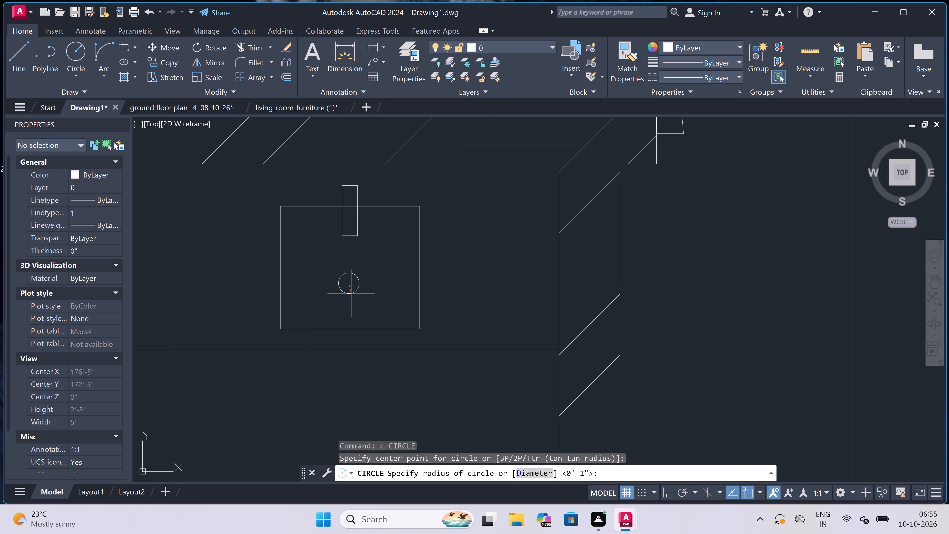
double_click(351, 293)
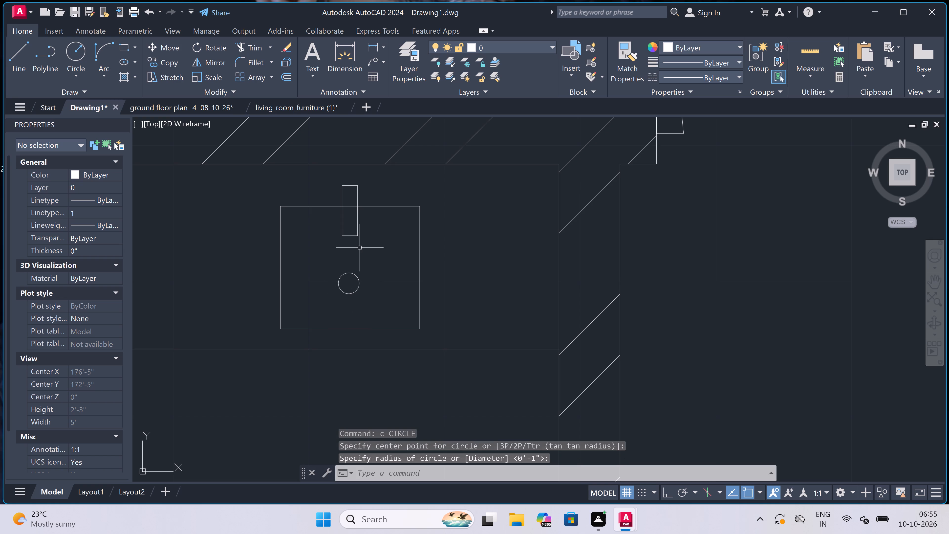
Trim away the part of the sink basin's north edge that runs through the tap rectangle.
key("t")
key("r")
key("space")
scroll(346, 213, "up", 1)
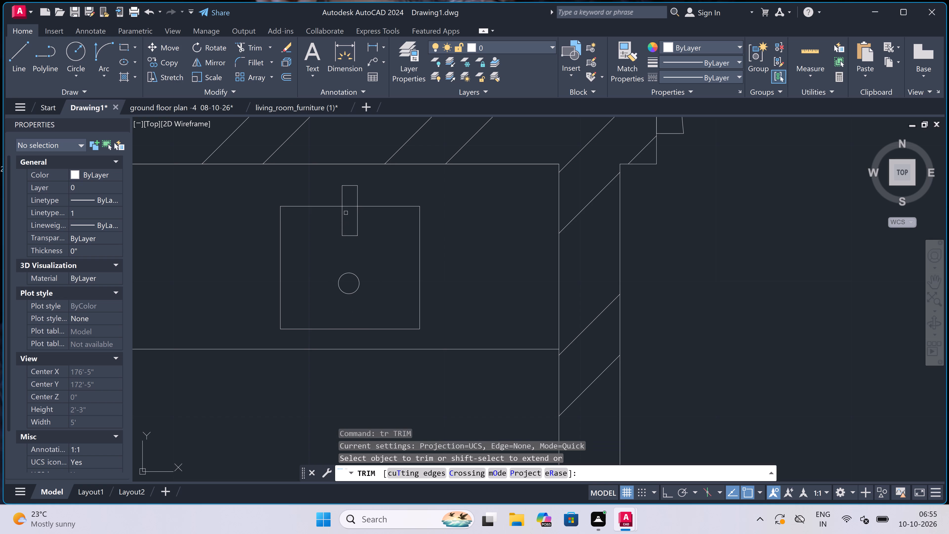
scroll(346, 213, "up", 1)
left_click(351, 185)
left_click(350, 226)
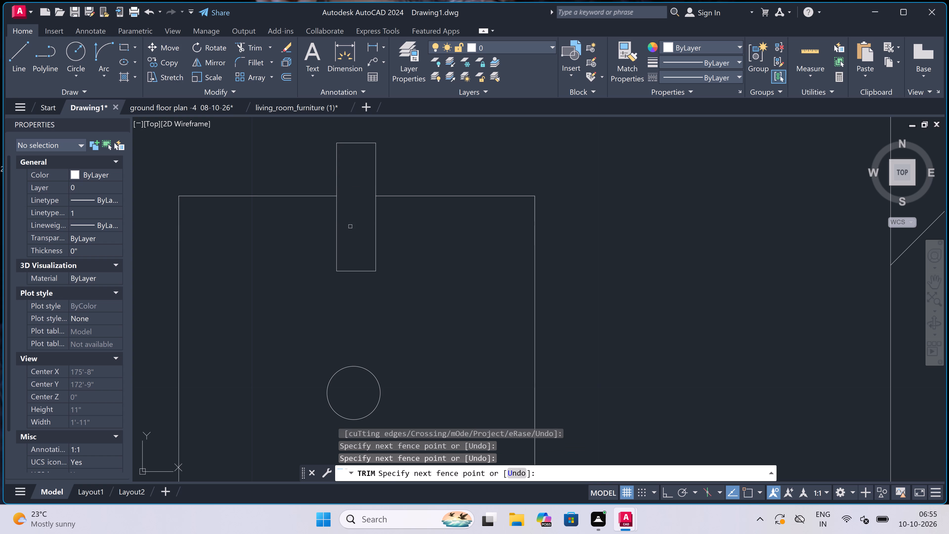
key("Escape")
Delete the two counter edge lines in the northeast flat's 7'5"x5'8" kitchen.
scroll(362, 212, "down", 4)
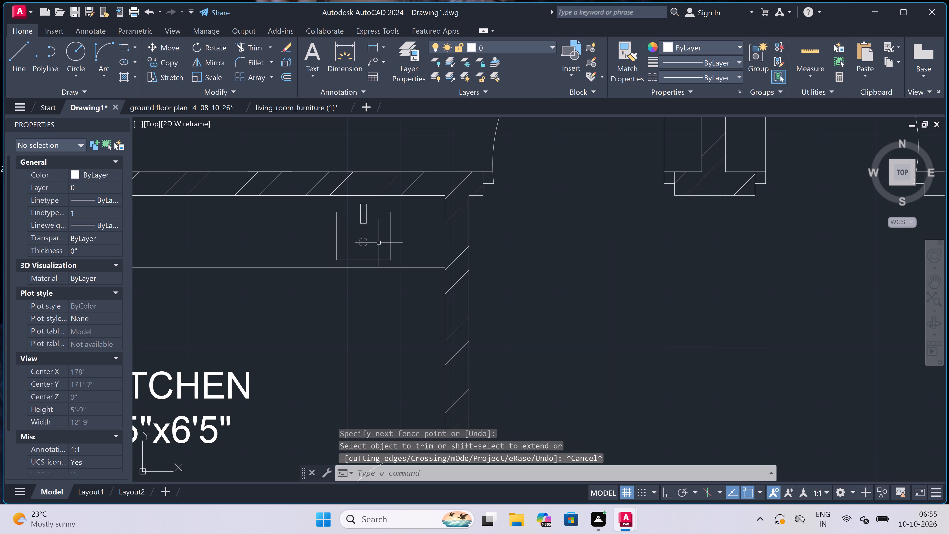
scroll(379, 250, "down", 4)
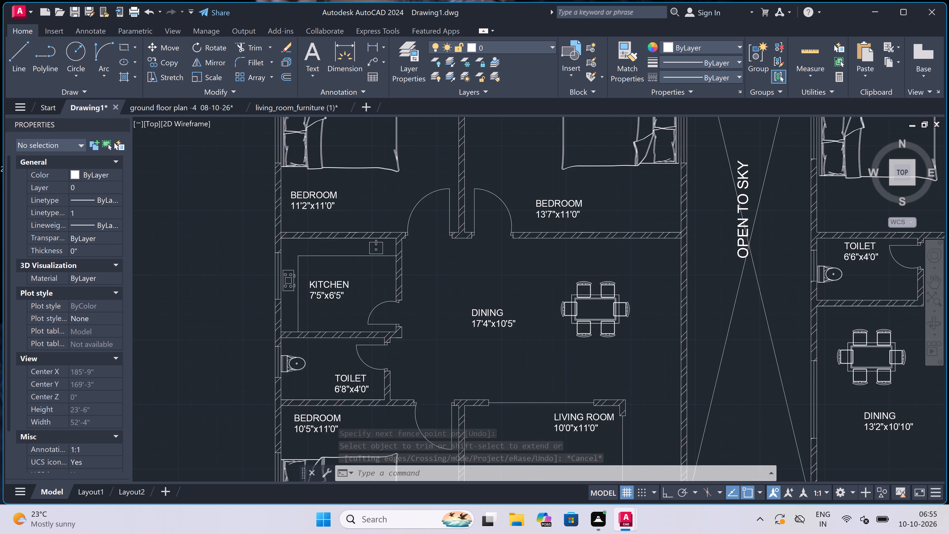
scroll(380, 253, "up", 1)
scroll(380, 253, "down", 1)
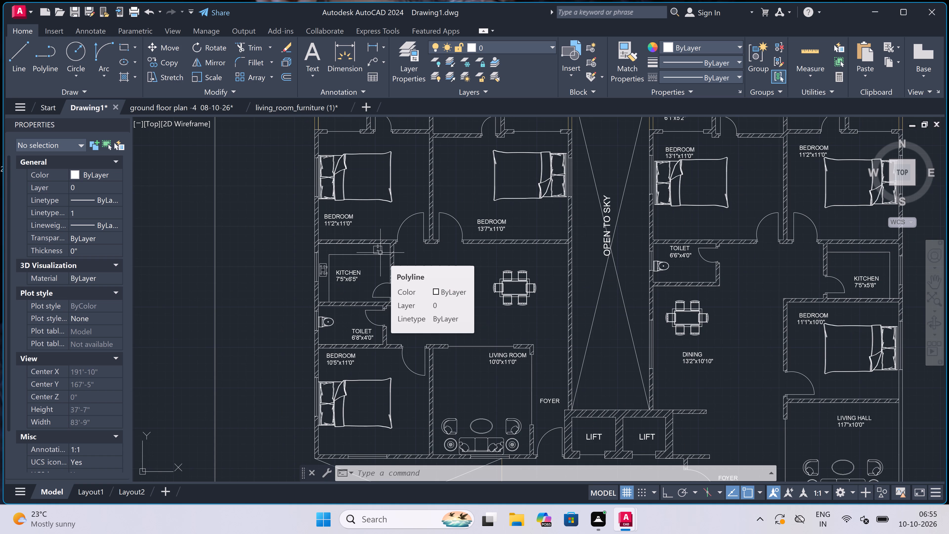
scroll(380, 253, "down", 2)
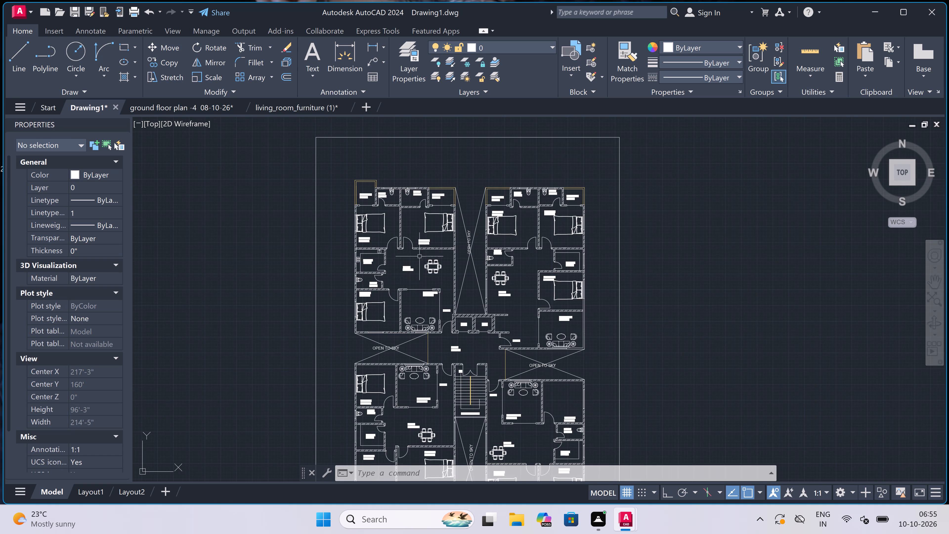
scroll(517, 257, "up", 1)
scroll(628, 254, "up", 2)
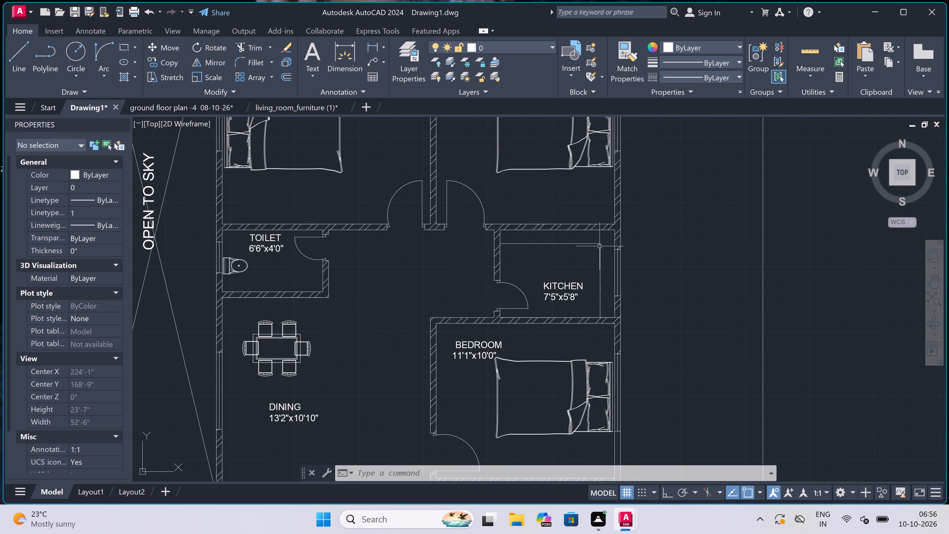
scroll(600, 246, "up", 2)
left_click_drag(613, 227, 610, 231)
left_click(528, 268)
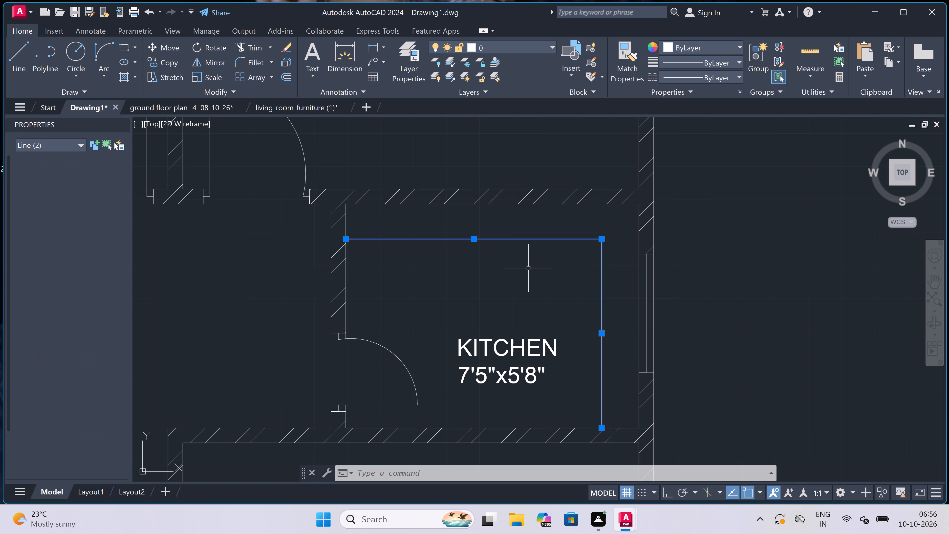
key("Delete")
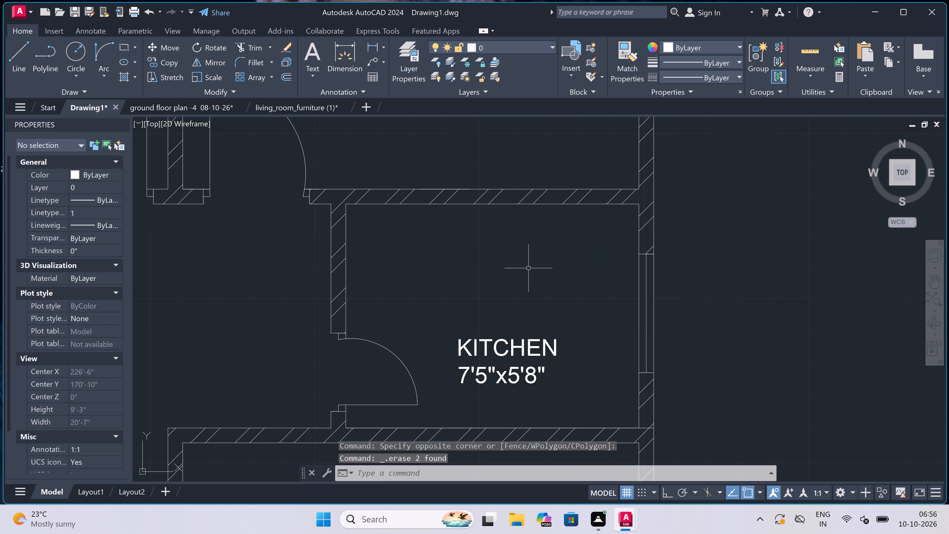
Draw an L-shaped counter edge in the northeast kitchen, about 6'-4" east from the west wall, then south to the south wall.
type("l")
key("space")
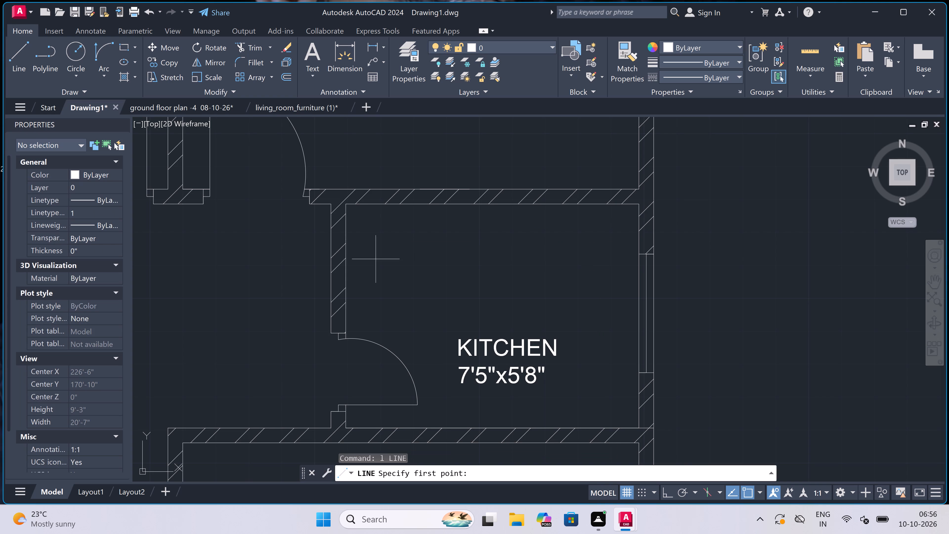
left_click(345, 248)
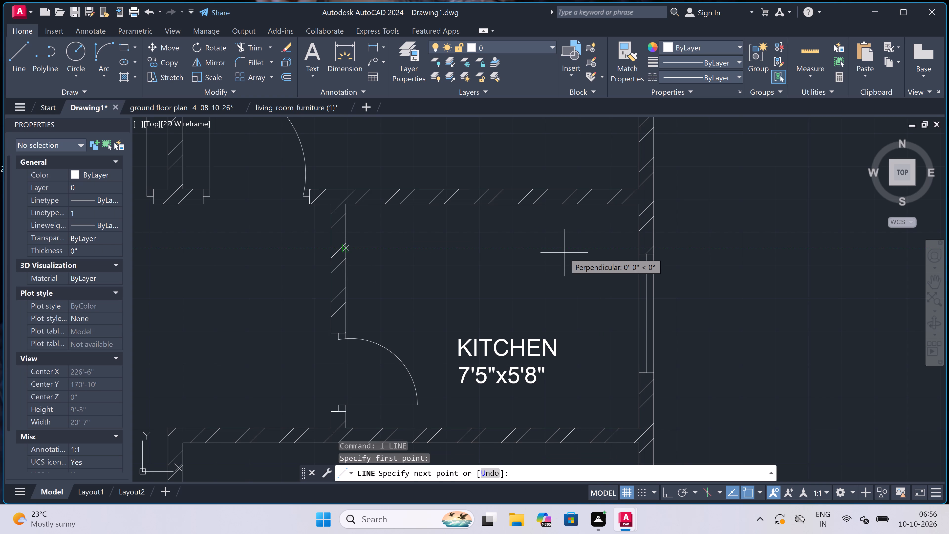
left_click(592, 247)
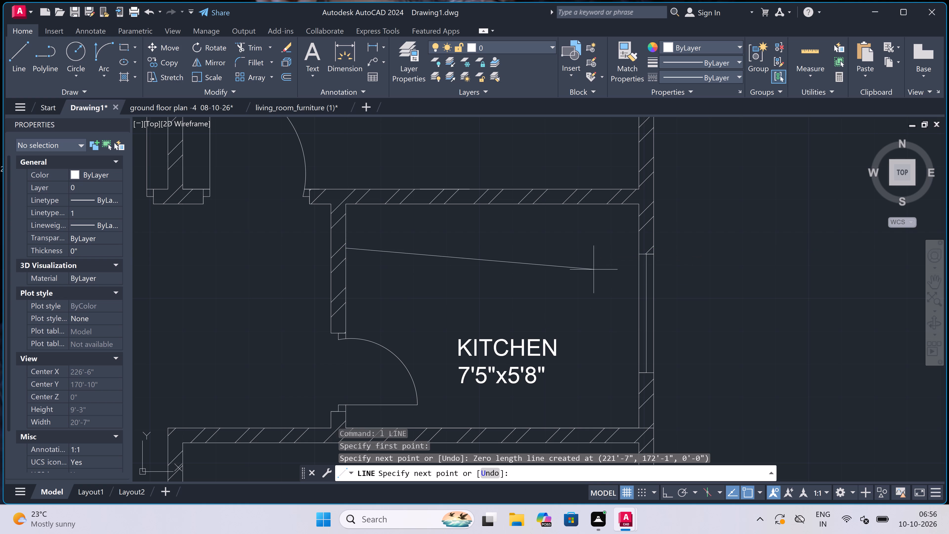
key("F8")
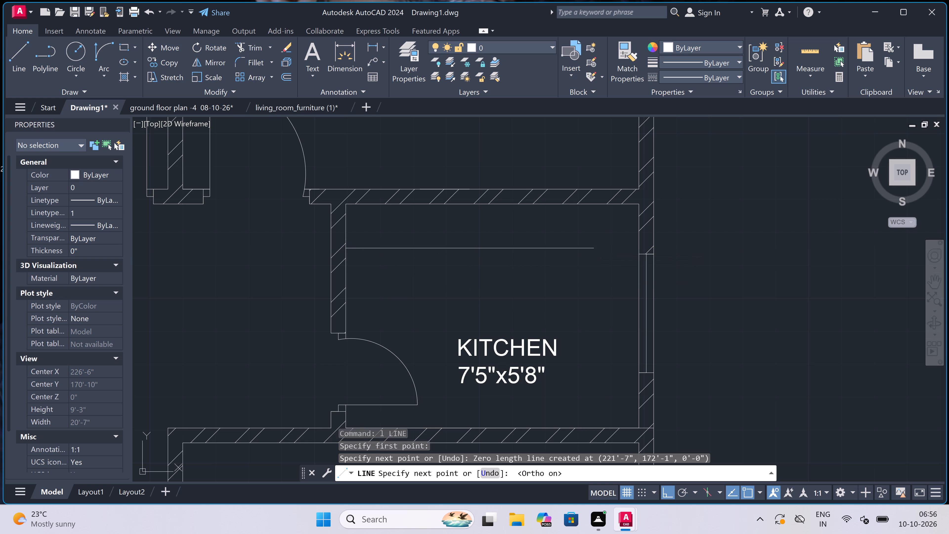
left_click(595, 249)
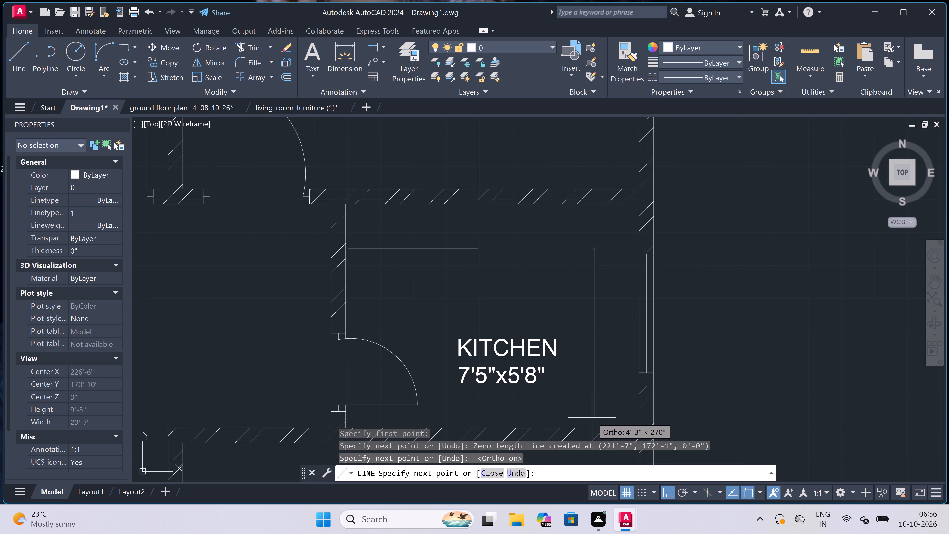
left_click(594, 427)
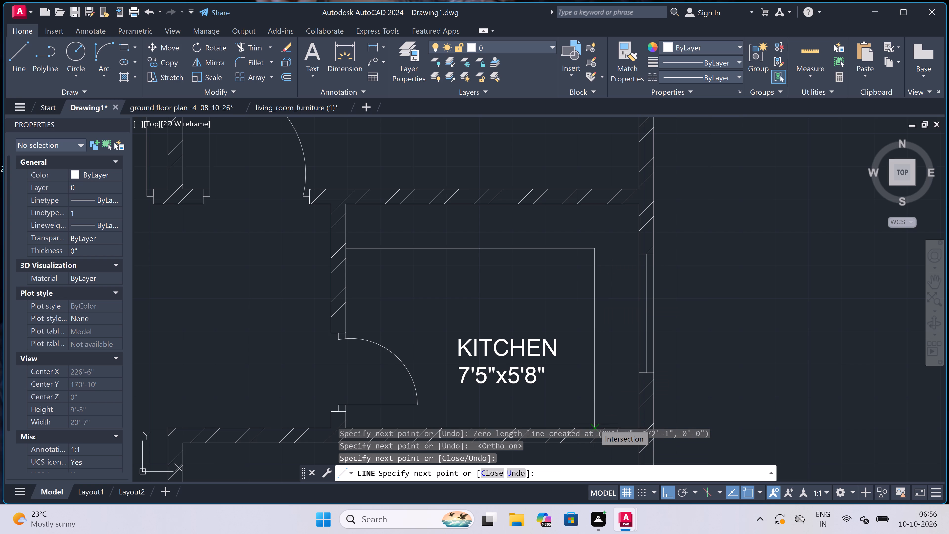
key("Escape")
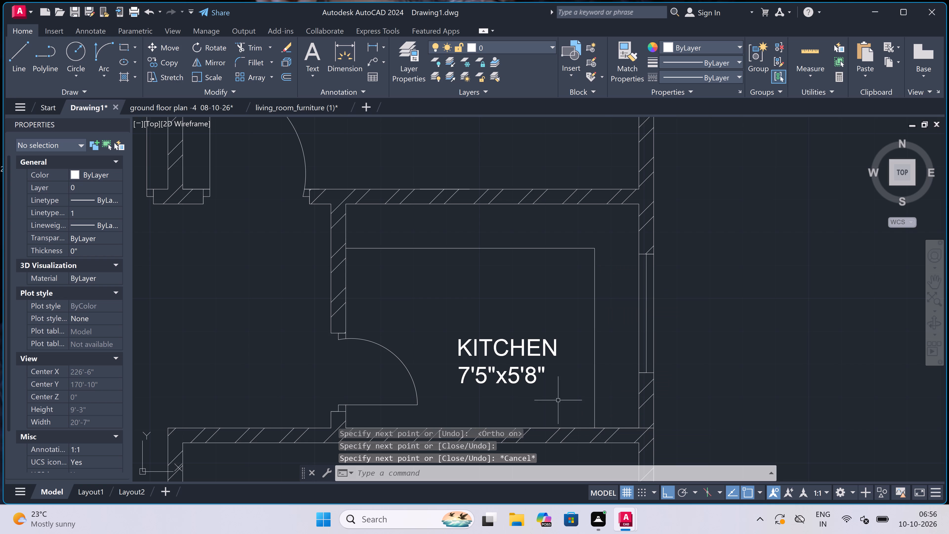
Copy the northwest kitchen's sink, tap and drain about 47'-5" due east onto the northeast kitchen's north counter, near its west wall.
scroll(546, 380, "down", 3)
scroll(540, 352, "down", 2)
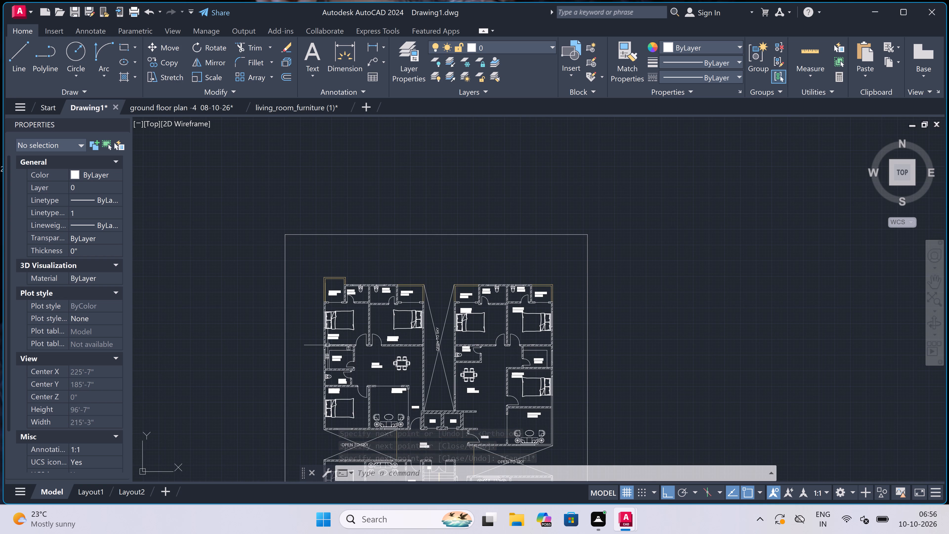
scroll(333, 356, "up", 4)
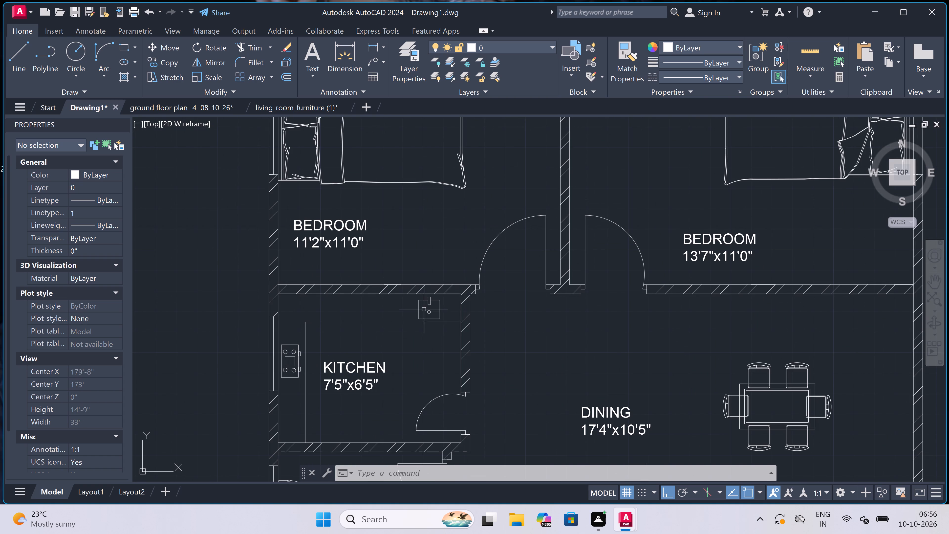
scroll(429, 309, "up", 3)
scroll(485, 267, "up", 1)
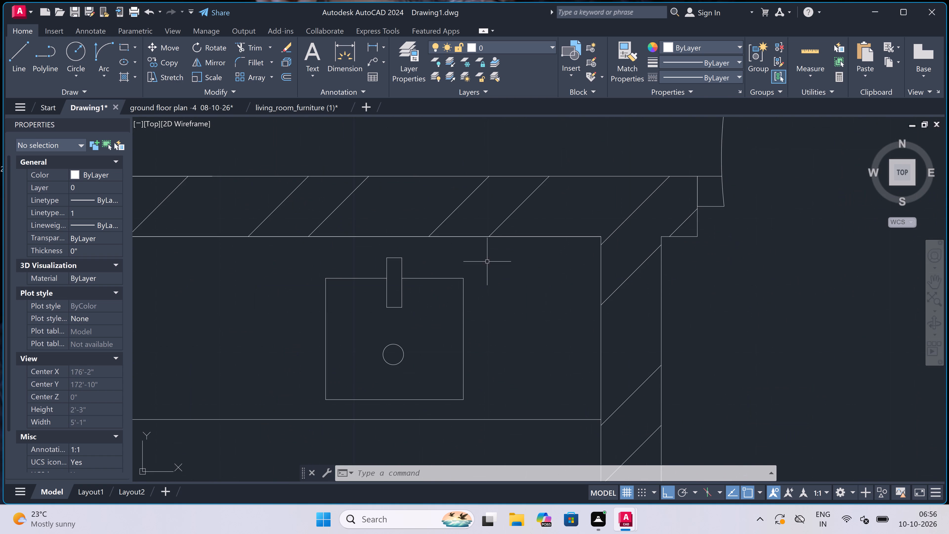
left_click(493, 252)
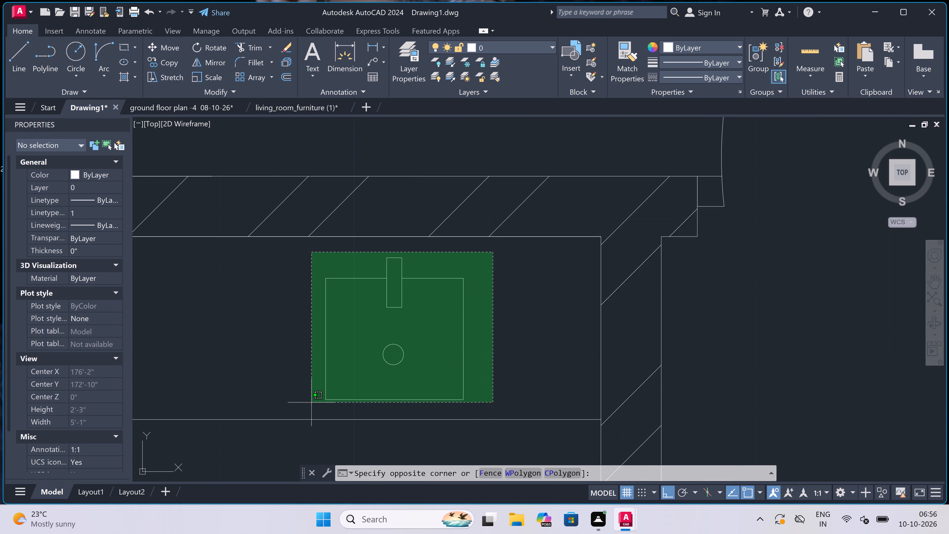
left_click(301, 407)
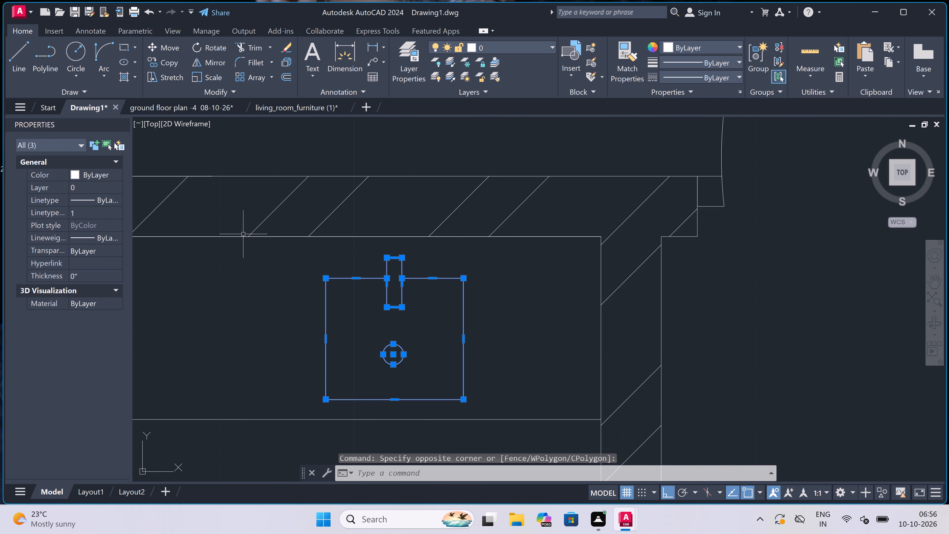
left_click(154, 60)
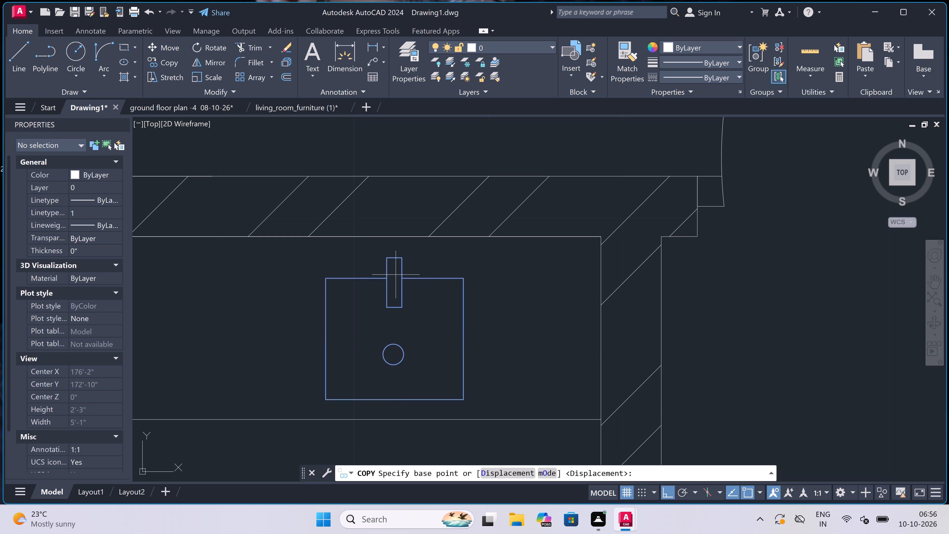
left_click(394, 285)
scroll(325, 298, "down", 4)
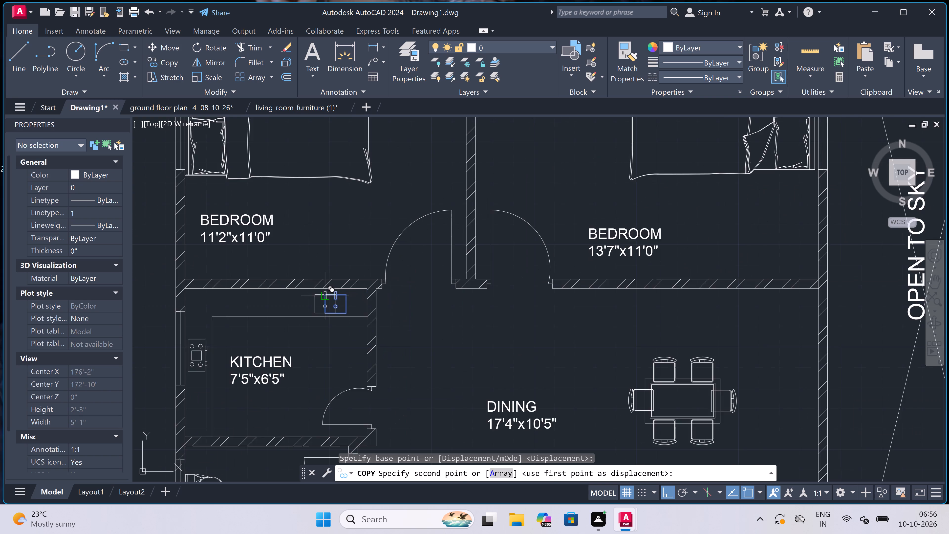
scroll(325, 298, "down", 3)
scroll(659, 296, "up", 2)
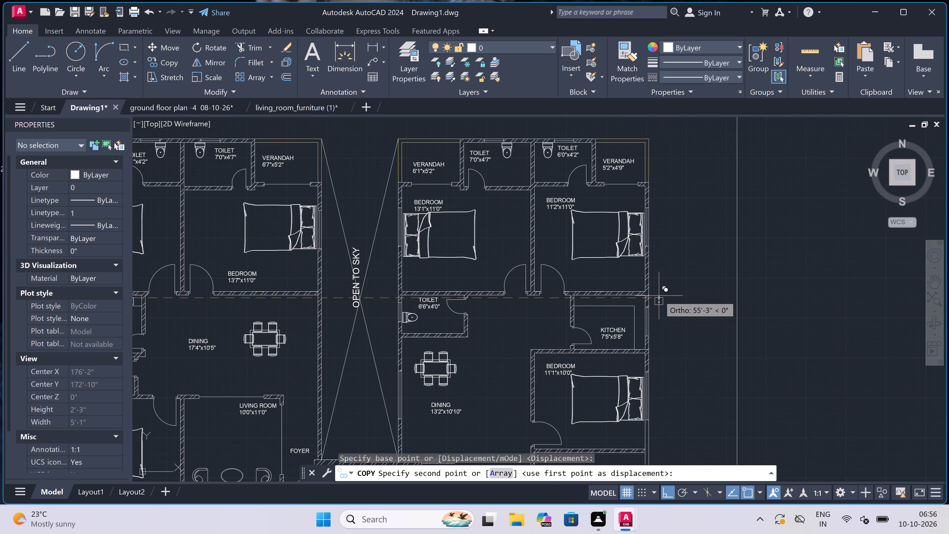
scroll(659, 296, "up", 1)
scroll(474, 297, "up", 3)
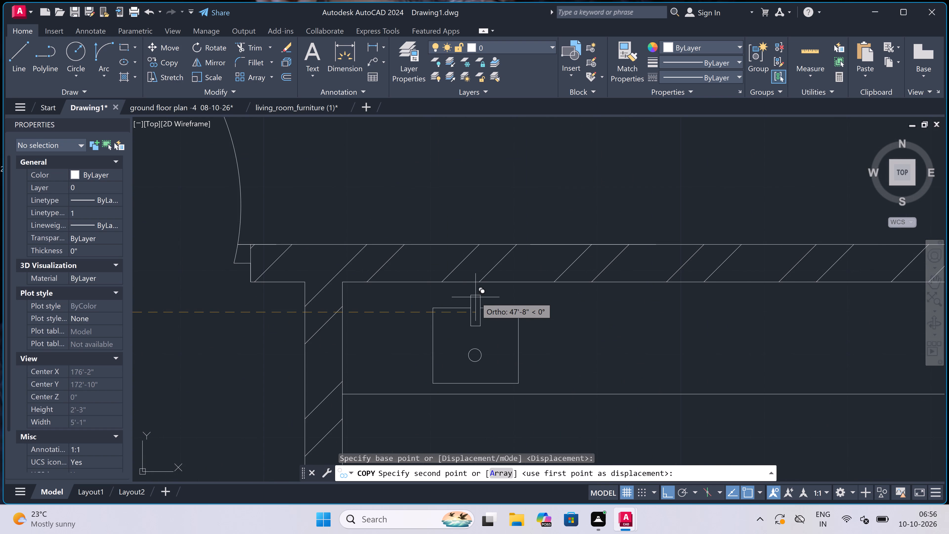
left_click(451, 293)
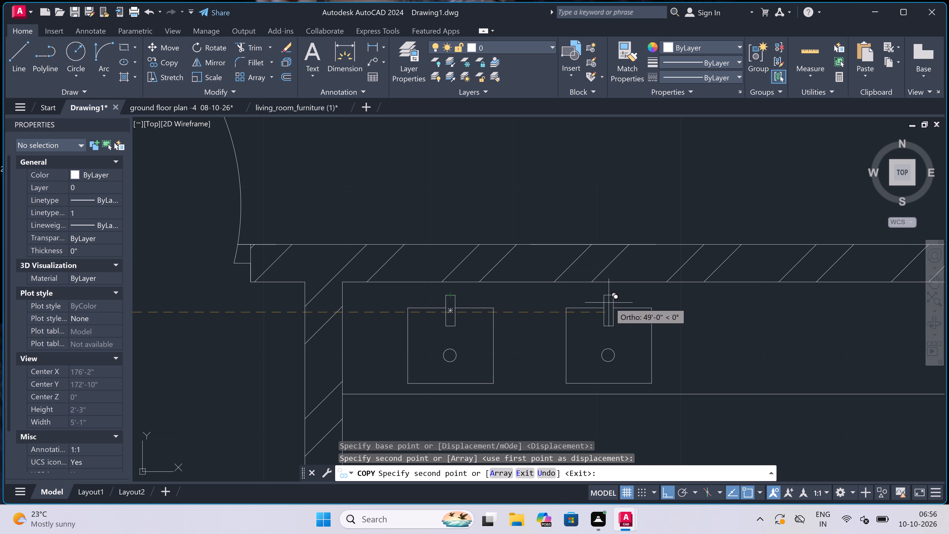
key("Escape")
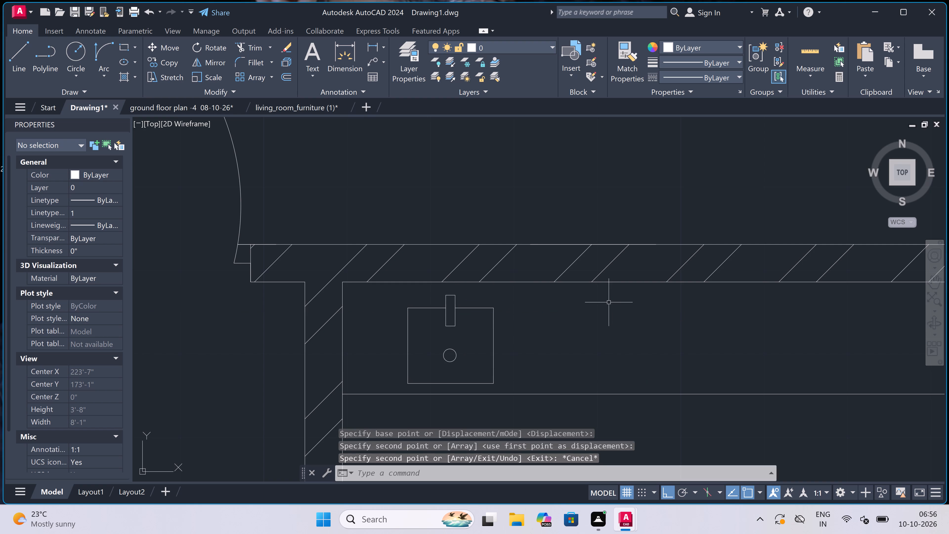
Copy the northwest kitchen's four-burner stove to the empty area just outside the northeast kitchen's east window.
scroll(518, 297, "down", 7)
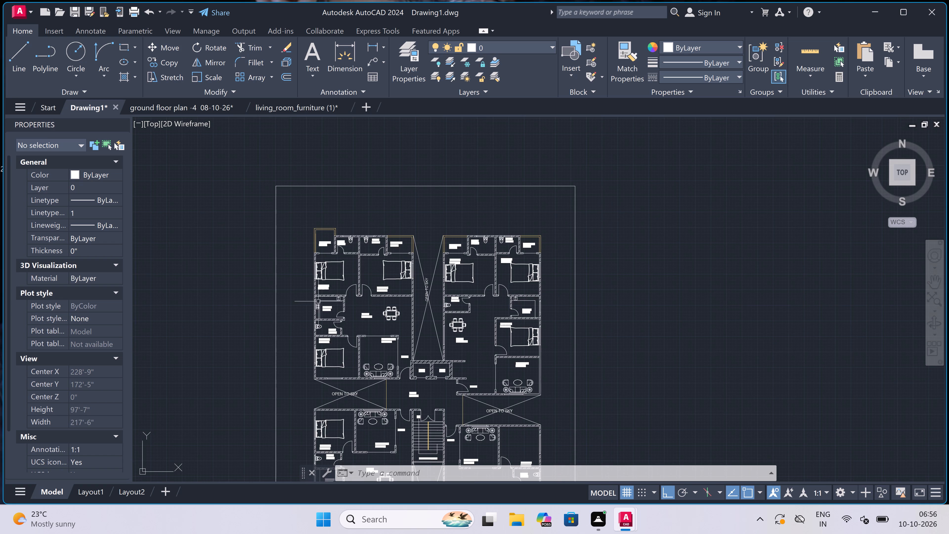
scroll(312, 297, "up", 3)
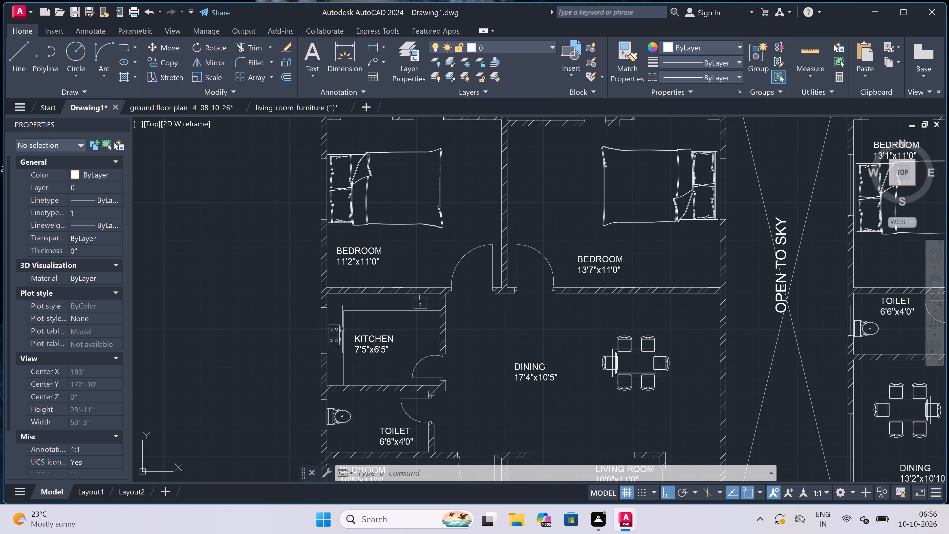
scroll(342, 329, "up", 3)
scroll(320, 437, "up", 1)
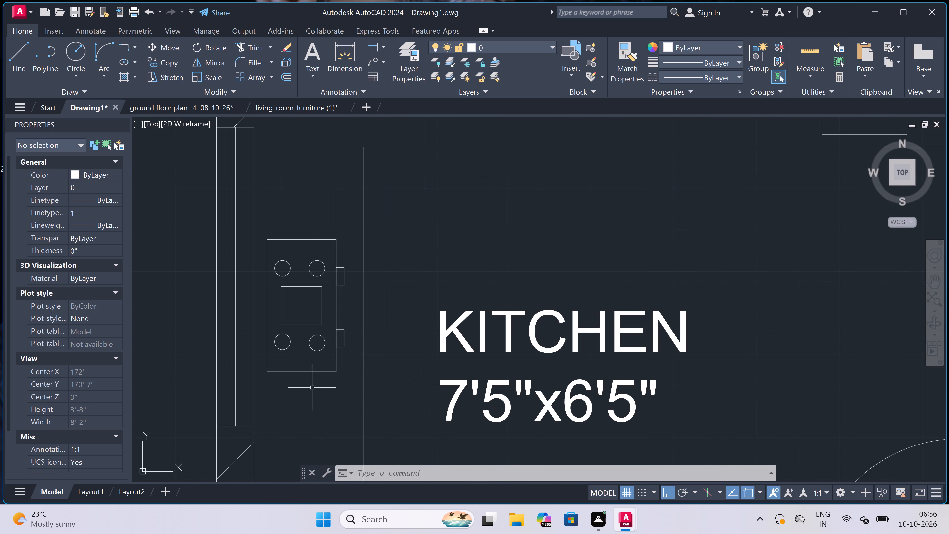
left_click(349, 206)
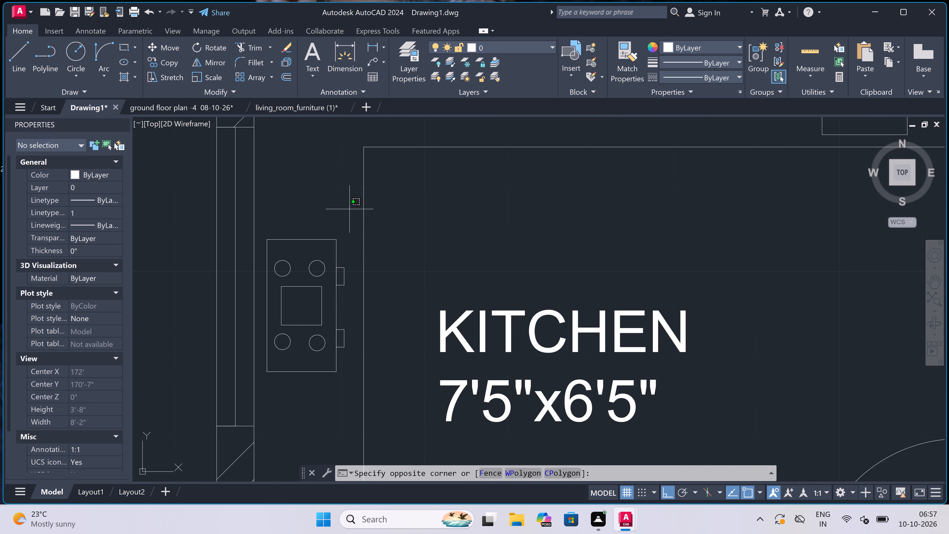
double_click(258, 412)
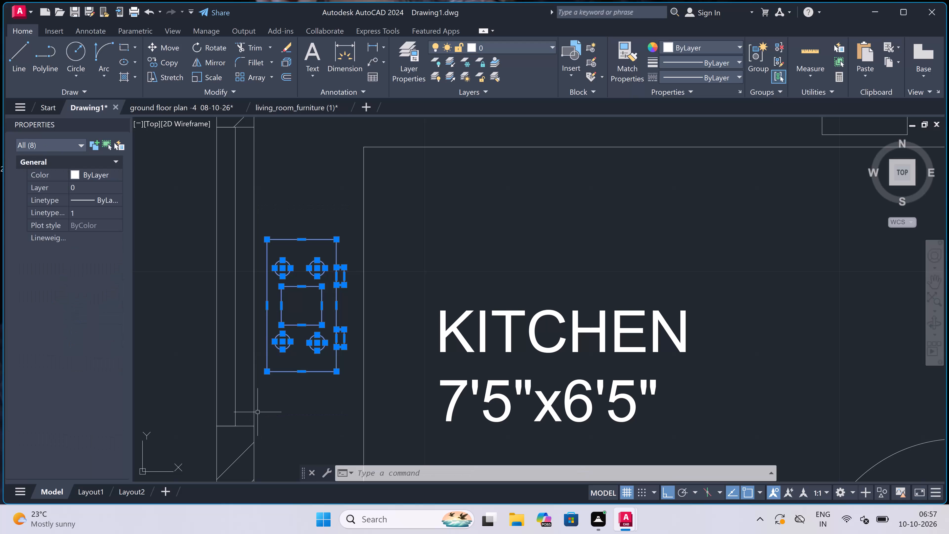
left_click(164, 60)
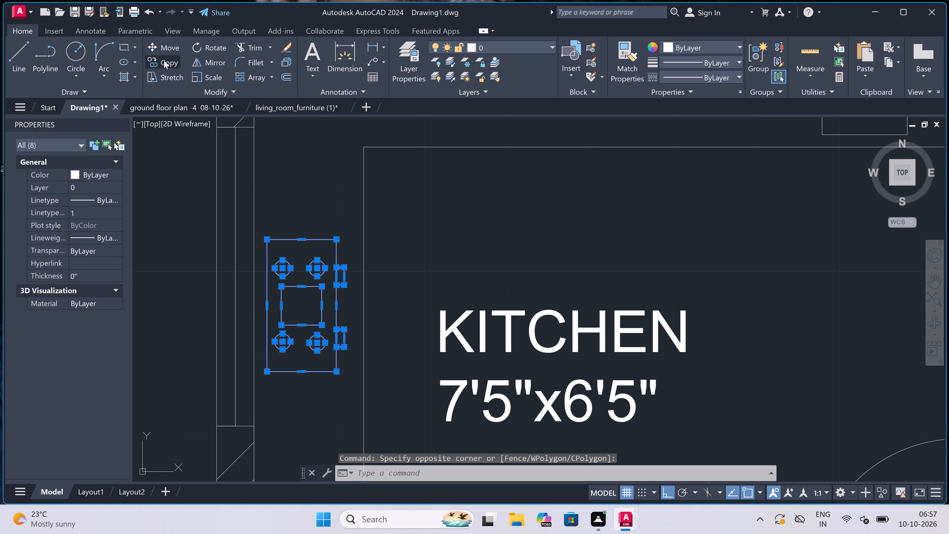
left_click(292, 296)
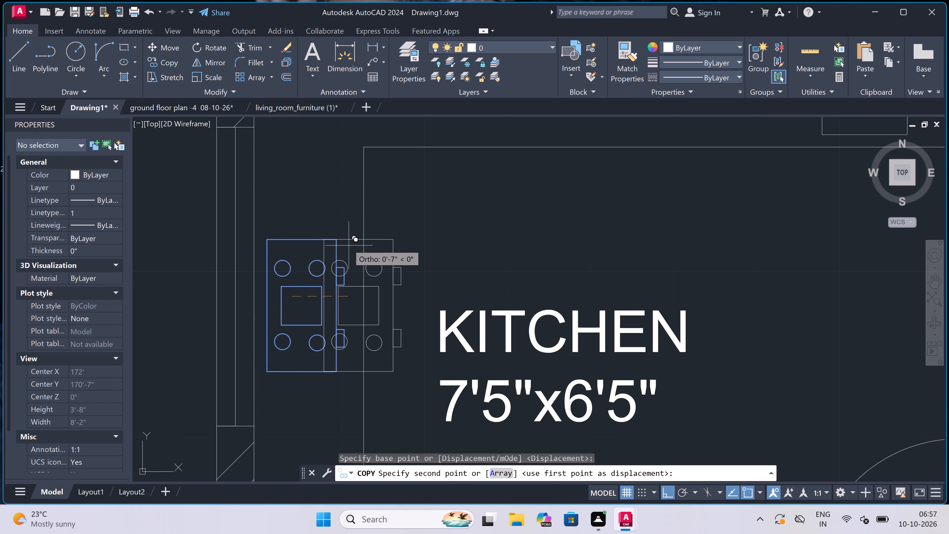
key("F8")
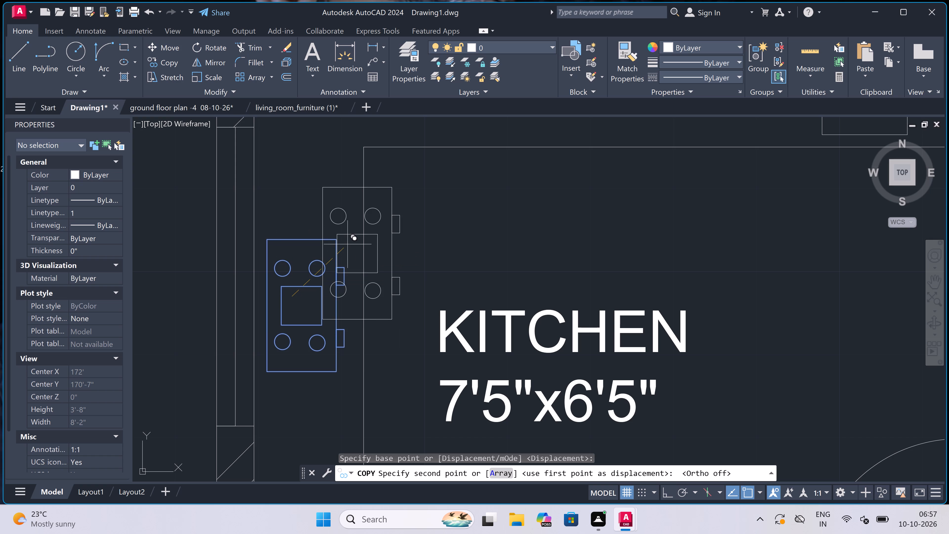
scroll(345, 245, "down", 6)
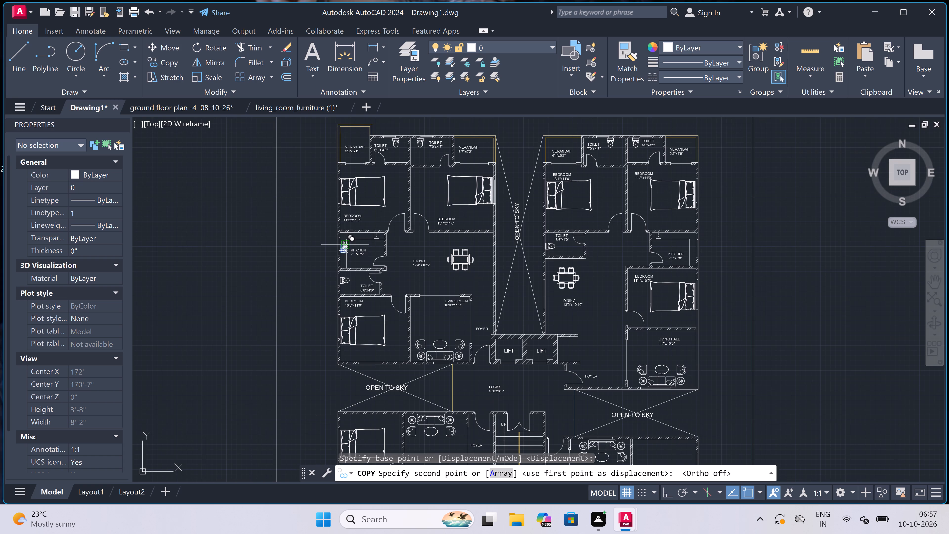
scroll(345, 245, "down", 1)
scroll(586, 246, "up", 2)
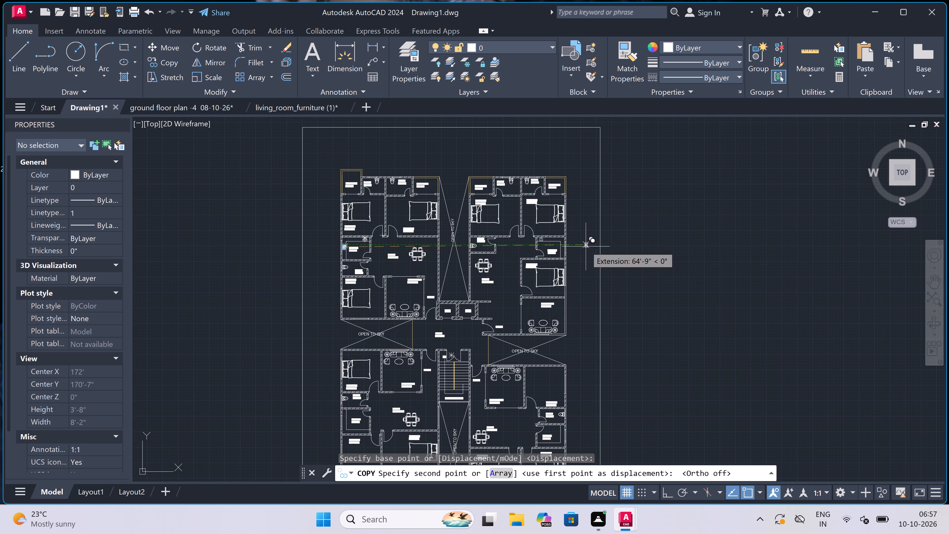
scroll(586, 246, "up", 1)
left_click(549, 258)
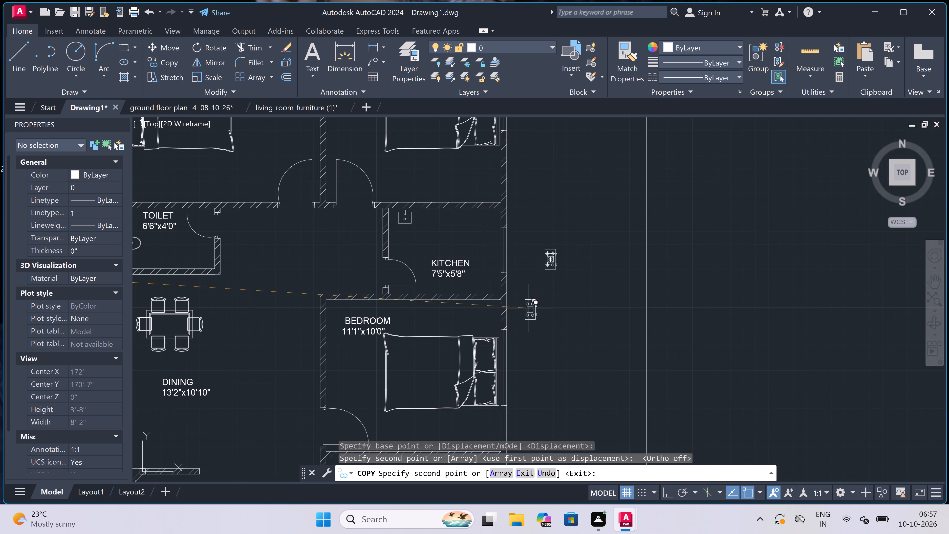
key("Escape")
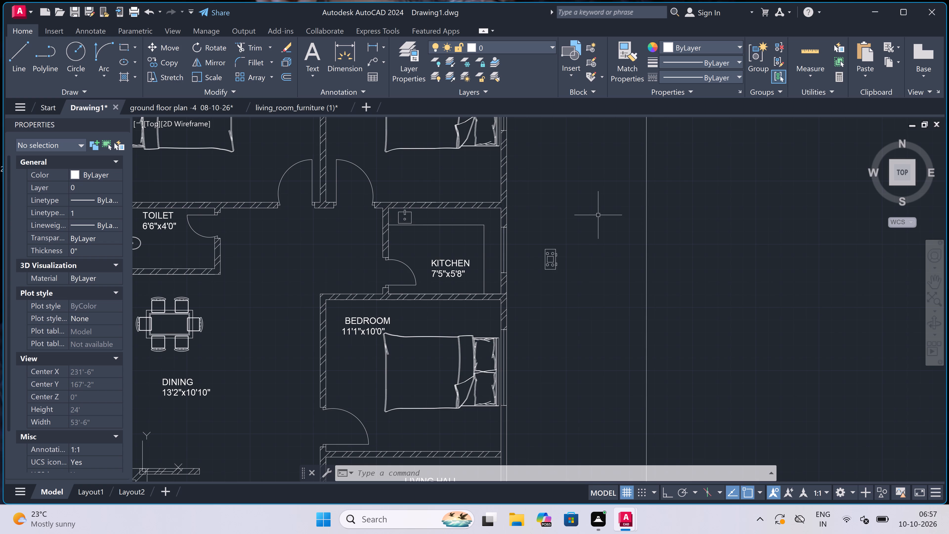
Rotate the four-burner stove outside the northeast kitchen's east window by 180°, so its knobs face west.
scroll(537, 225, "up", 2)
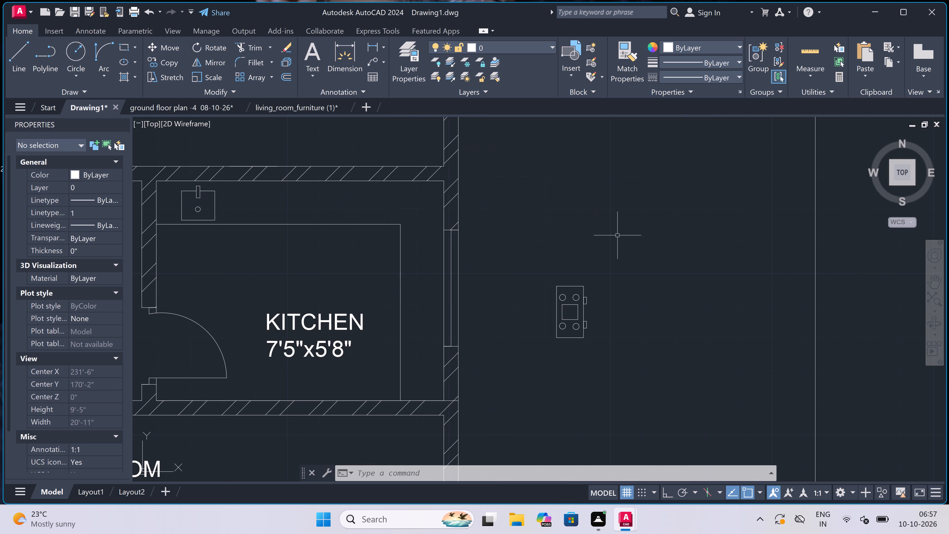
scroll(651, 248, "up", 1)
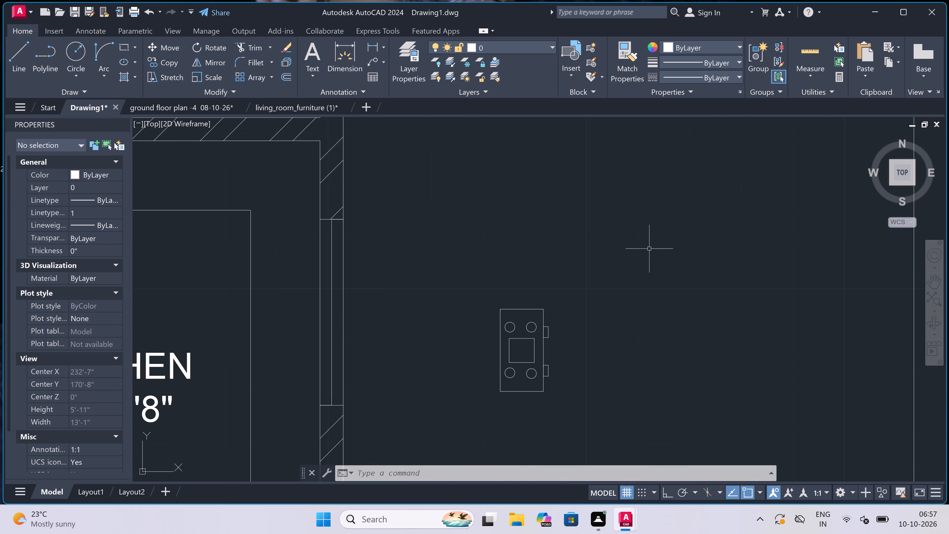
scroll(649, 249, "down", 2)
scroll(630, 255, "up", 1)
left_click(623, 259)
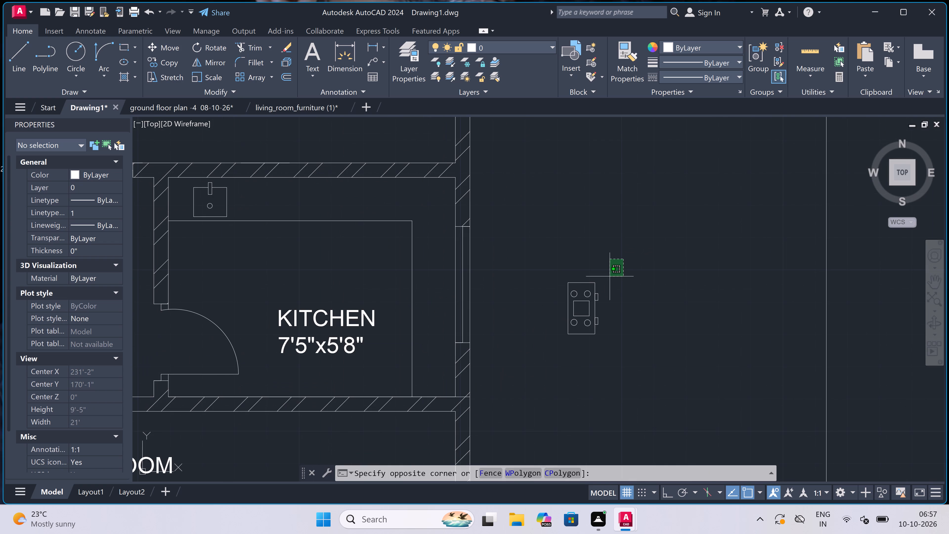
left_click(535, 361)
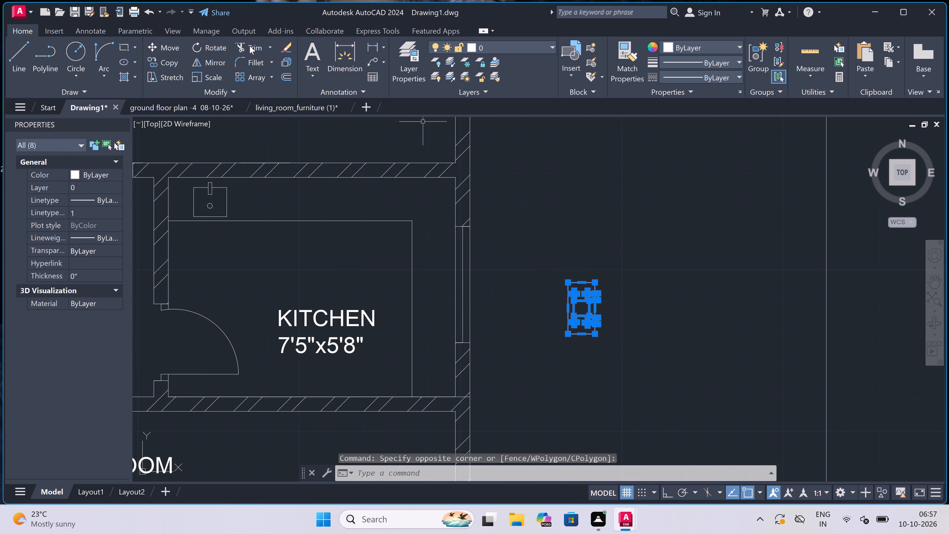
left_click(215, 45)
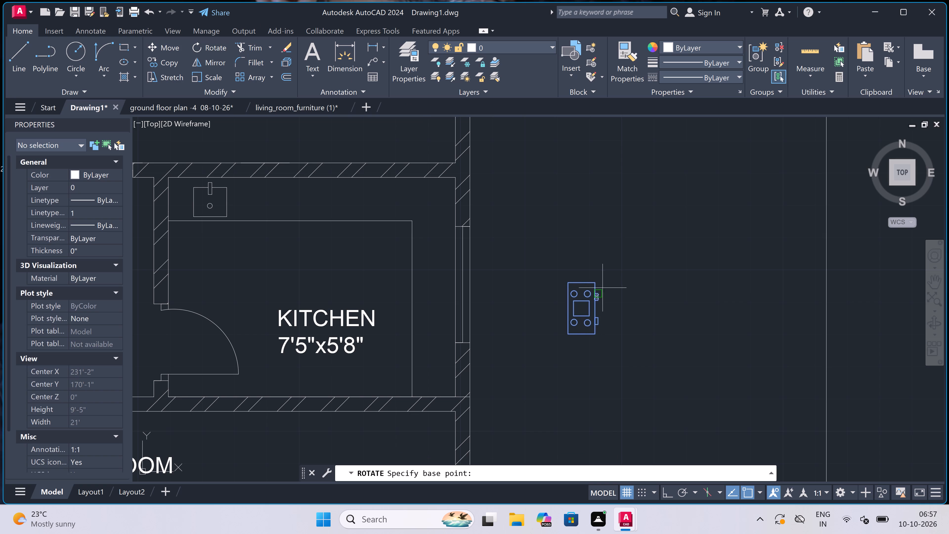
left_click(582, 287)
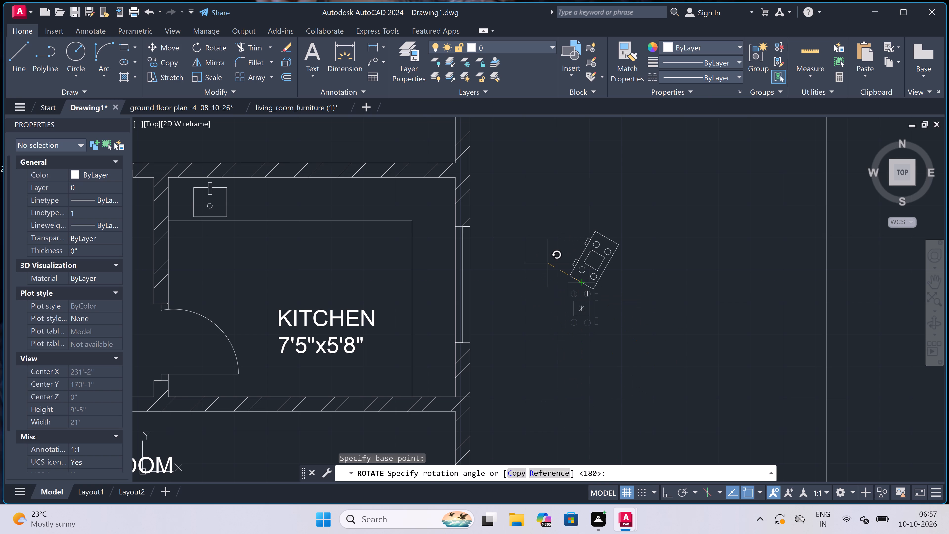
key("F8")
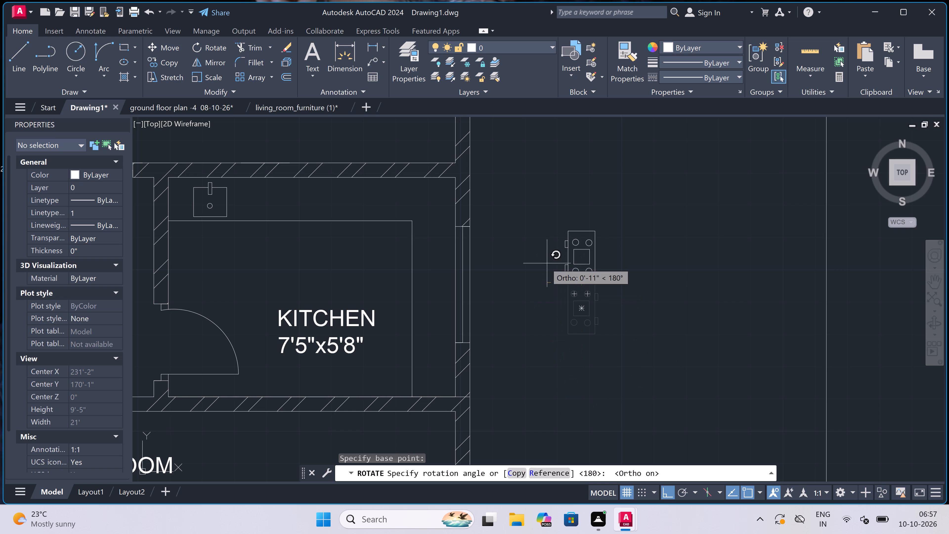
left_click(499, 264)
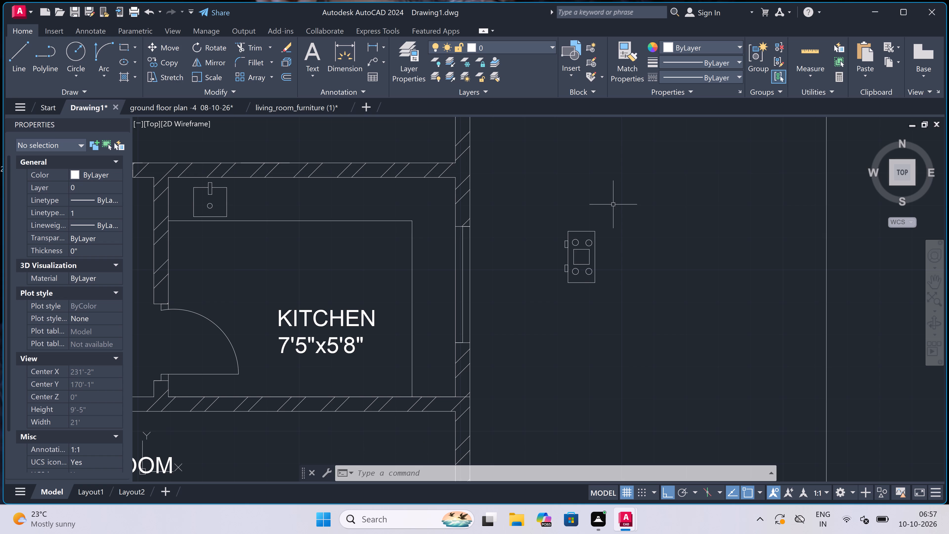
Move the rotated stove west onto the northeast kitchen's east counter, beside the window and just inside the wall.
left_click(613, 205)
double_click(507, 335)
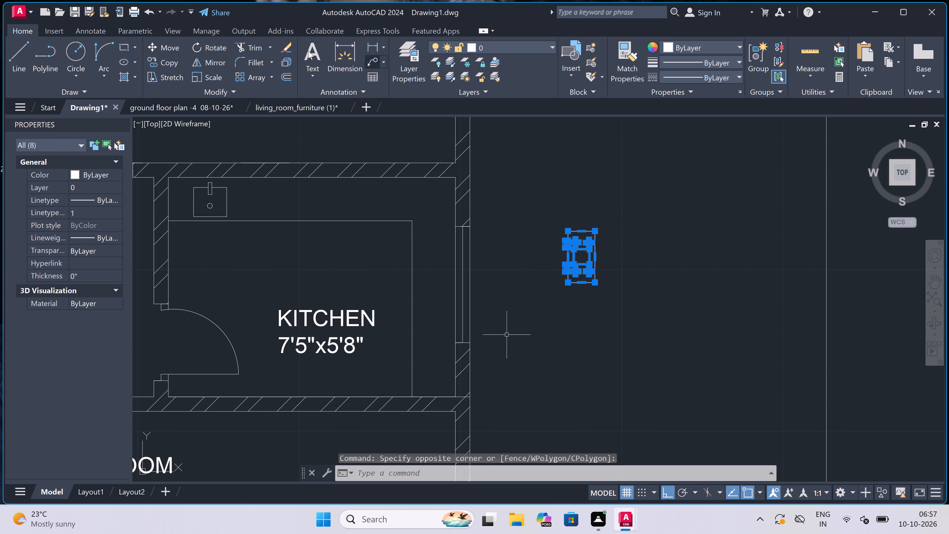
left_click(171, 45)
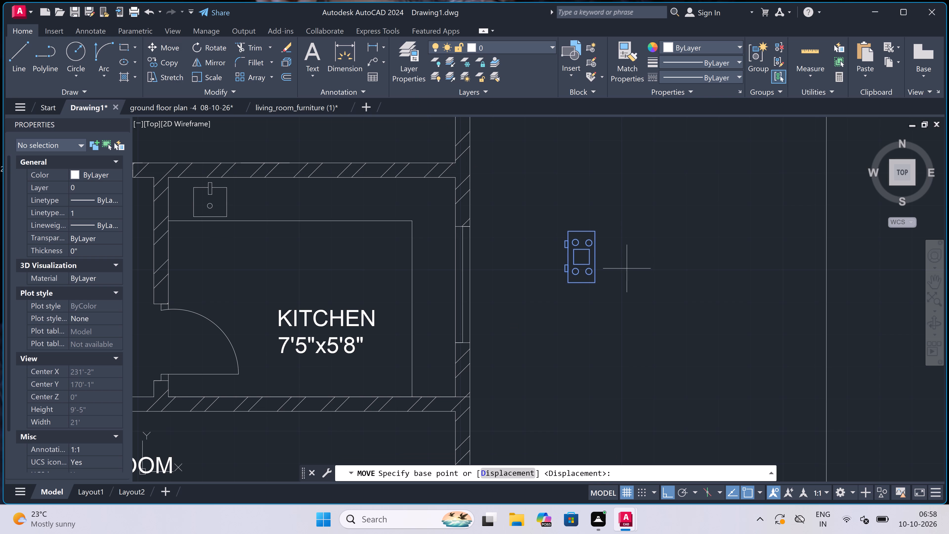
left_click(593, 259)
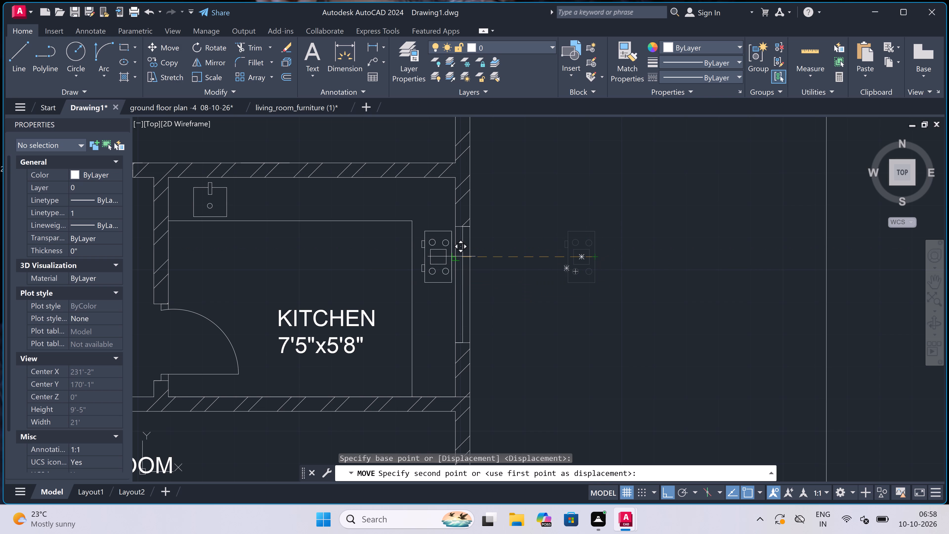
key("F8")
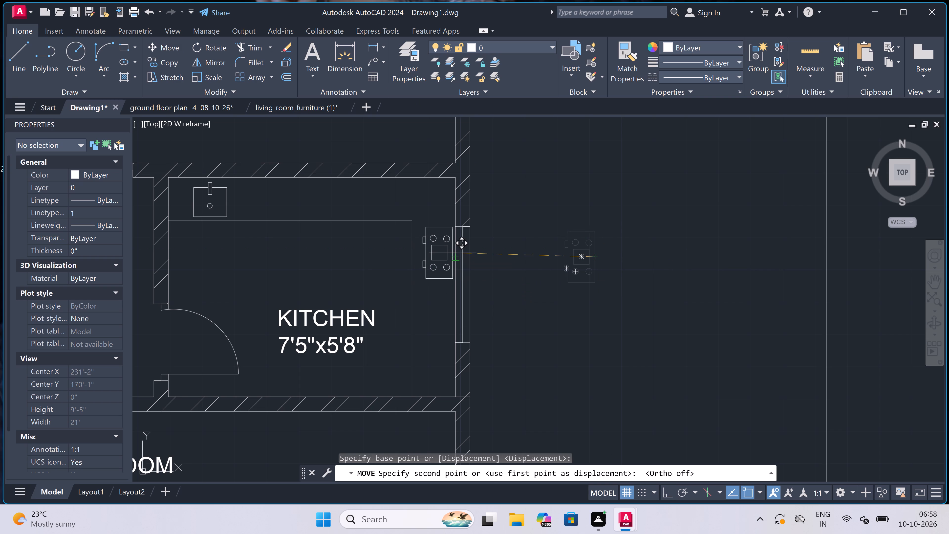
scroll(452, 253, "up", 2)
scroll(453, 349, "up", 1)
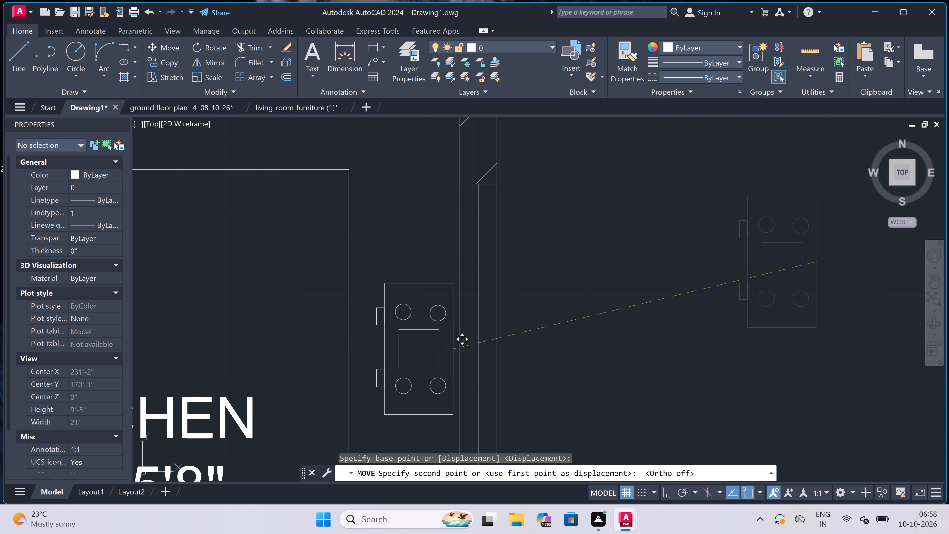
scroll(453, 349, "up", 1)
left_click(450, 341)
scroll(440, 241, "down", 5)
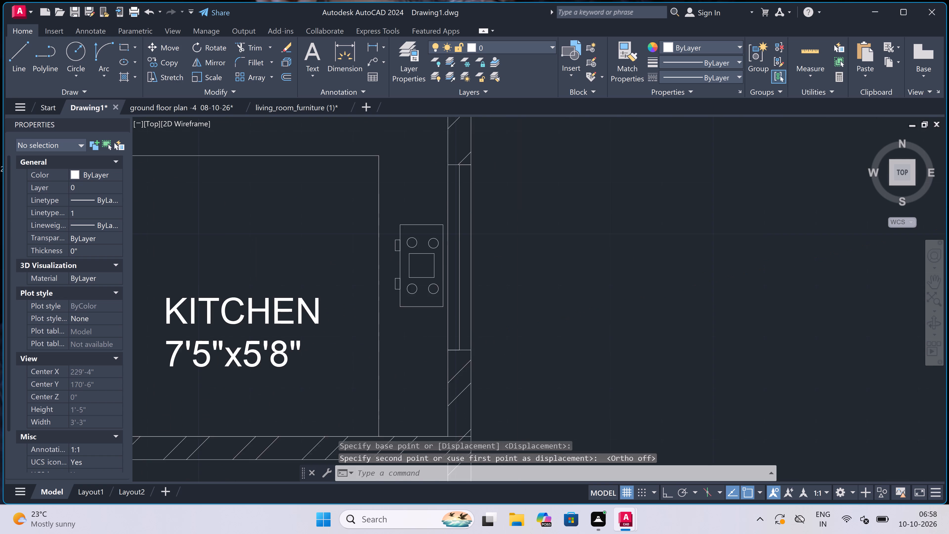
scroll(440, 241, "down", 3)
scroll(436, 247, "up", 2)
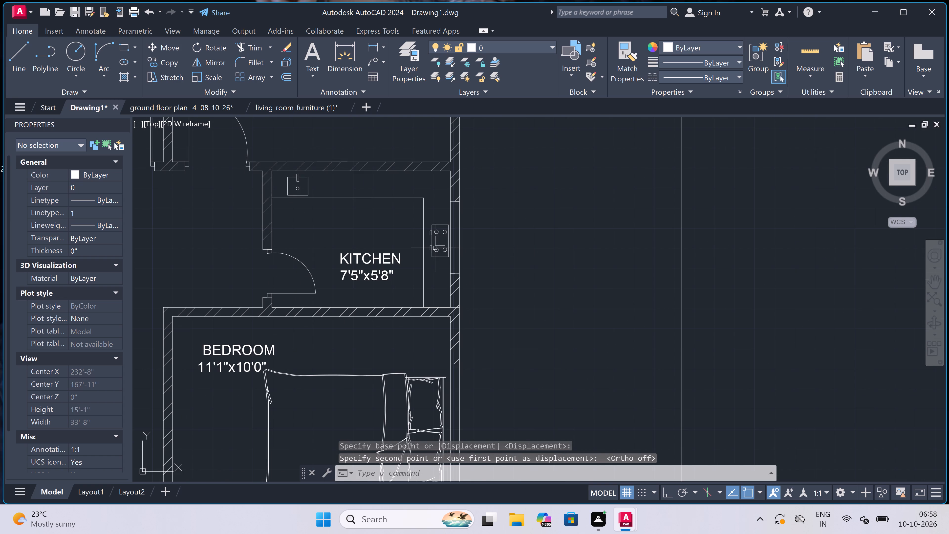
Examine the southeast flat's 7'5"x6'0" kitchen layout and the sink in the northeast kitchen.
scroll(435, 248, "down", 5)
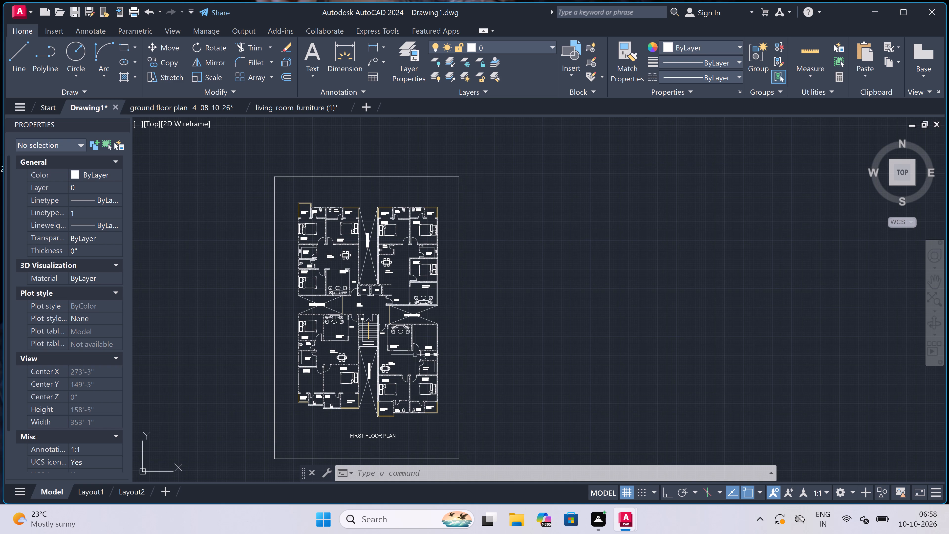
scroll(425, 375, "up", 4)
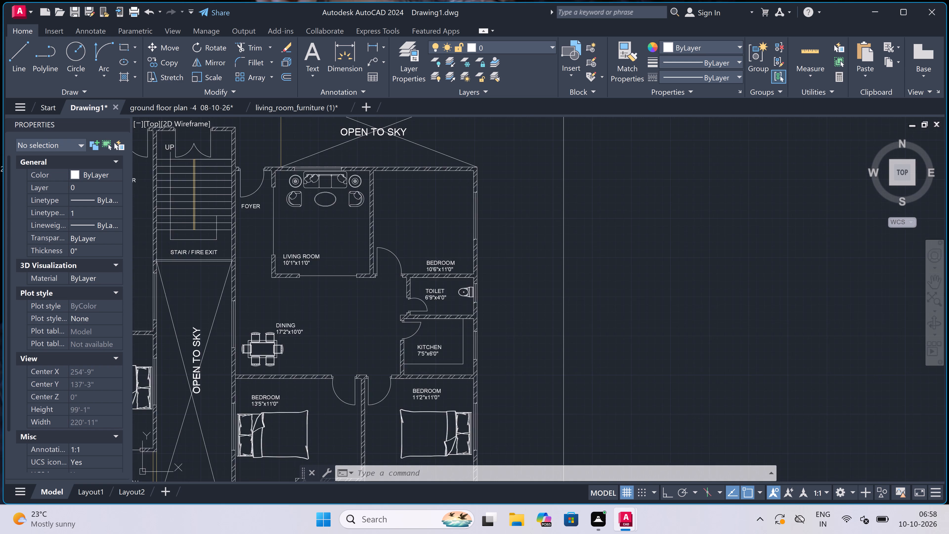
scroll(425, 375, "up", 2)
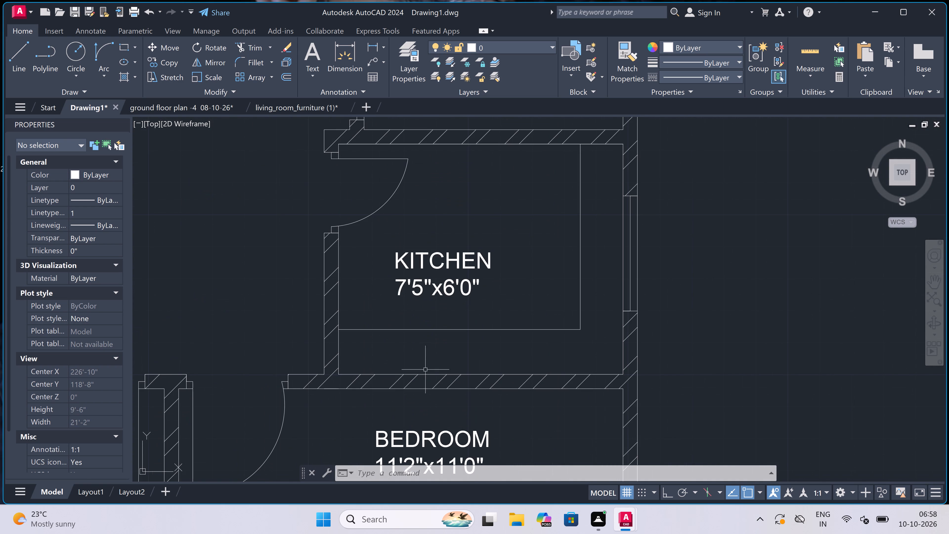
scroll(402, 335, "down", 2)
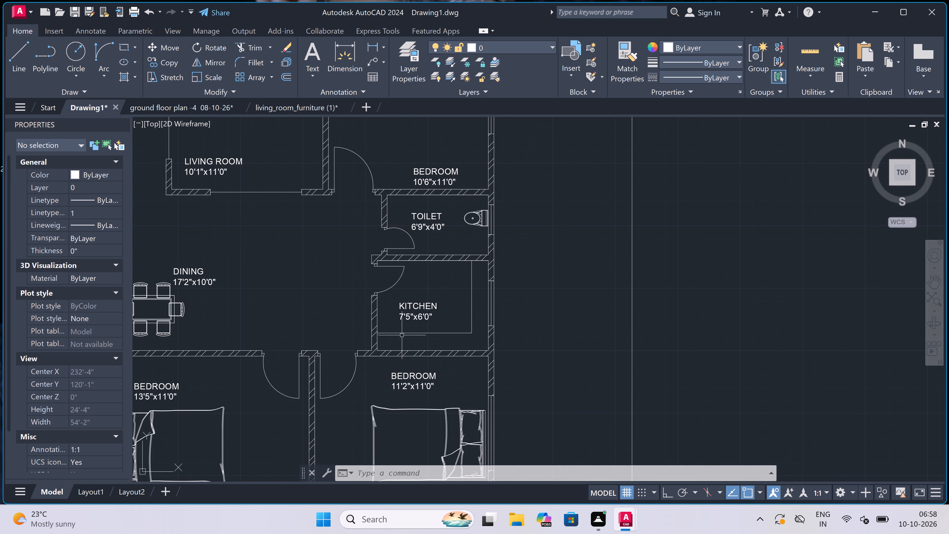
scroll(402, 335, "down", 2)
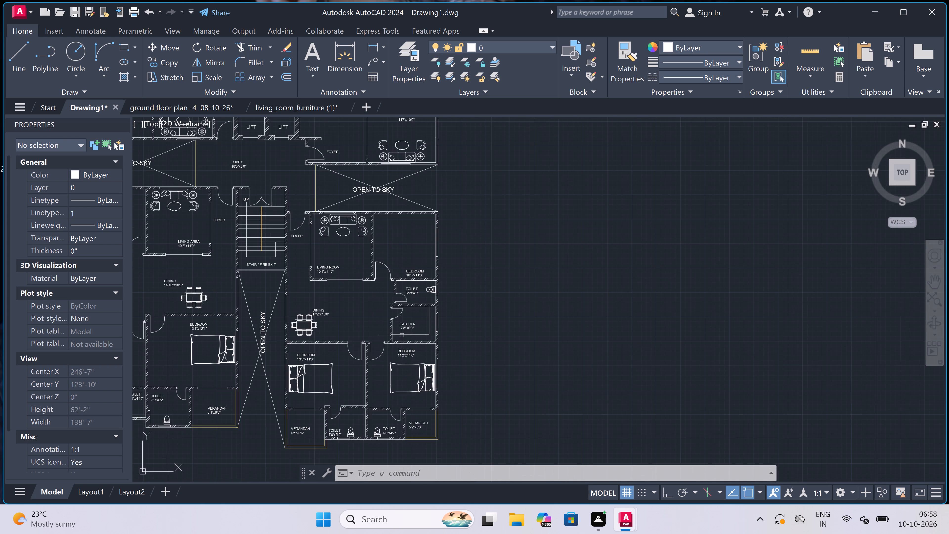
scroll(402, 335, "down", 2)
scroll(401, 208, "up", 9)
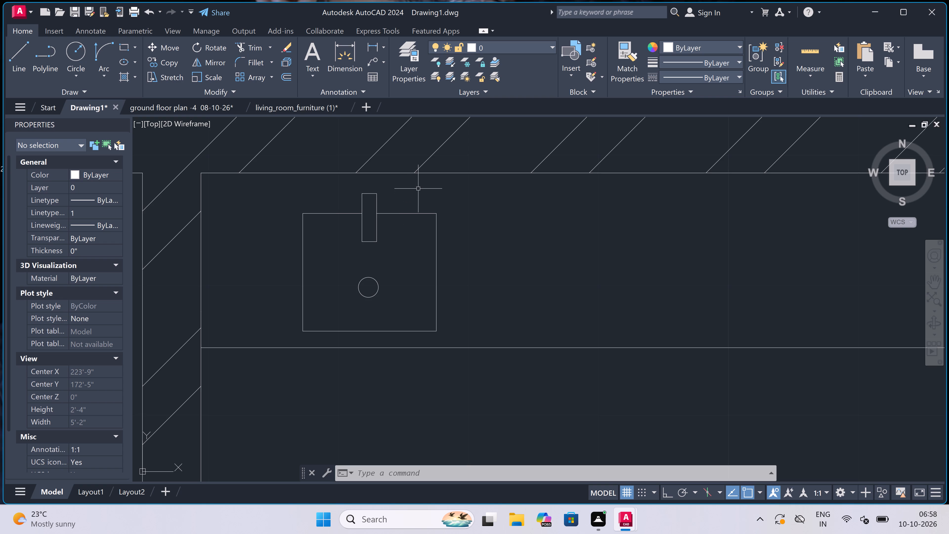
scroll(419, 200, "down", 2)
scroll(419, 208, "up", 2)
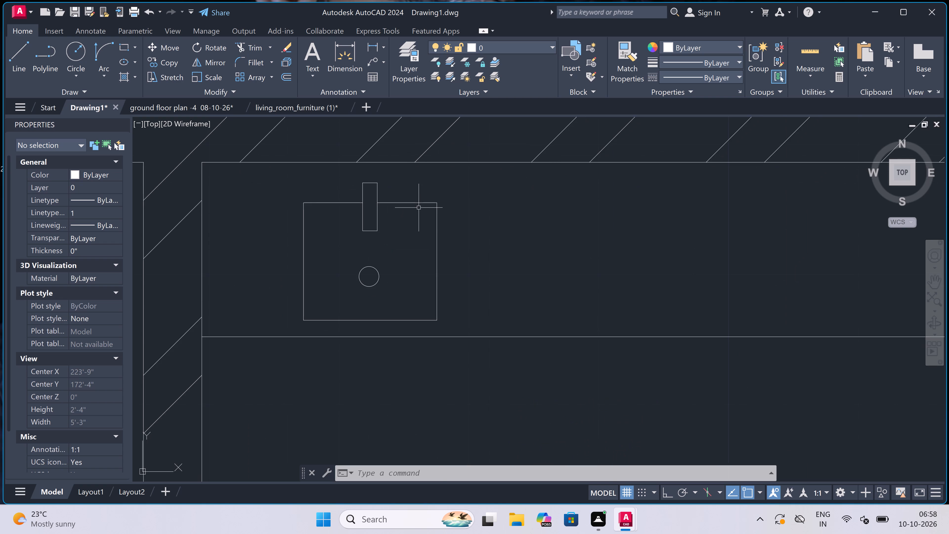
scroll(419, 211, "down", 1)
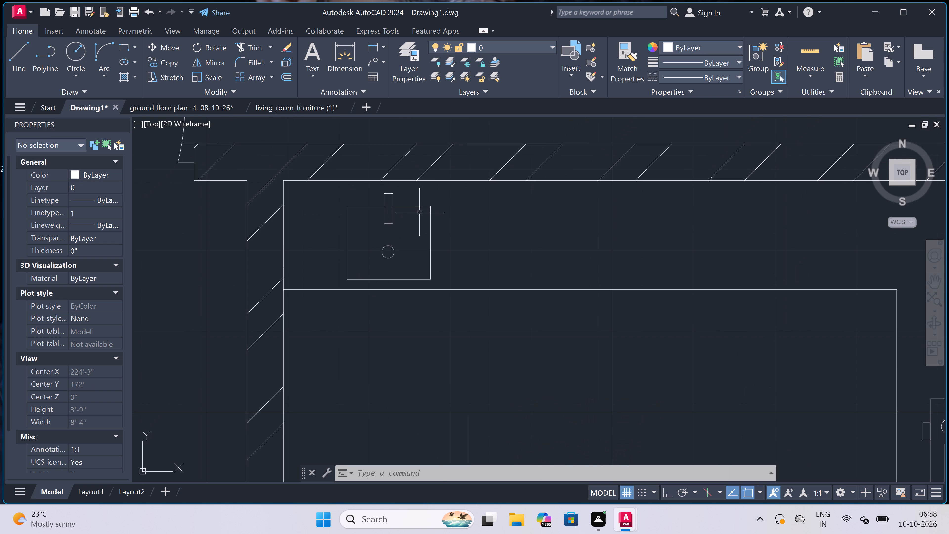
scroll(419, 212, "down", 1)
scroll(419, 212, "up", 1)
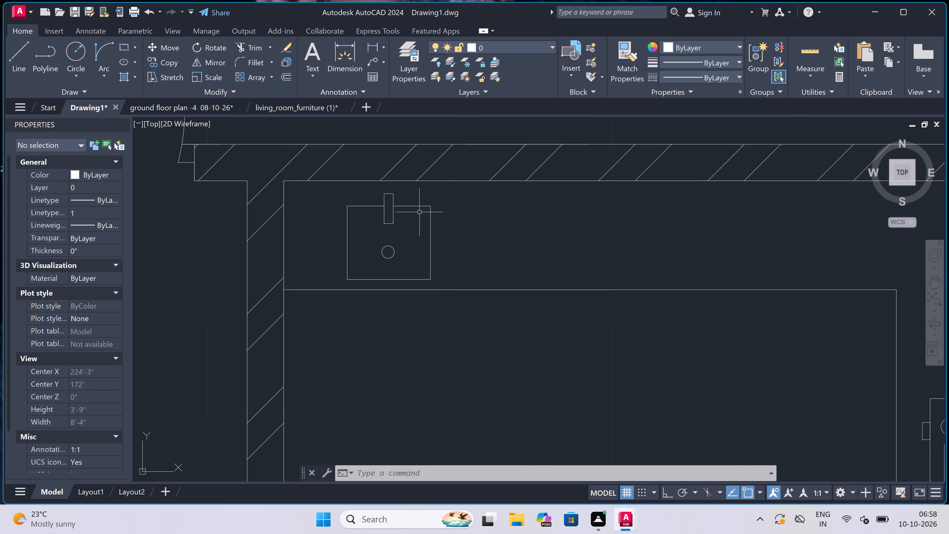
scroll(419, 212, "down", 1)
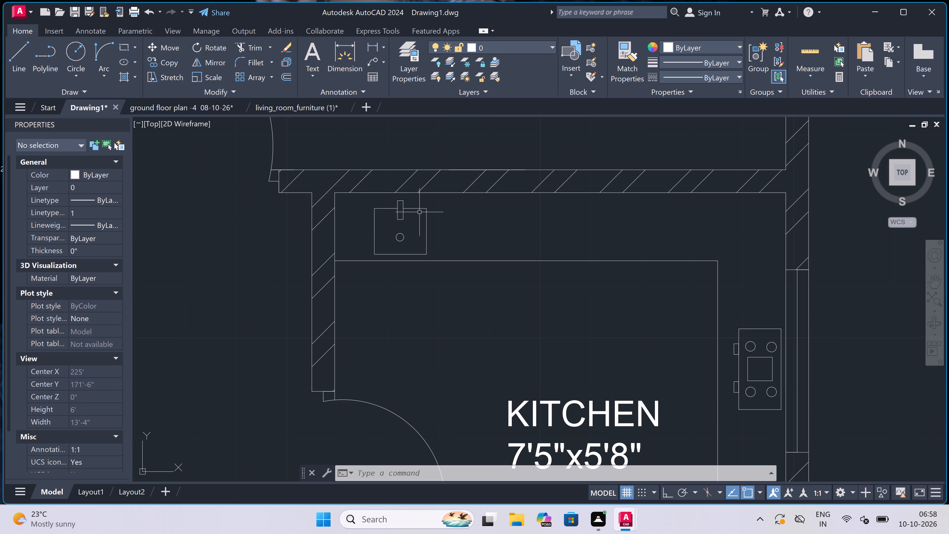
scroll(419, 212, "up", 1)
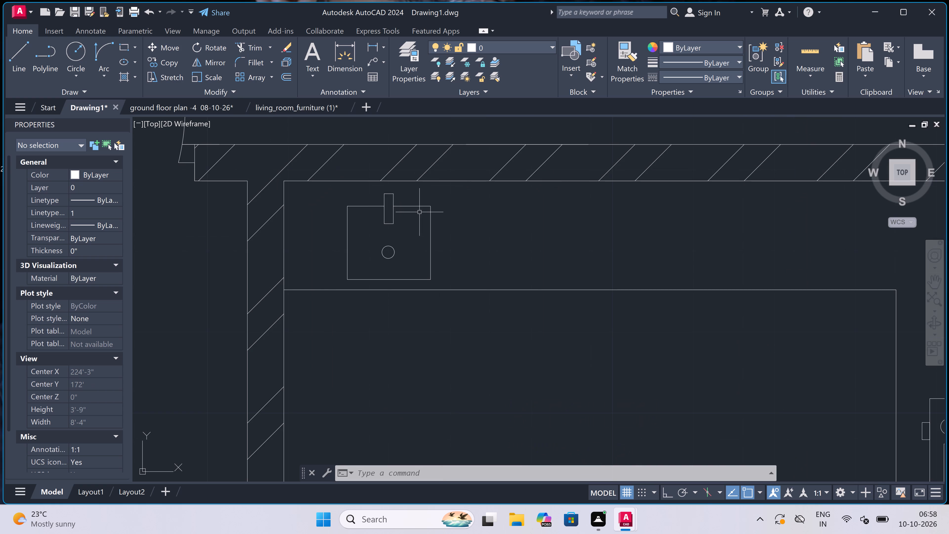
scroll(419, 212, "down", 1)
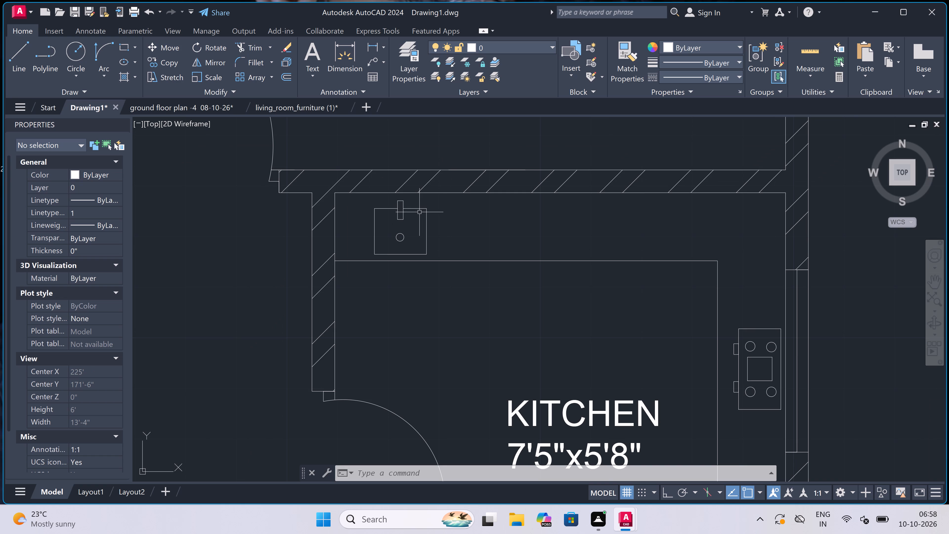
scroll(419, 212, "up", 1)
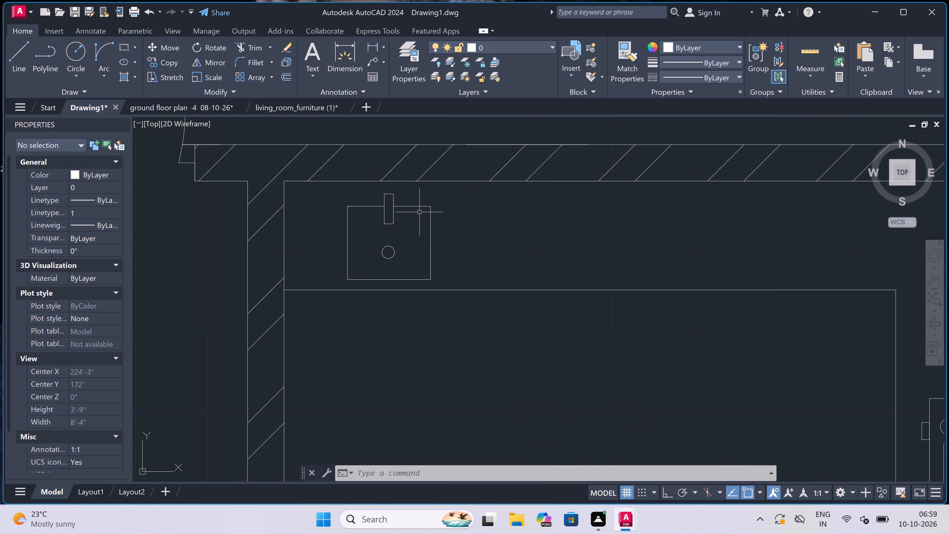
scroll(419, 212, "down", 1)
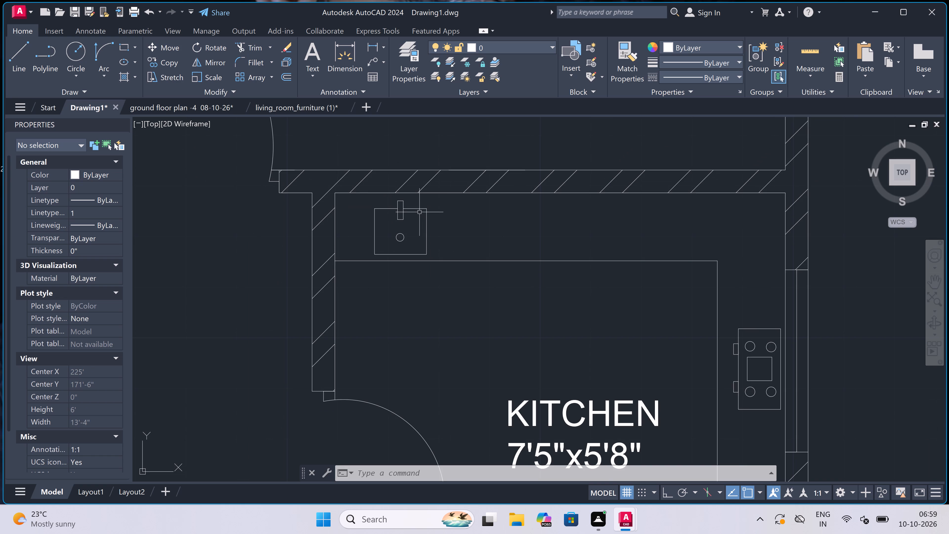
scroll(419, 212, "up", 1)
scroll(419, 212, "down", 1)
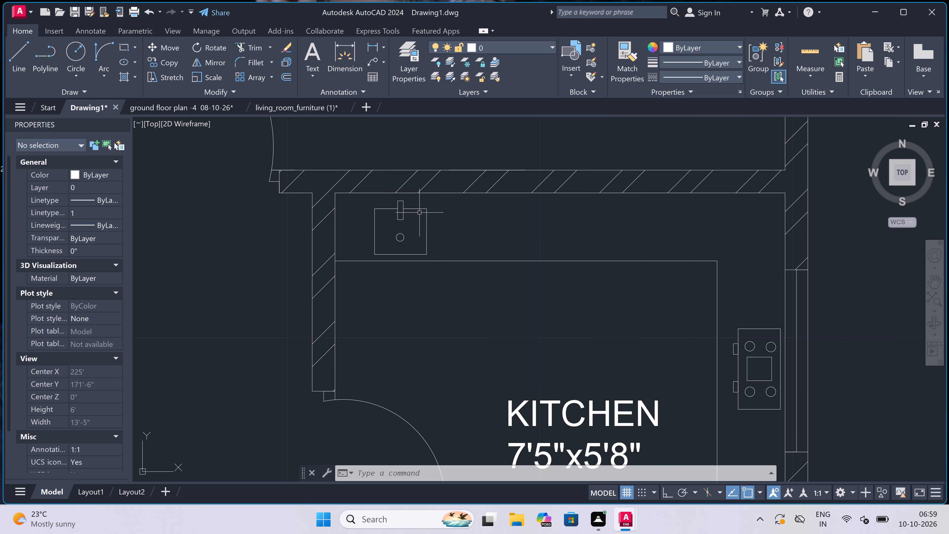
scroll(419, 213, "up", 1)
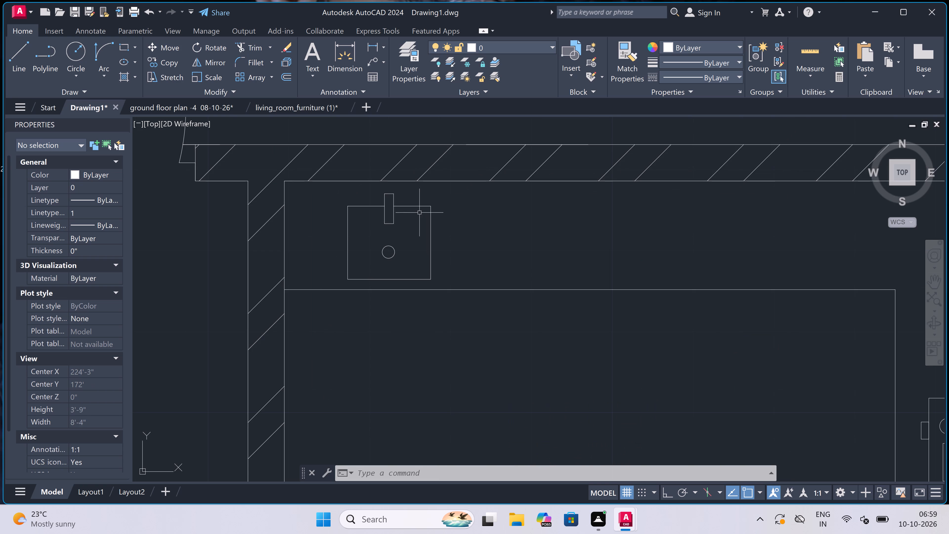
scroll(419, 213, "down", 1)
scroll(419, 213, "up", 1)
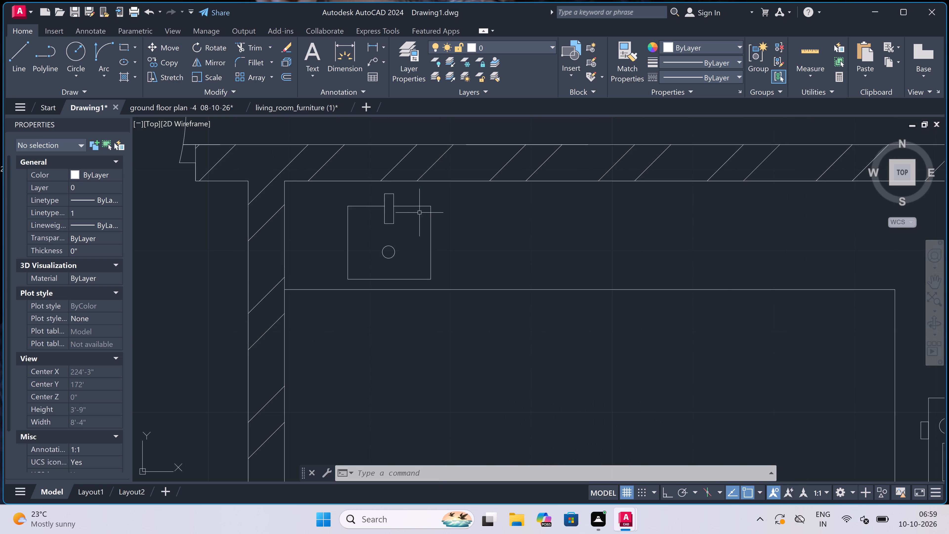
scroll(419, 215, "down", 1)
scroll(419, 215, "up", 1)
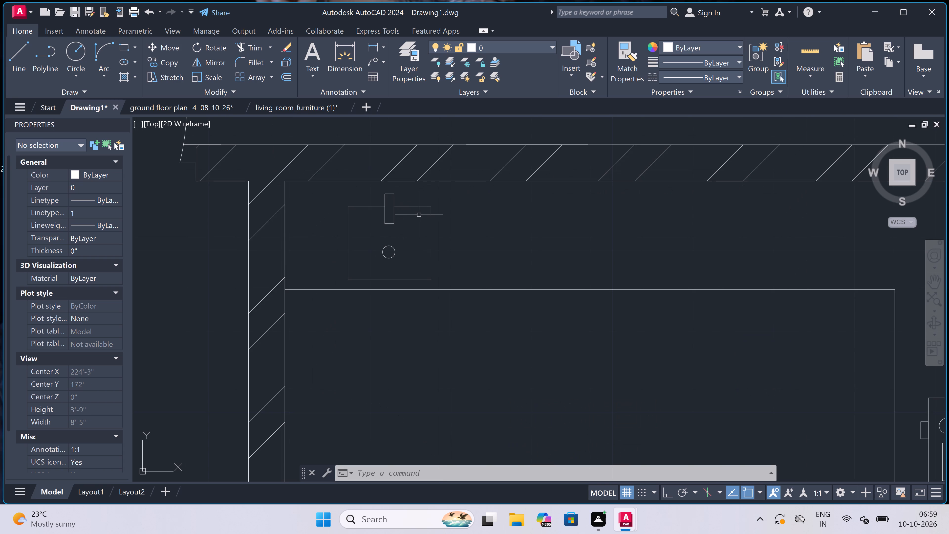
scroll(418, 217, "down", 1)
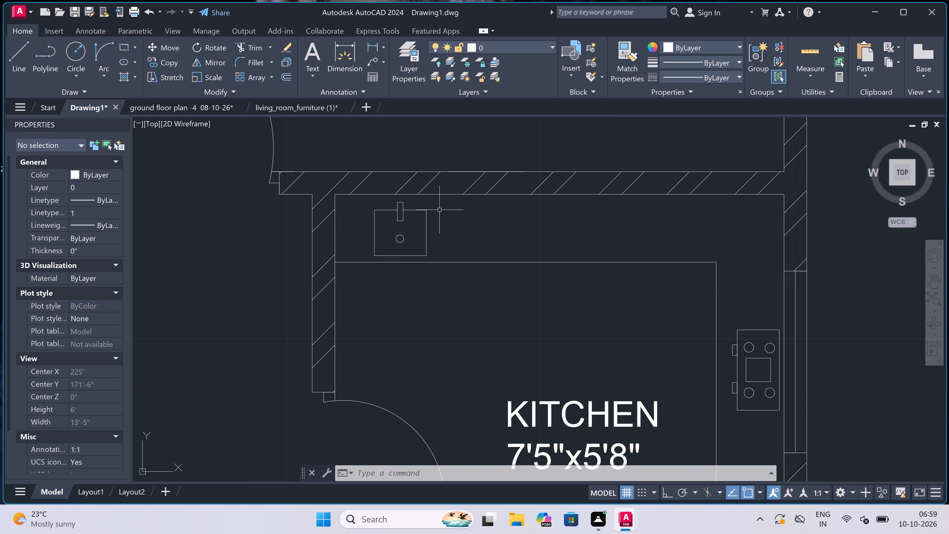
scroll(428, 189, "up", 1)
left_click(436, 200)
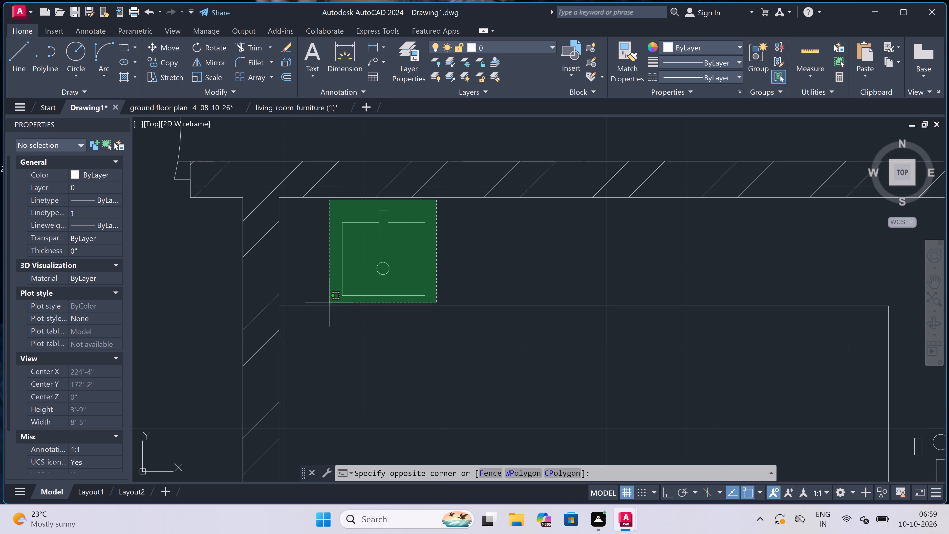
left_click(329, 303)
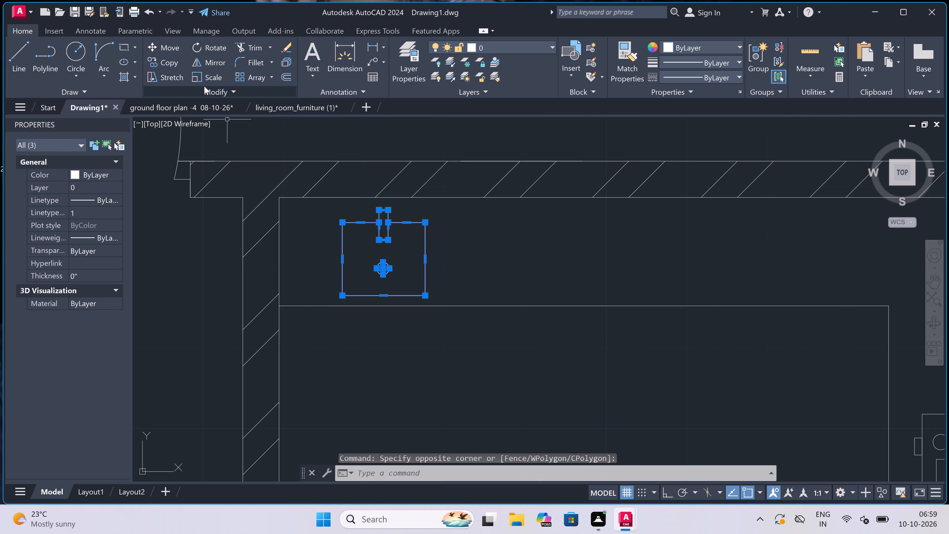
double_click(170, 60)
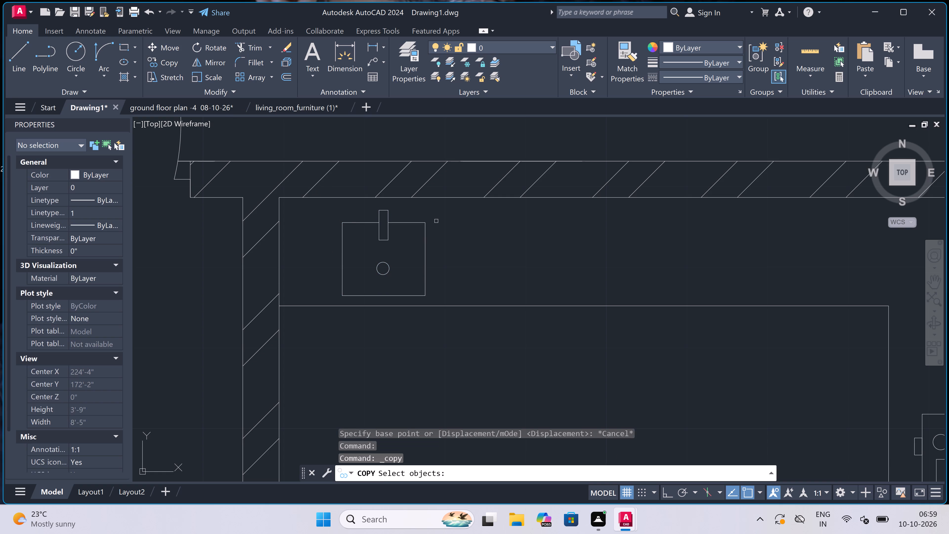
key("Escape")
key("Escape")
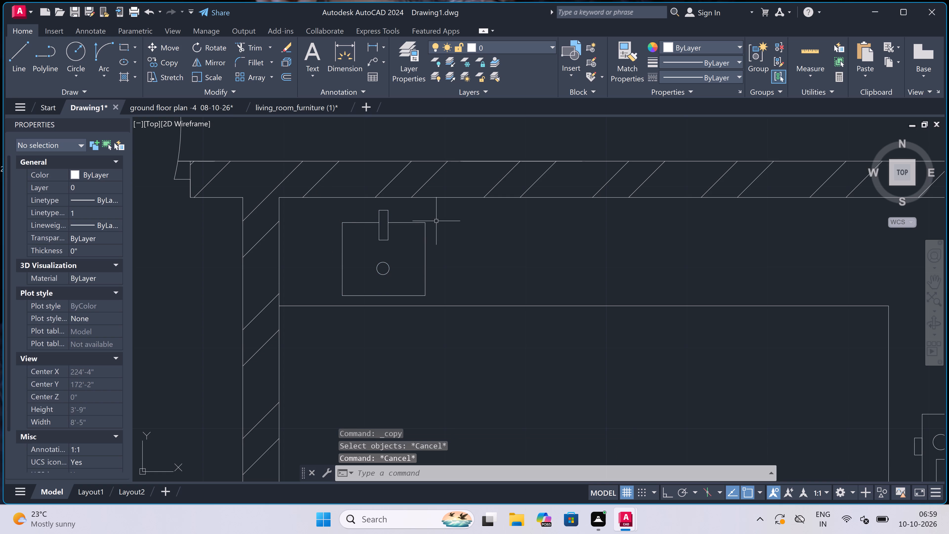
Copy the northeast kitchen's sink with its tap and drain to the open area just west of the southeast flat's 7'5"x6'0" kitchen.
scroll(428, 246, "up", 1)
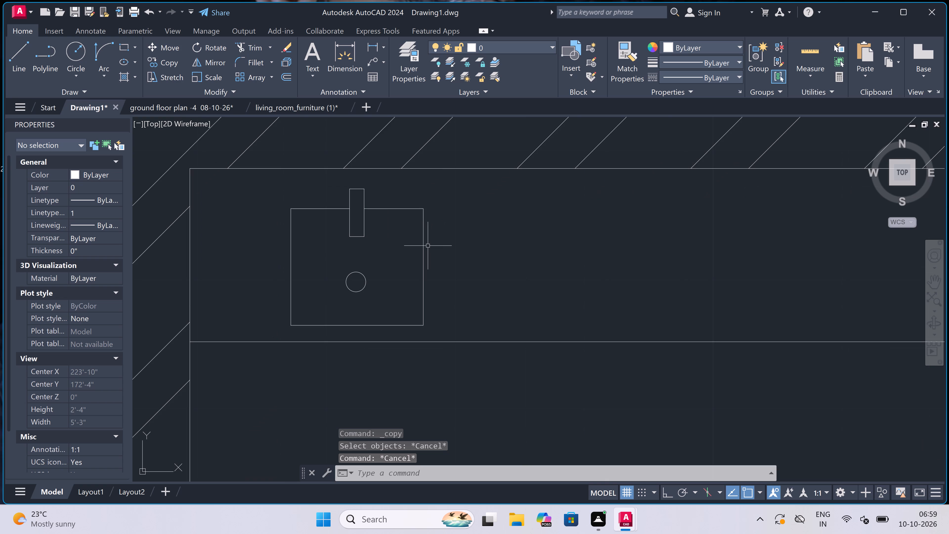
scroll(429, 243, "up", 1)
scroll(461, 193, "down", 1)
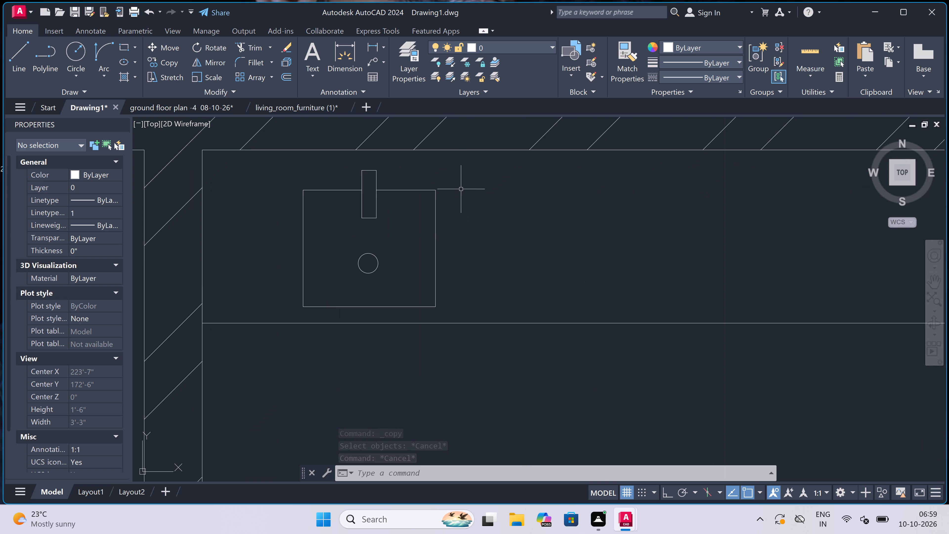
left_click(462, 167)
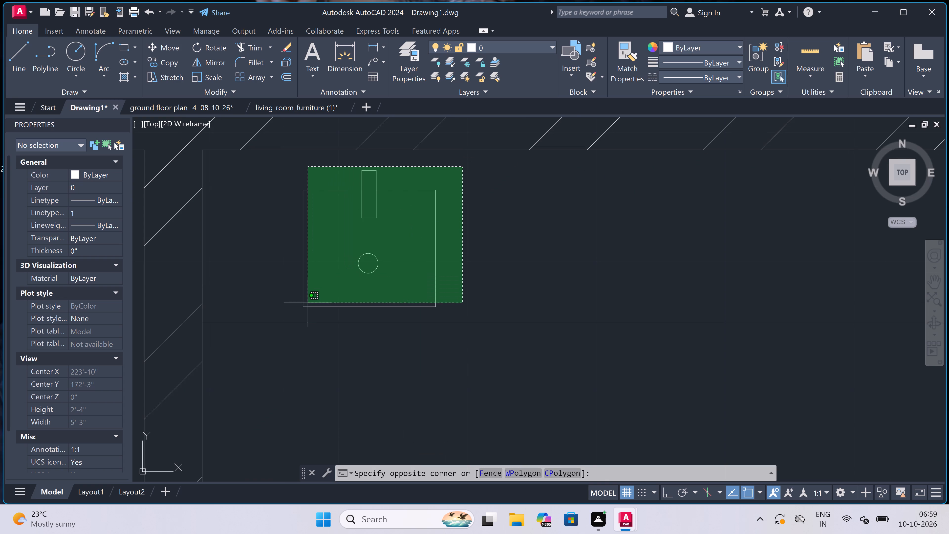
left_click(292, 311)
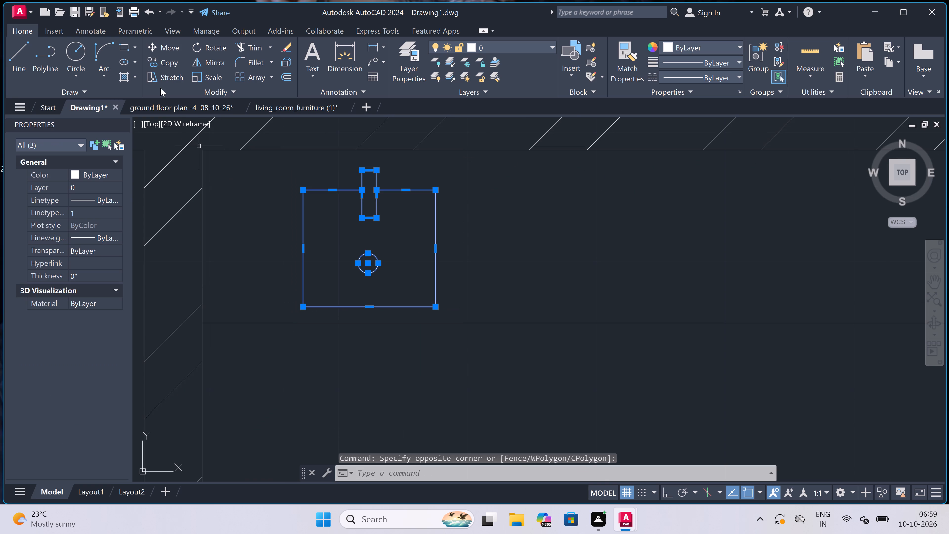
left_click(165, 62)
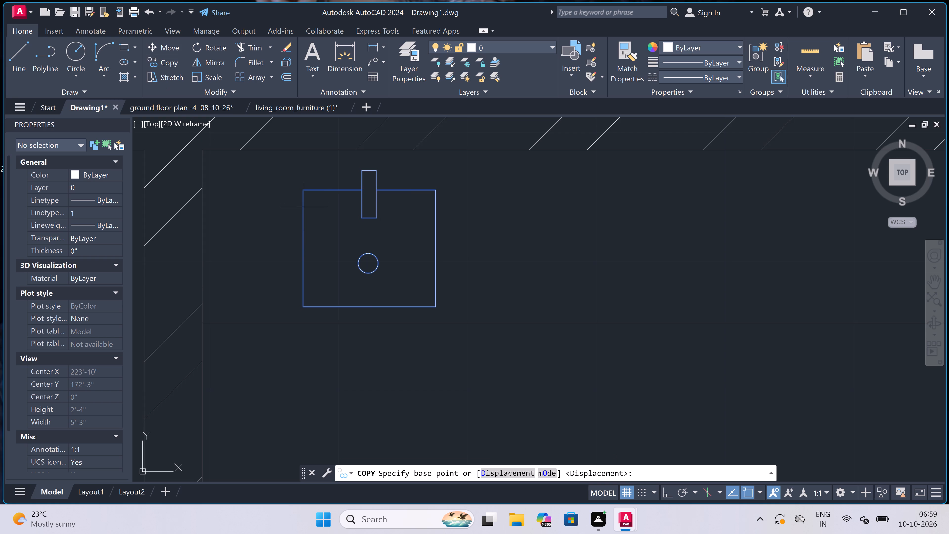
left_click(341, 223)
scroll(326, 229, "down", 3)
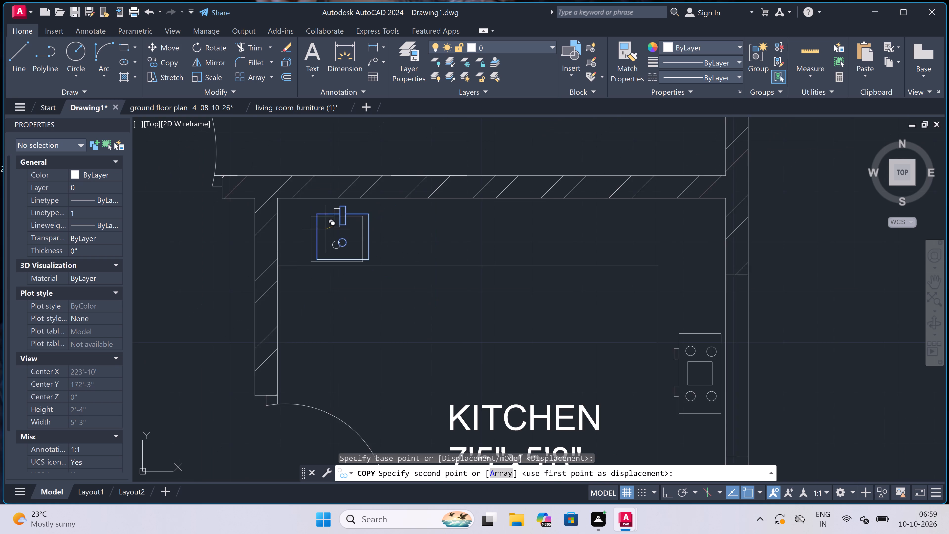
scroll(398, 203, "down", 4)
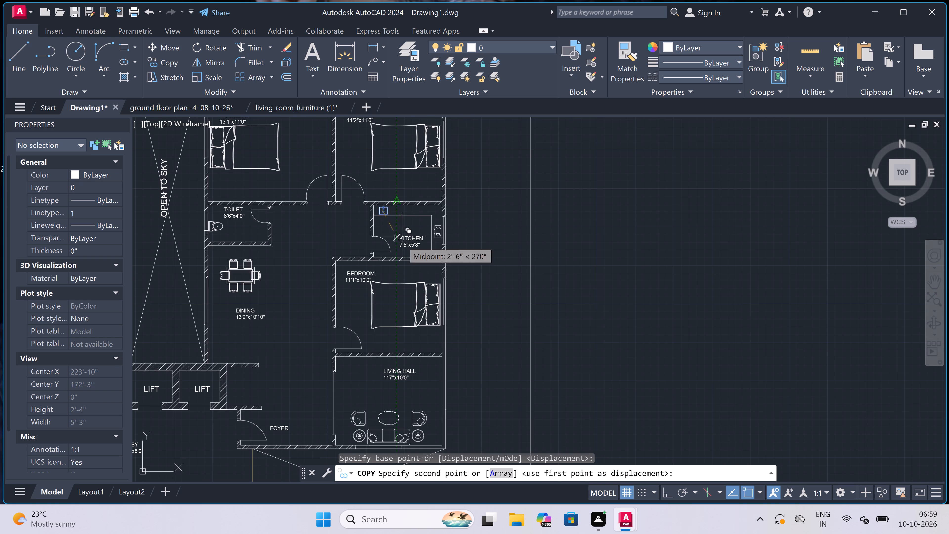
scroll(398, 276, "down", 2)
scroll(396, 355, "down", 3)
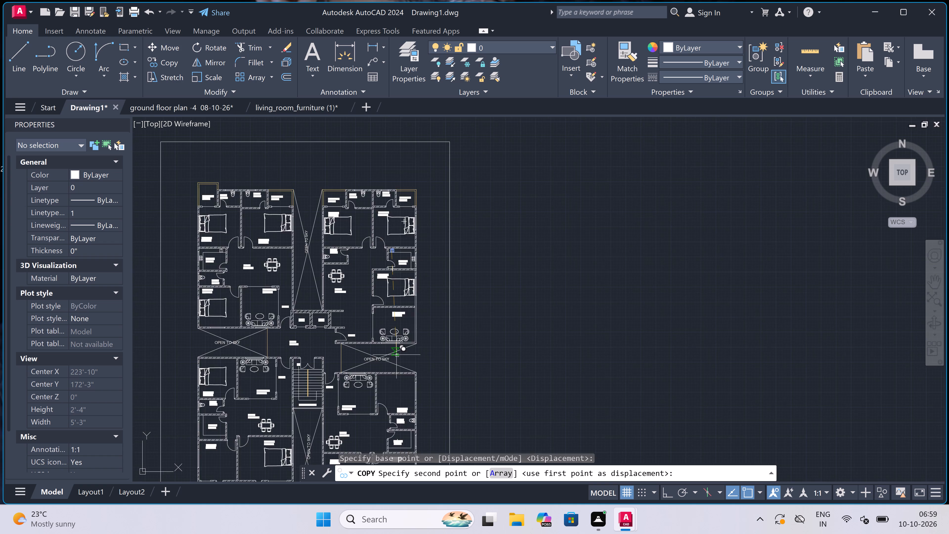
scroll(401, 390, "up", 5)
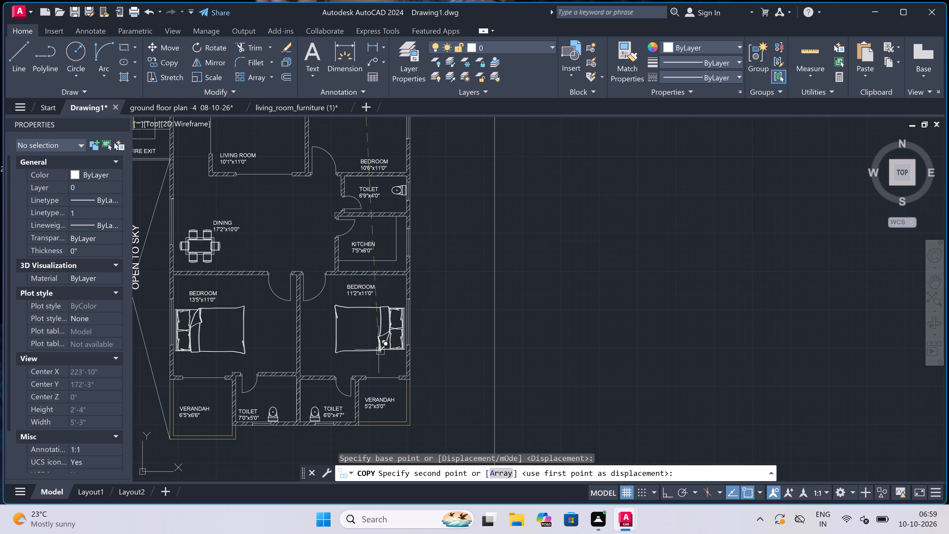
scroll(362, 319, "down", 1)
scroll(334, 277, "up", 4)
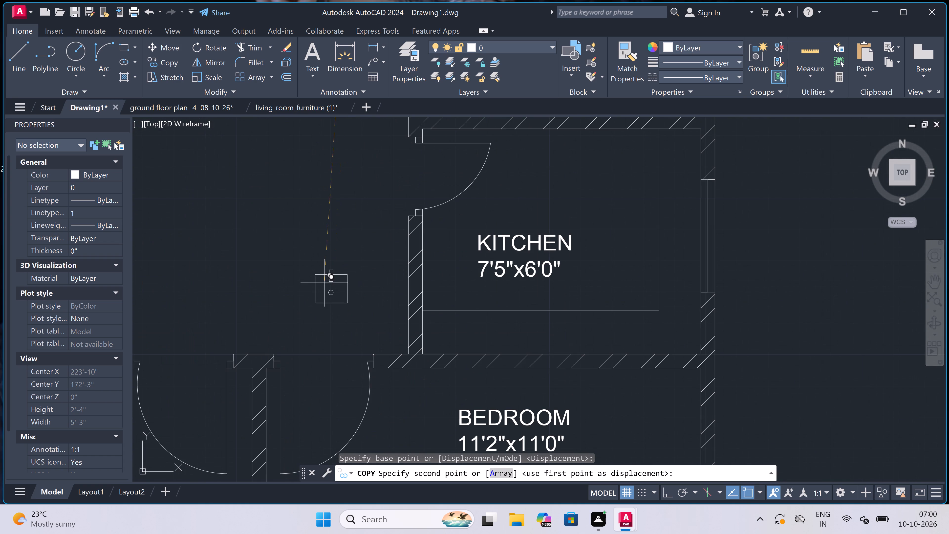
scroll(421, 319, "up", 2)
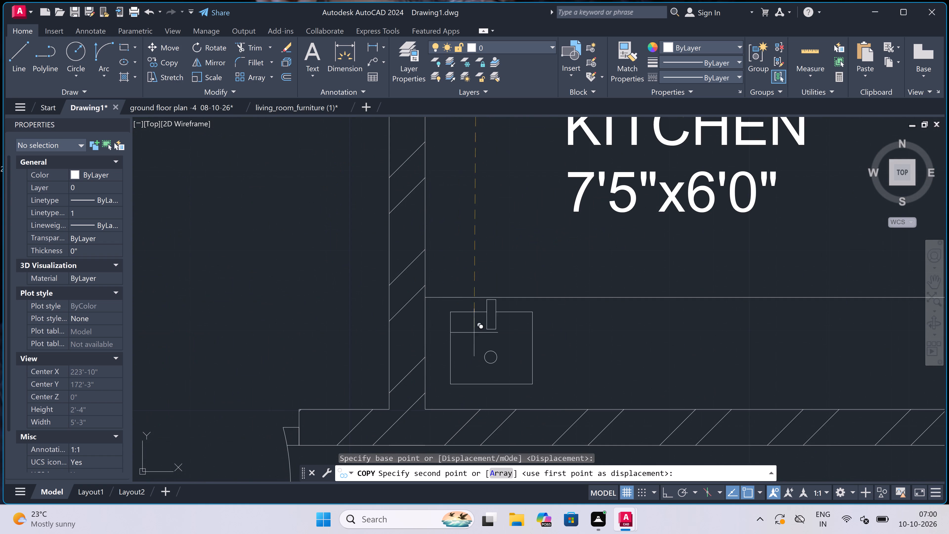
scroll(501, 339, "down", 1)
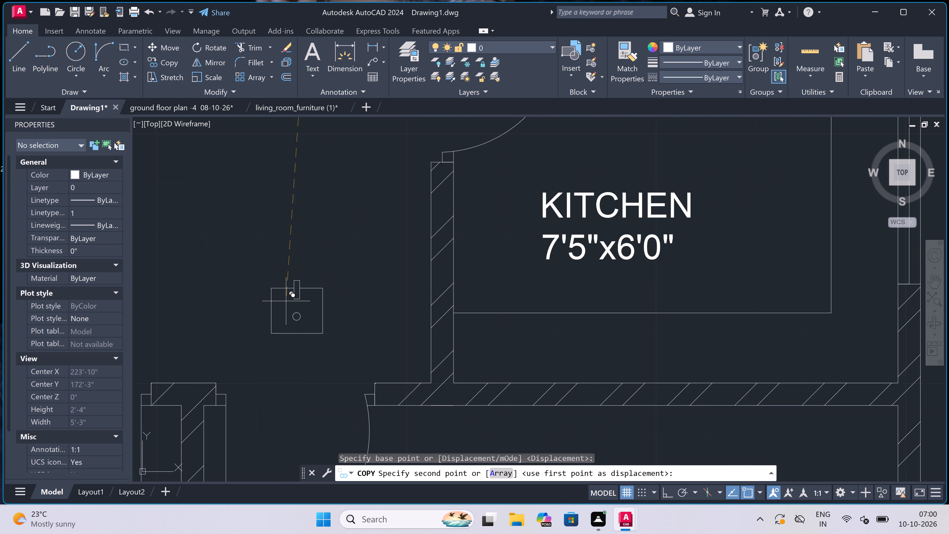
left_click(286, 294)
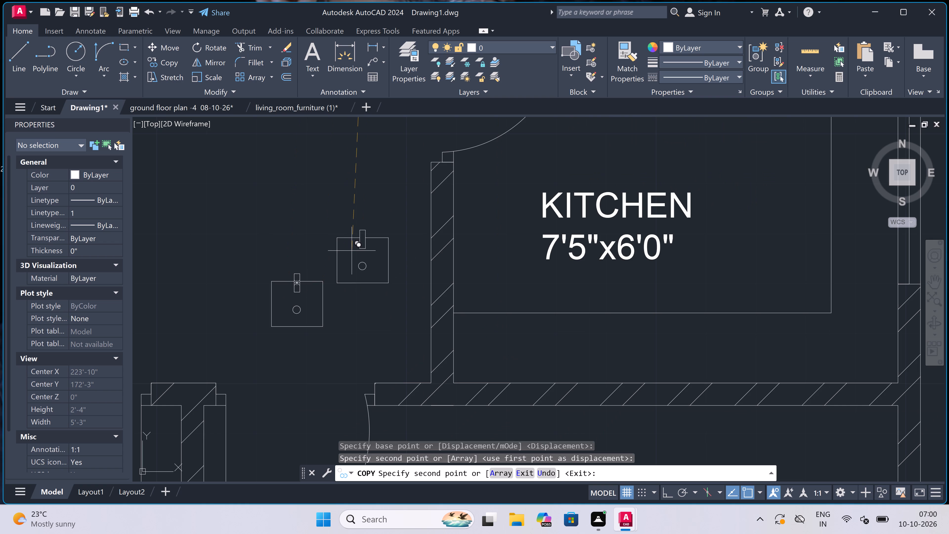
key("Escape")
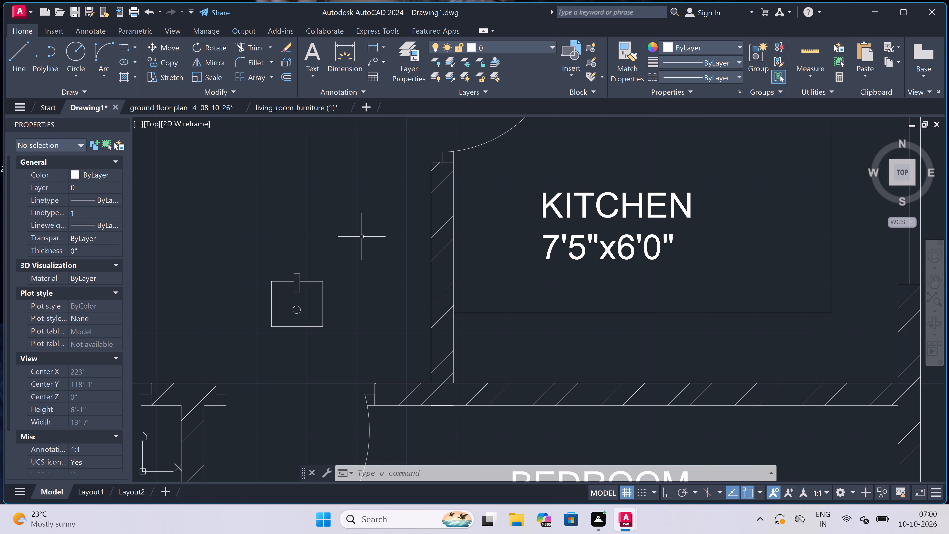
Mirror the copied sink northward about a horizontal line through its tap's top edge, with ortho on and the source objects kept.
left_click_drag(362, 237, 360, 243)
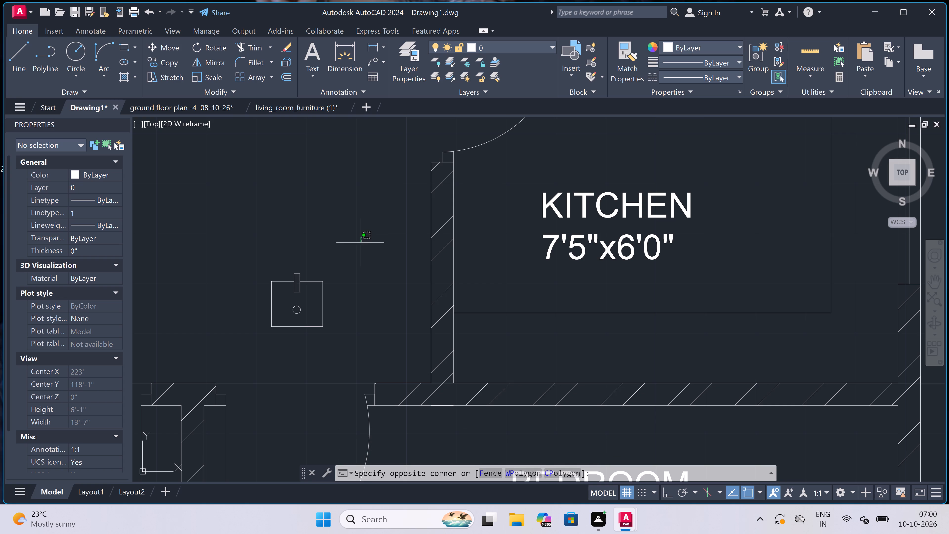
left_click(260, 336)
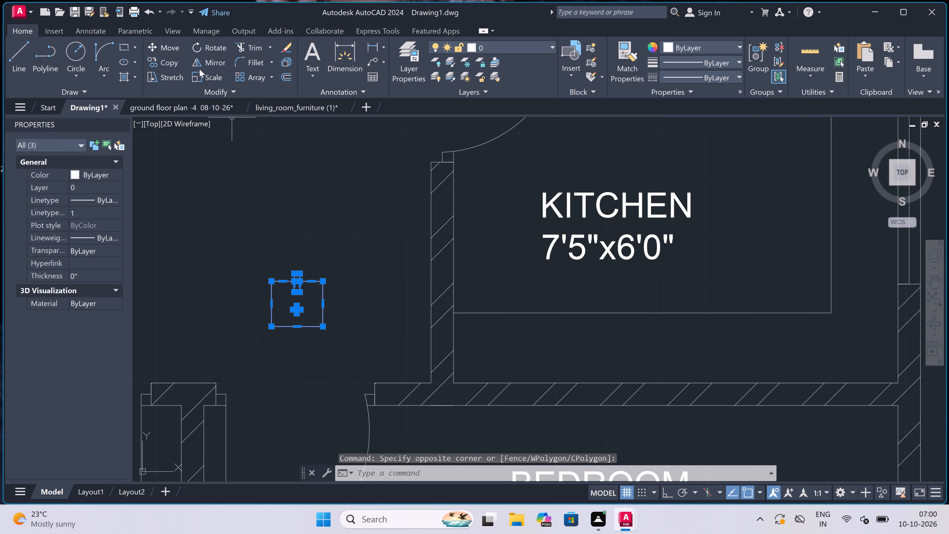
left_click(209, 59)
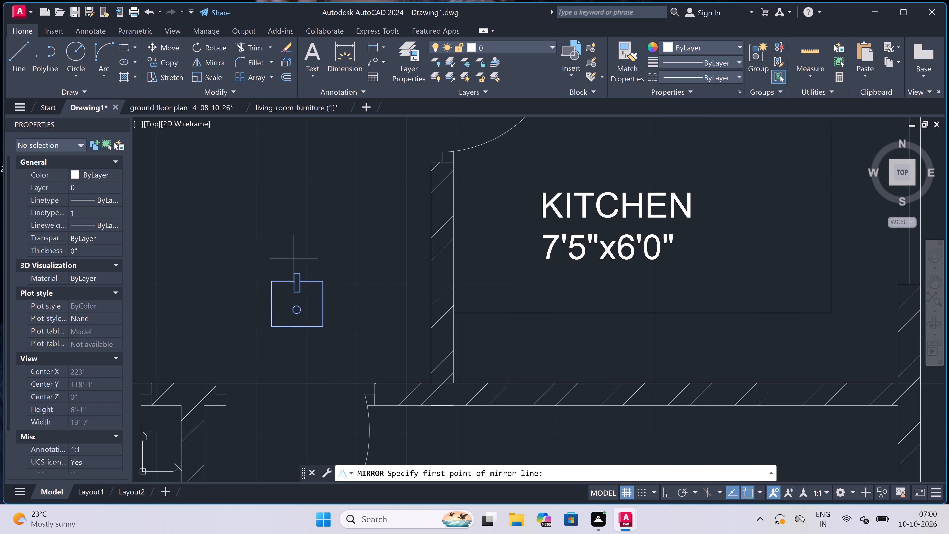
left_click(299, 272)
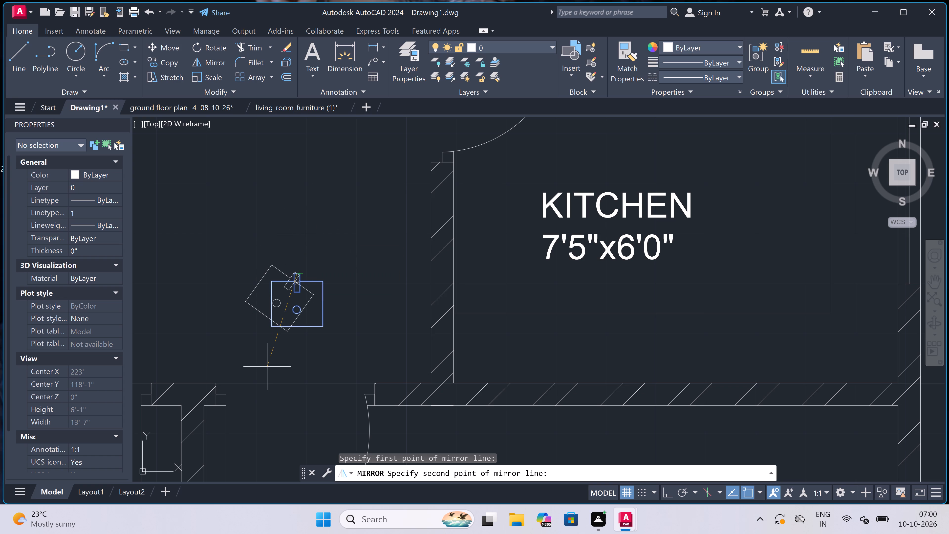
key("F8")
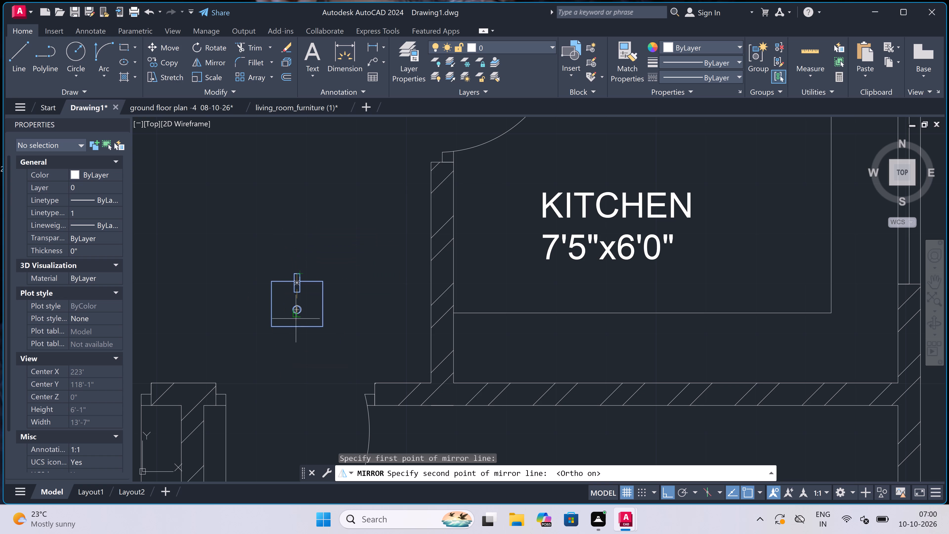
left_click(246, 235)
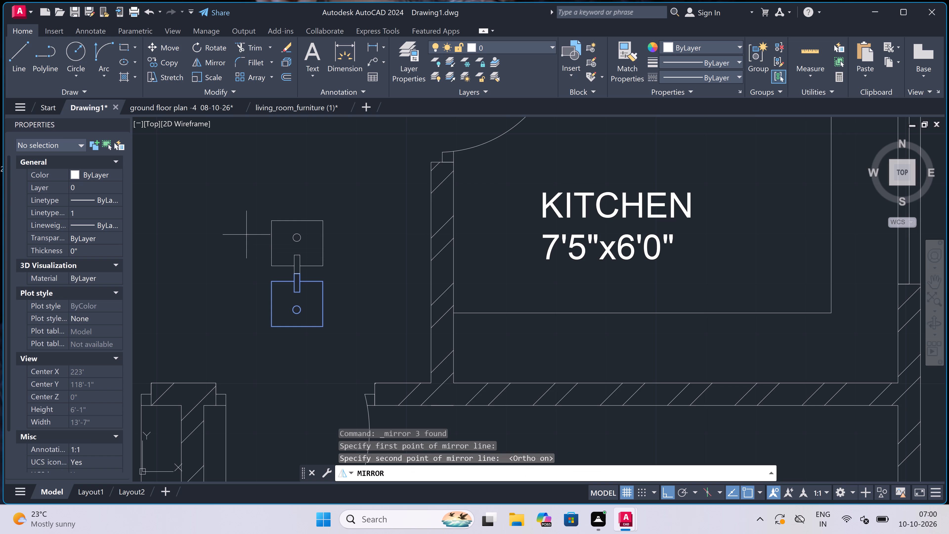
key("space")
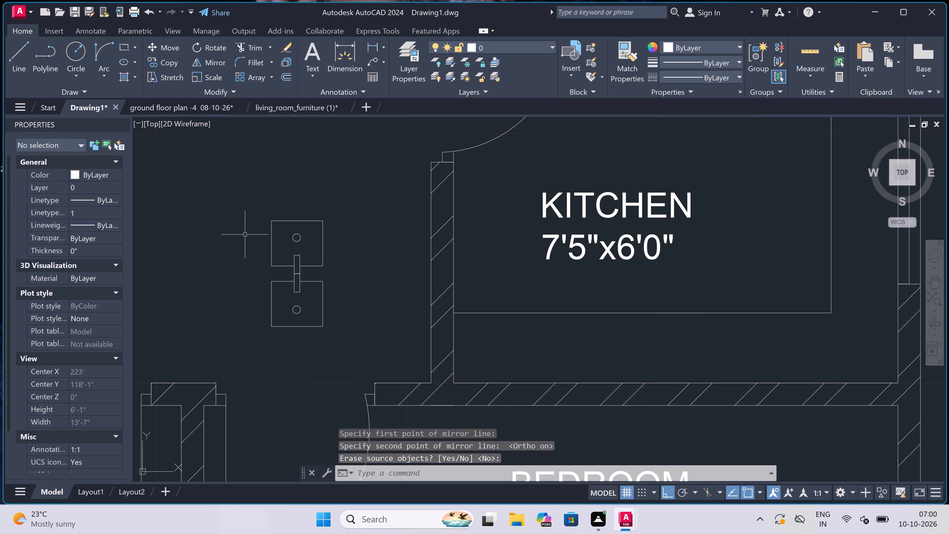
Delete the unmirrored lower sink west of the southeast kitchen, including its tap and drain circle.
scroll(326, 272, "up", 1)
left_click(341, 278)
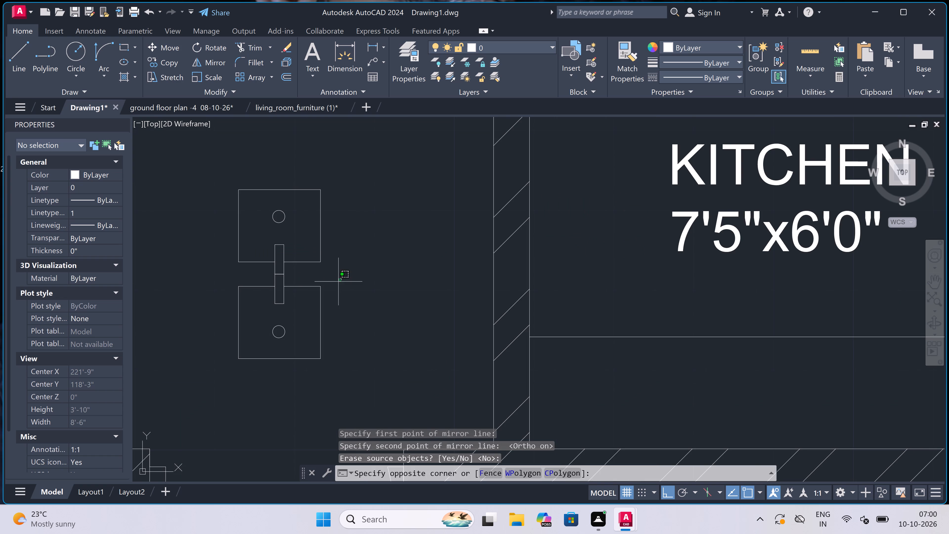
left_click(223, 366)
key("Delete")
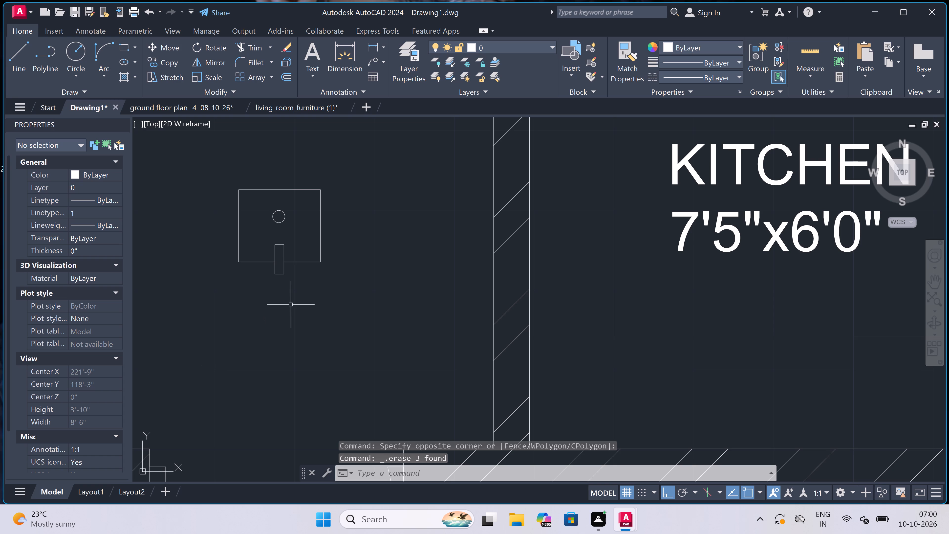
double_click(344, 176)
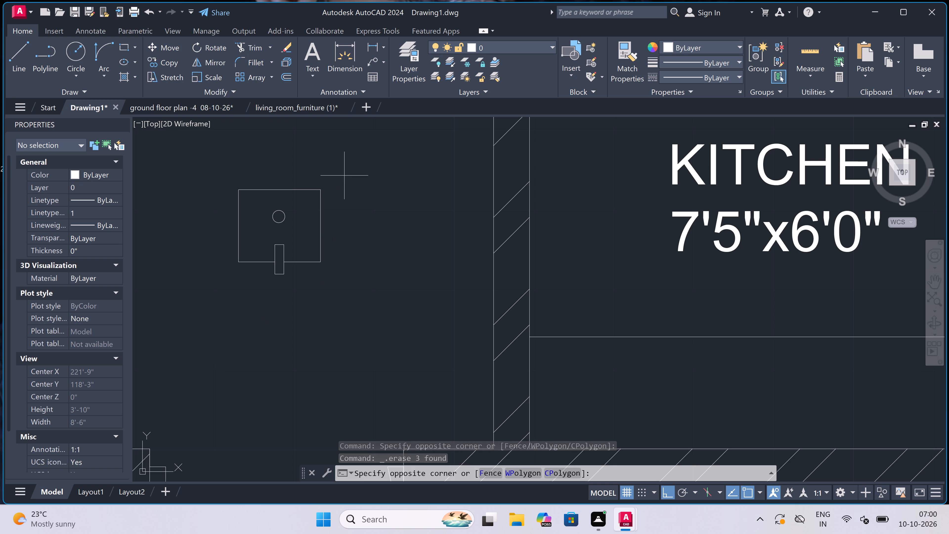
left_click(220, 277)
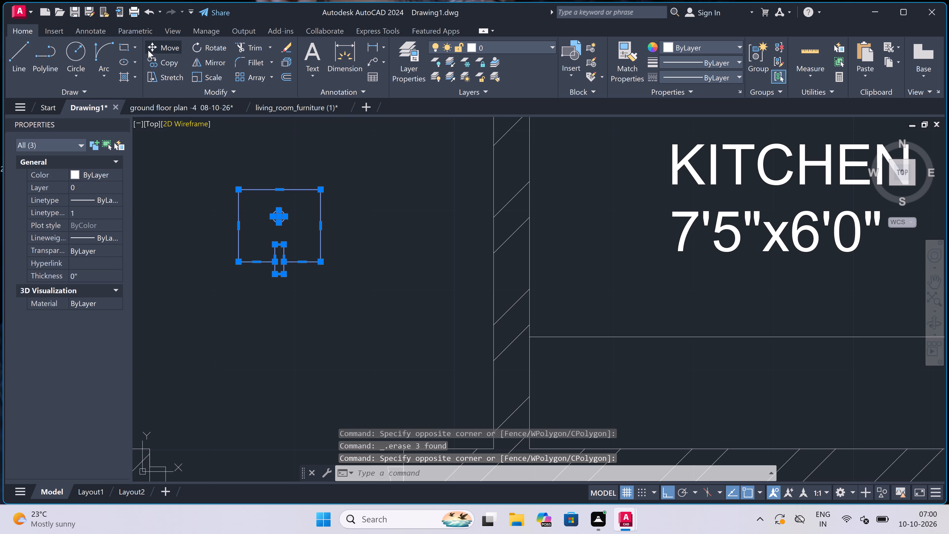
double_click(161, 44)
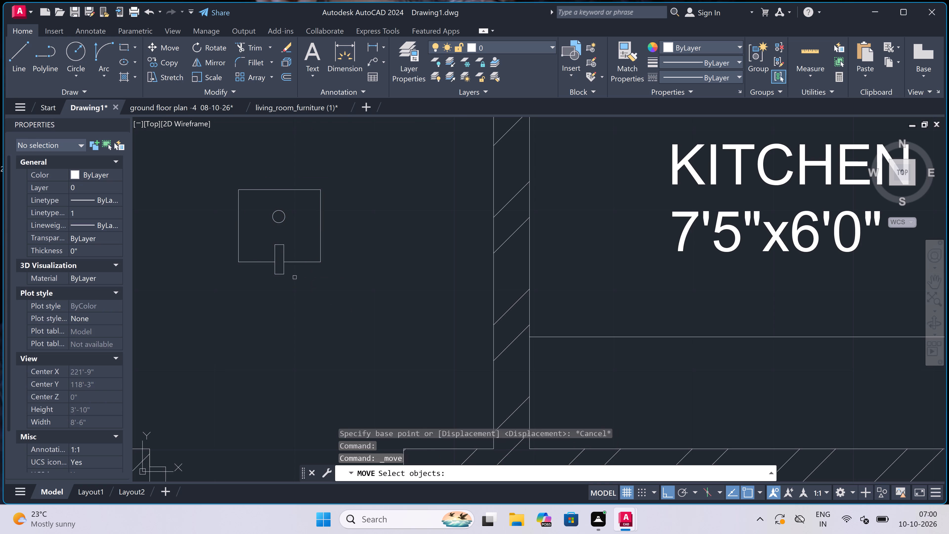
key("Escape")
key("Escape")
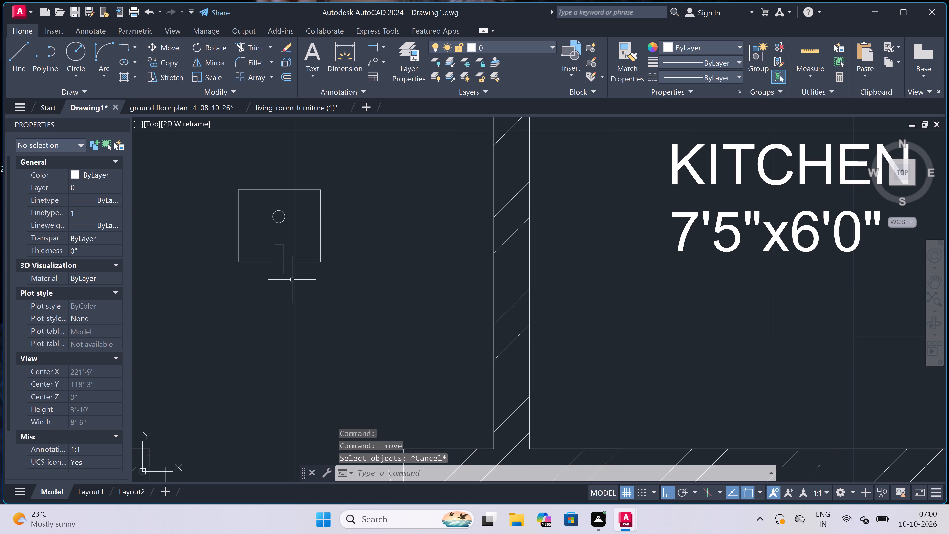
Move the sink with its tap and drain onto the south counter of the southeast flat's 7'5"x6'0" kitchen, near its west wall, with ortho off.
scroll(292, 280, "down", 1)
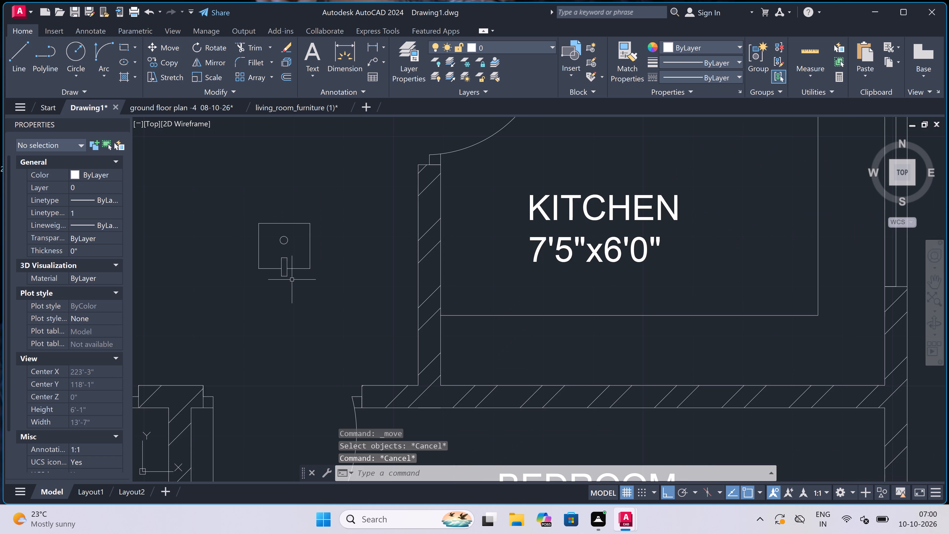
double_click(316, 205)
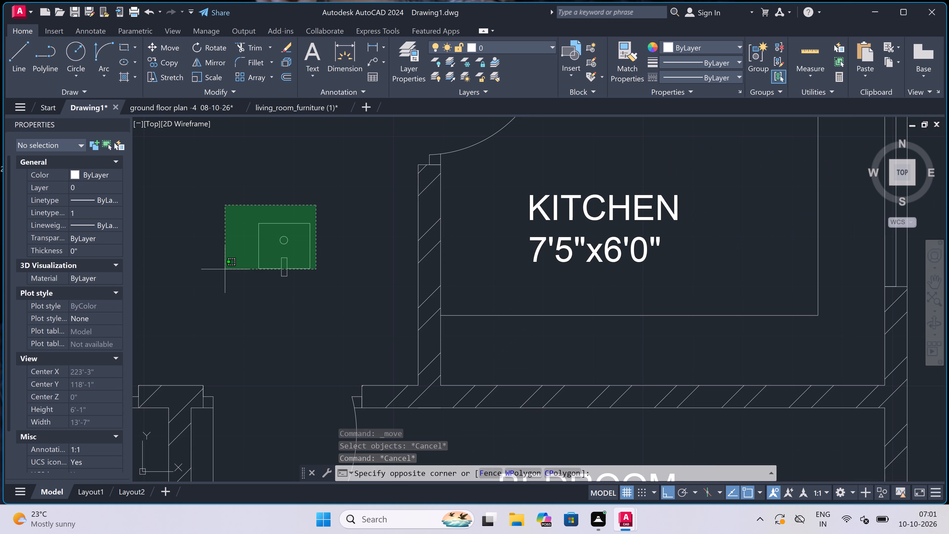
left_click(217, 293)
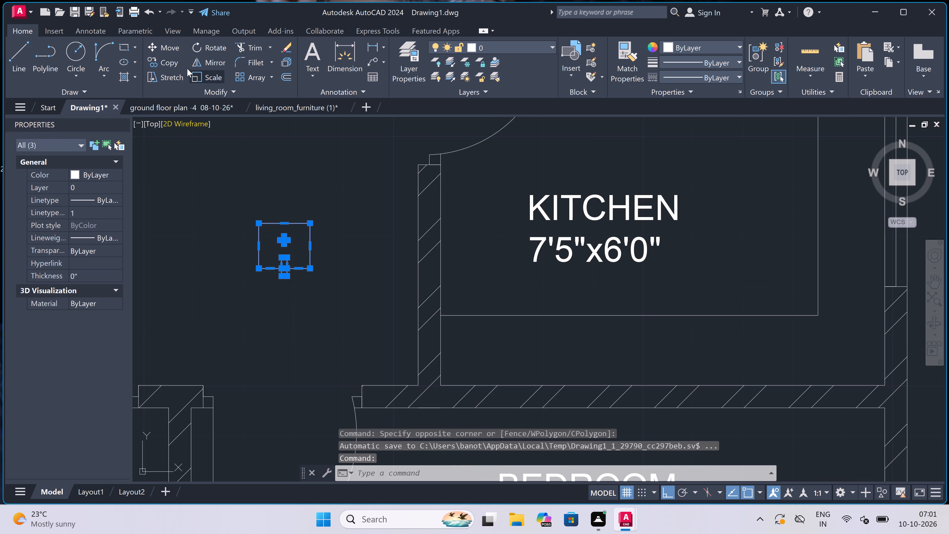
left_click(171, 45)
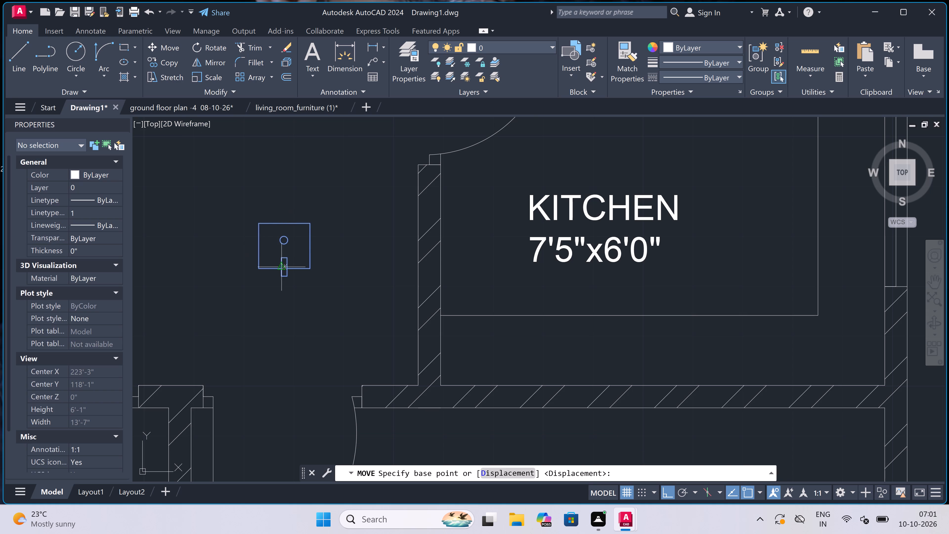
scroll(282, 268, "up", 2)
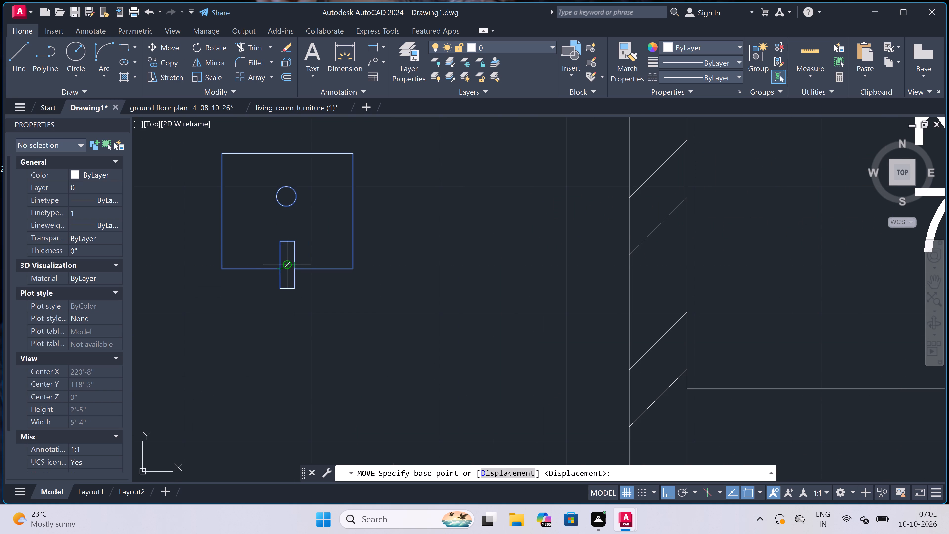
left_click(288, 263)
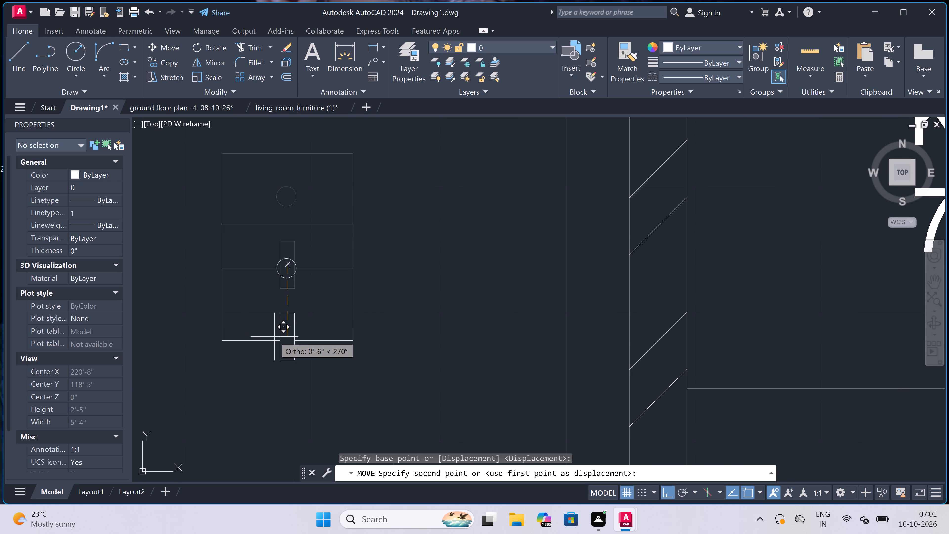
key("F8")
scroll(295, 314, "down", 3)
scroll(483, 374, "up", 2)
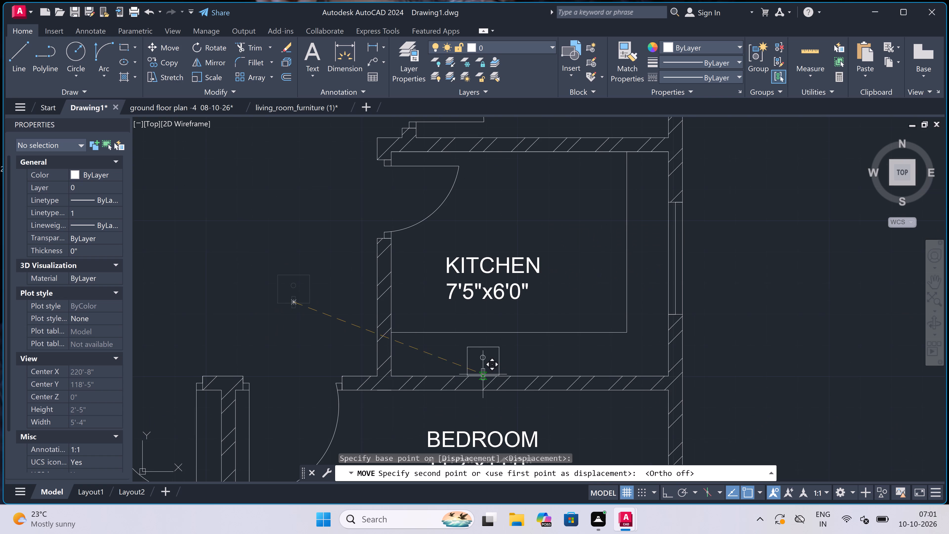
scroll(373, 356, "up", 1)
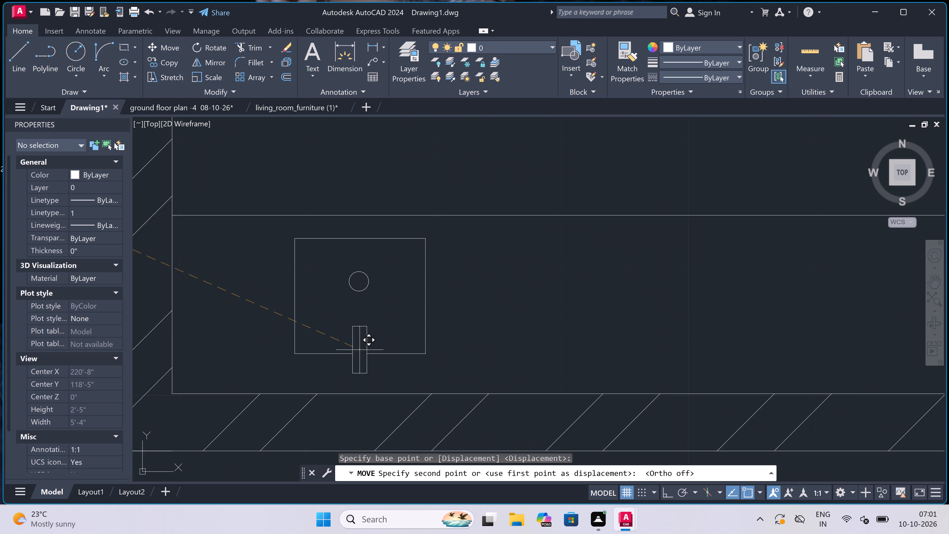
left_click(351, 351)
Copy the northeast kitchen's stove straight south about 50'-6" with ortho on, onto the east counter of the southeast flat's 7'5"x6'0" kitchen.
scroll(352, 310, "down", 2)
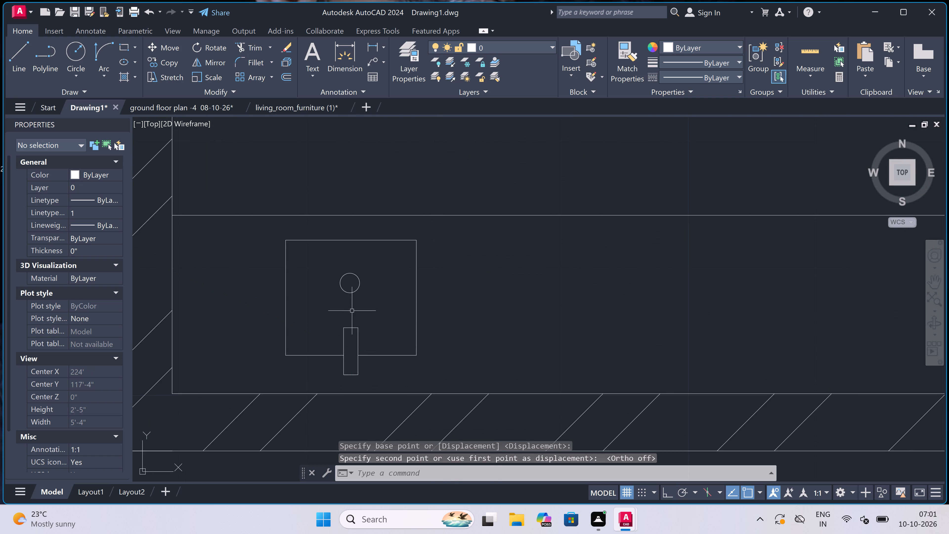
scroll(352, 310, "down", 6)
scroll(375, 197, "down", 1)
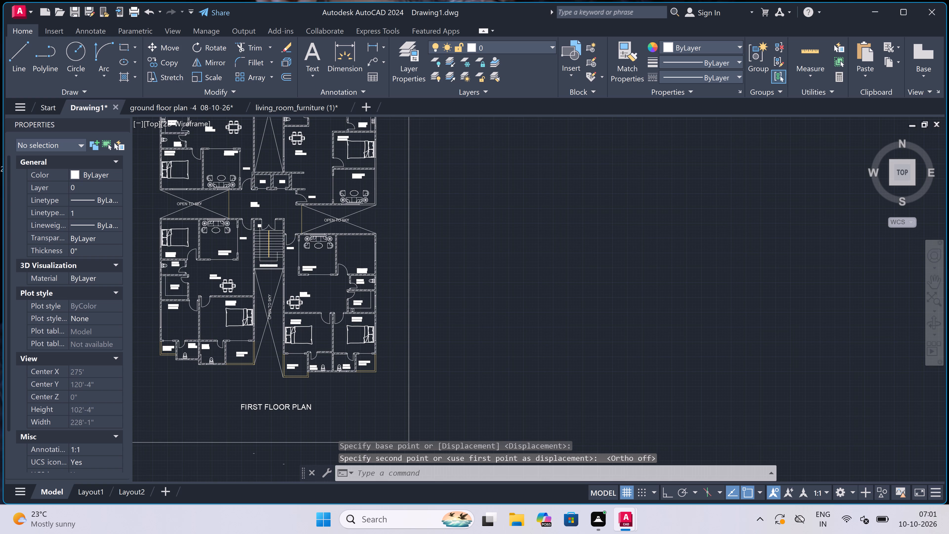
scroll(375, 197, "down", 1)
scroll(372, 161, "up", 4)
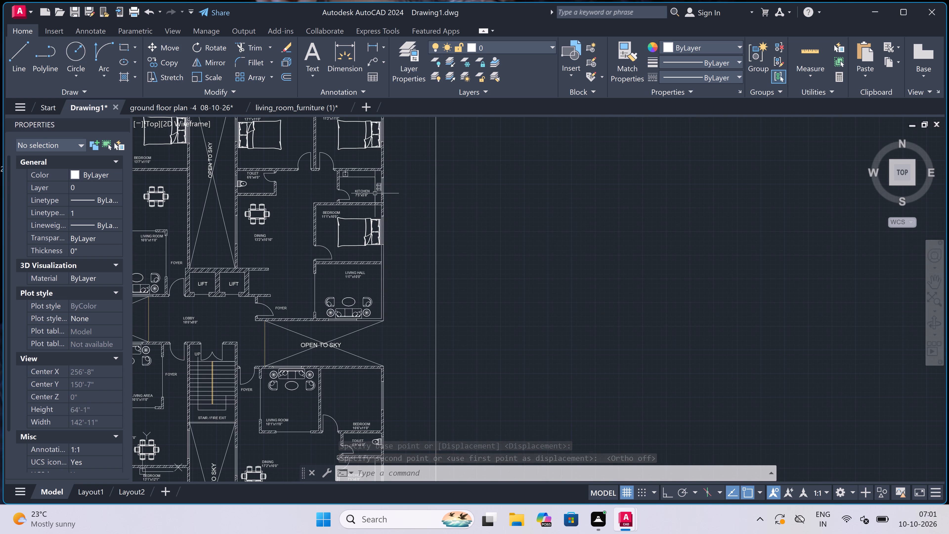
scroll(382, 175, "up", 4)
scroll(378, 204, "up", 3)
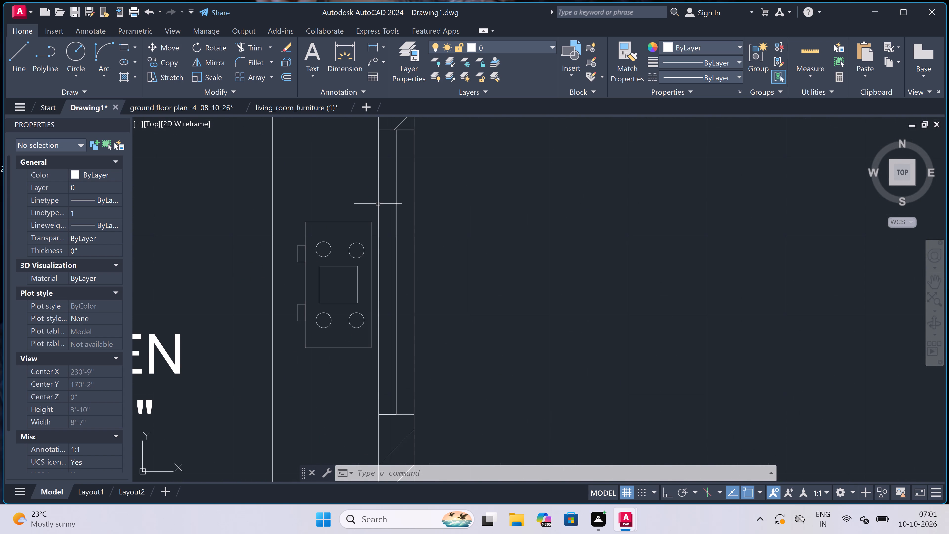
scroll(375, 205, "up", 2)
left_click(375, 205)
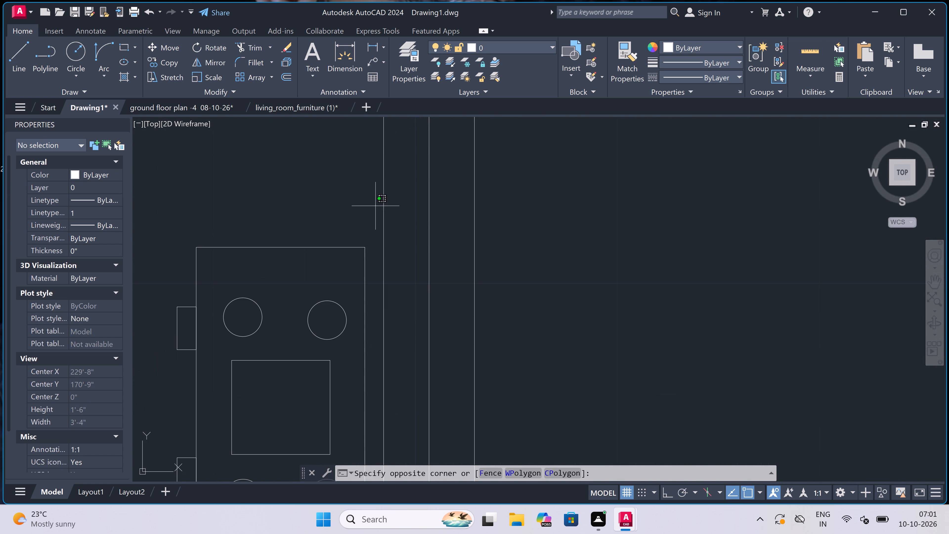
scroll(341, 260, "down", 3)
scroll(315, 333, "up", 2)
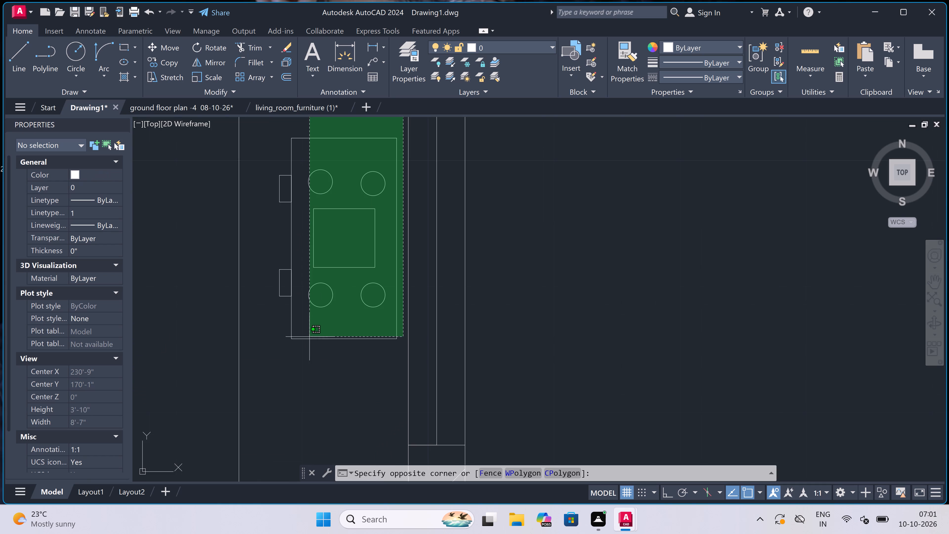
left_click(271, 351)
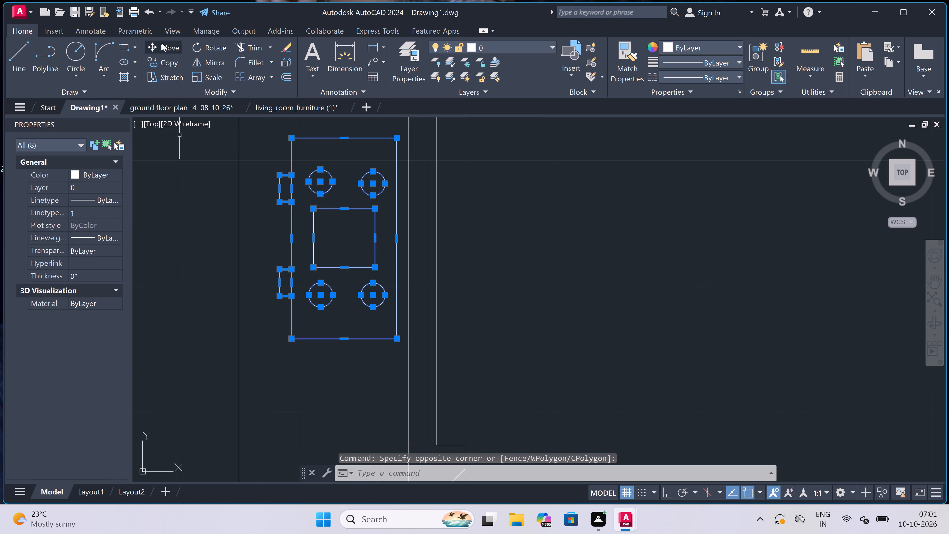
left_click(165, 61)
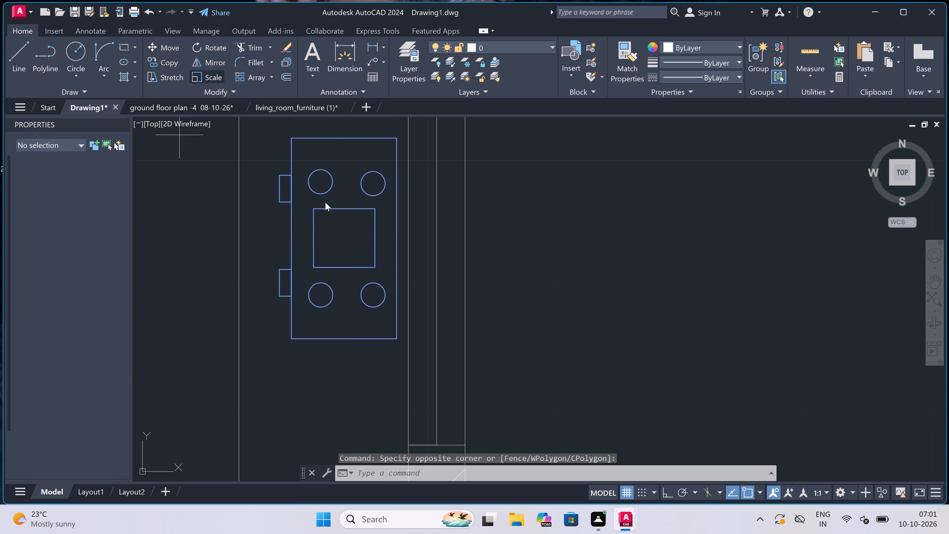
left_click(397, 236)
scroll(333, 253, "down", 2)
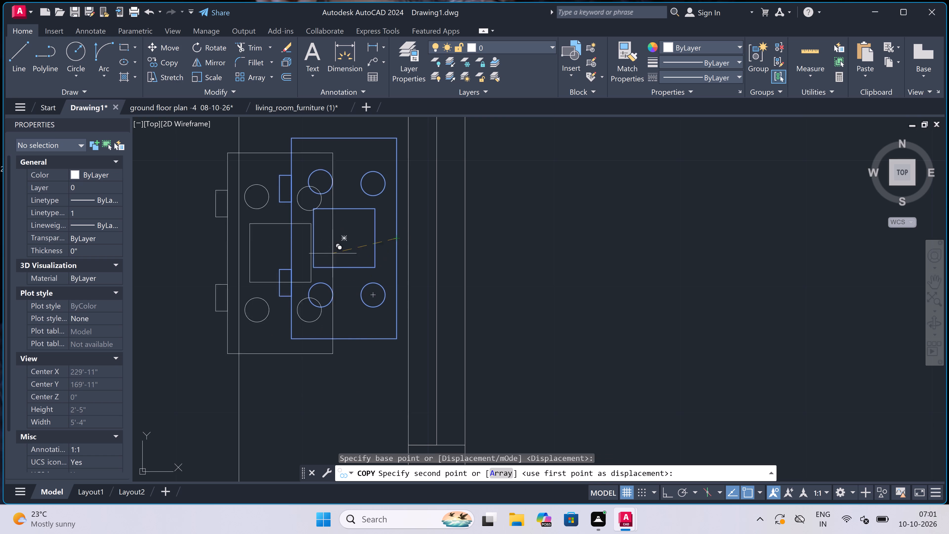
scroll(333, 253, "down", 2)
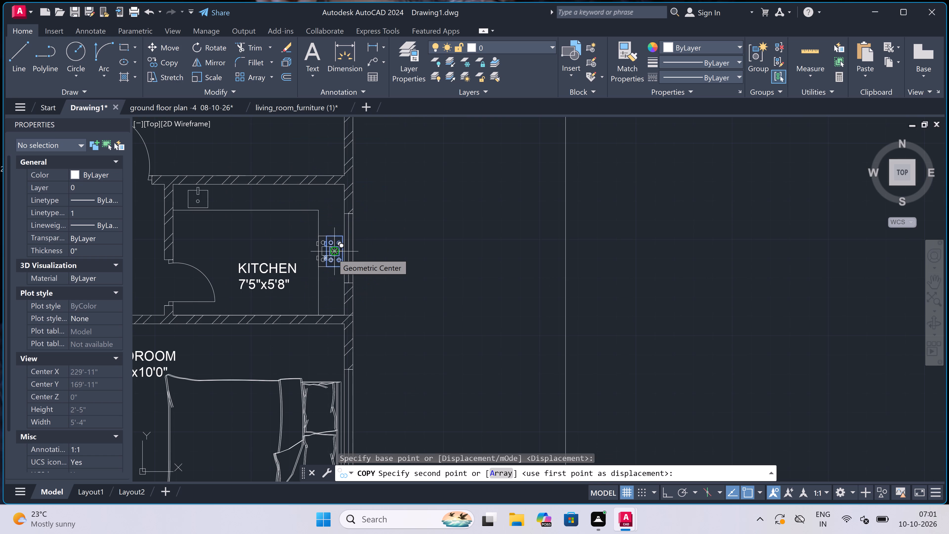
key("F8")
scroll(327, 177, "down", 2)
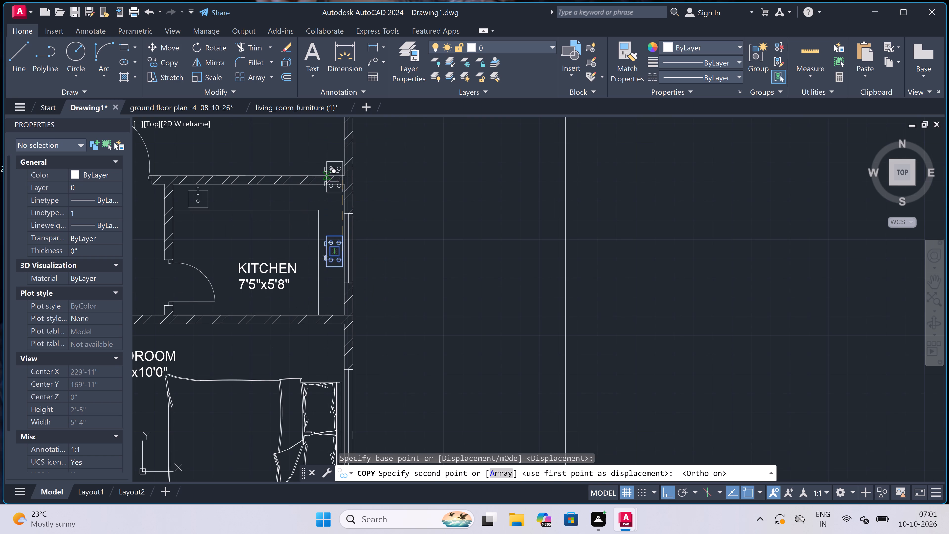
scroll(327, 178, "down", 2)
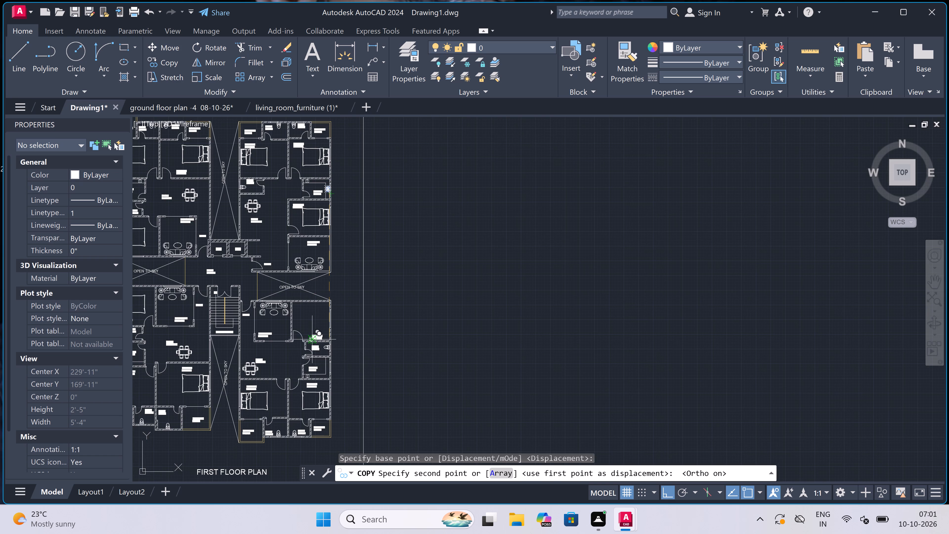
scroll(322, 375, "up", 4)
scroll(371, 310, "up", 2)
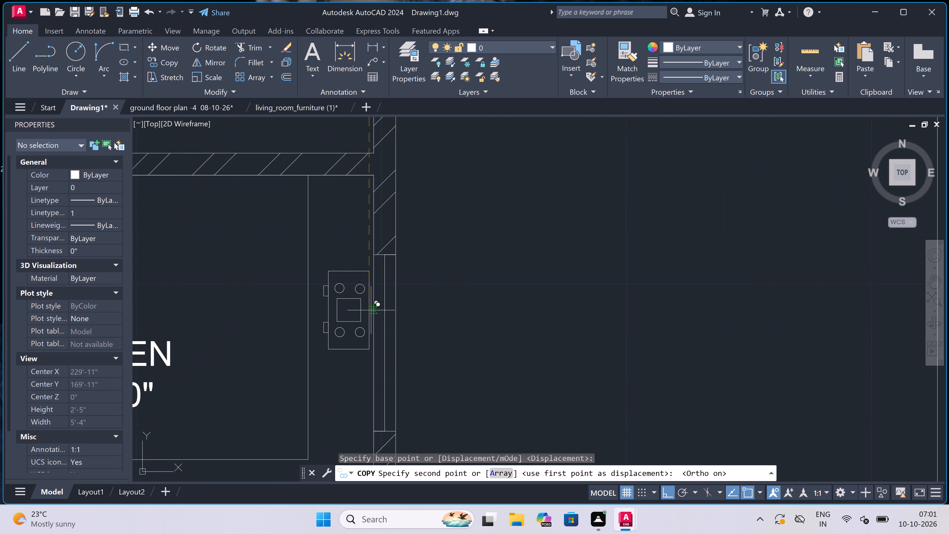
scroll(364, 343, "up", 2)
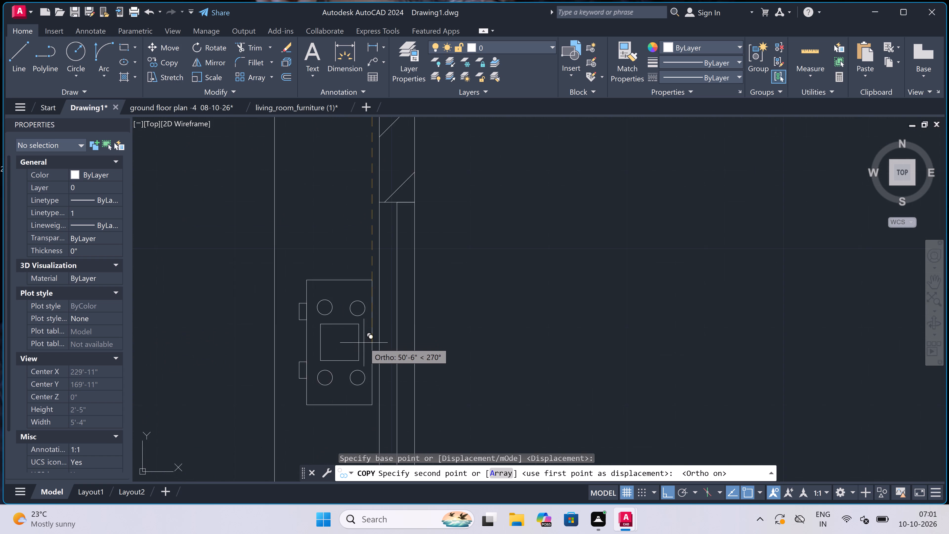
left_click(367, 343)
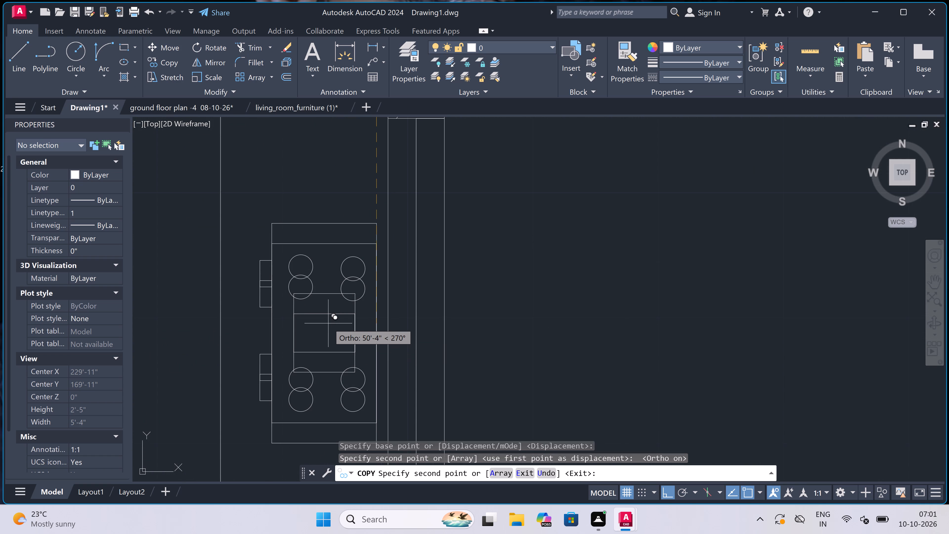
key("Escape")
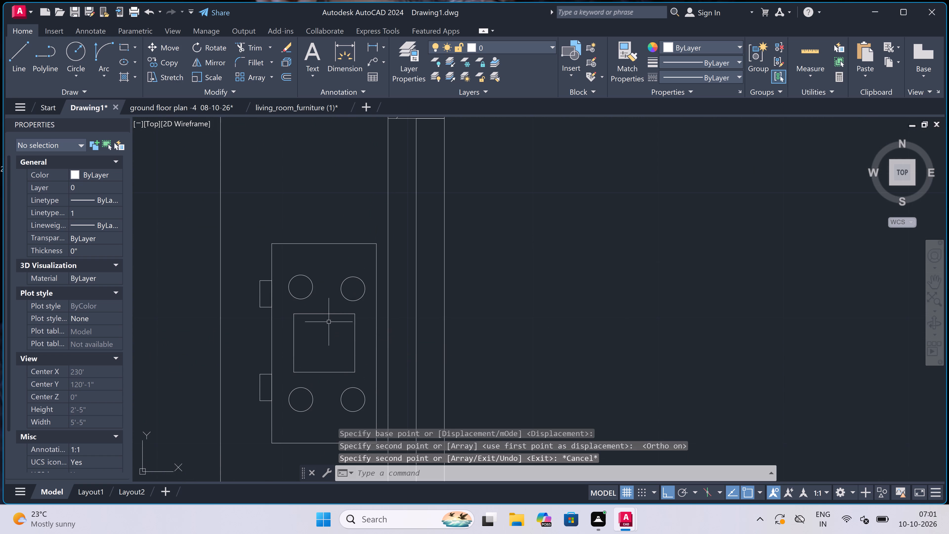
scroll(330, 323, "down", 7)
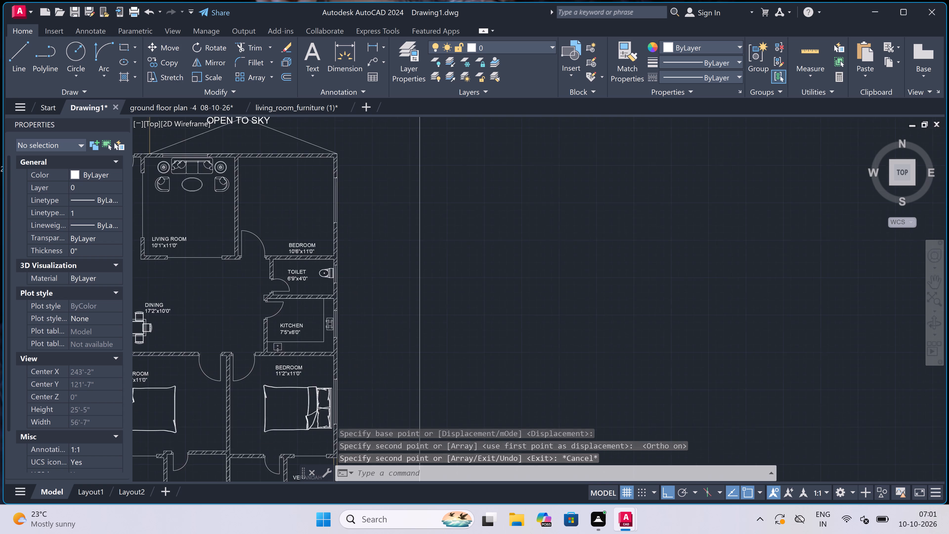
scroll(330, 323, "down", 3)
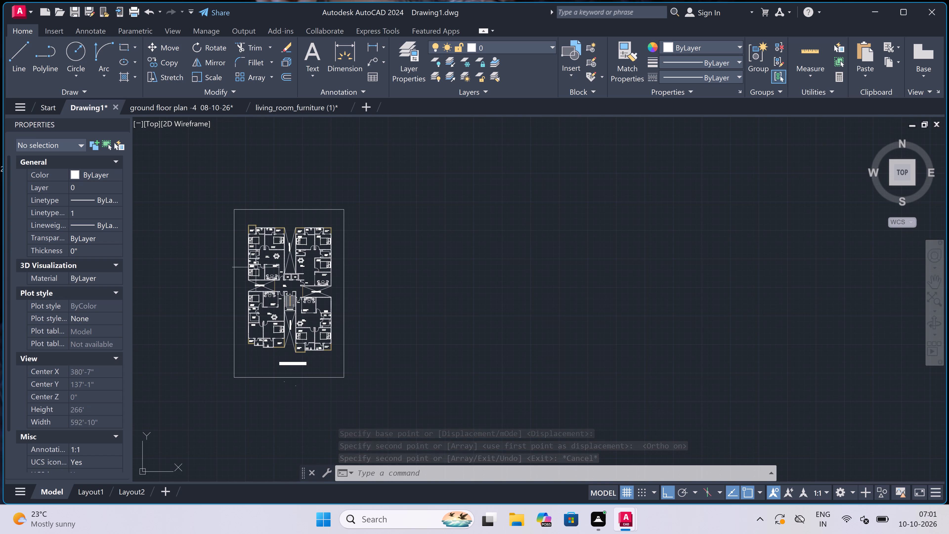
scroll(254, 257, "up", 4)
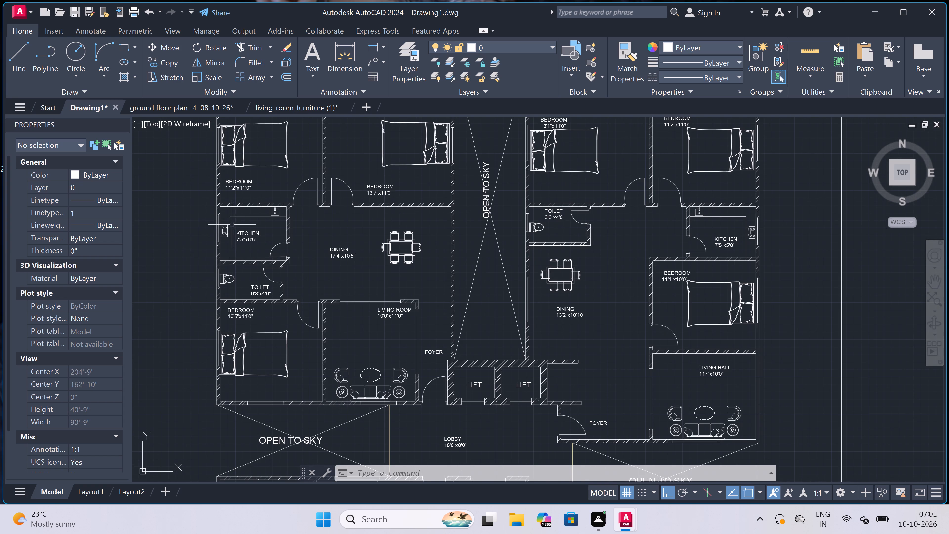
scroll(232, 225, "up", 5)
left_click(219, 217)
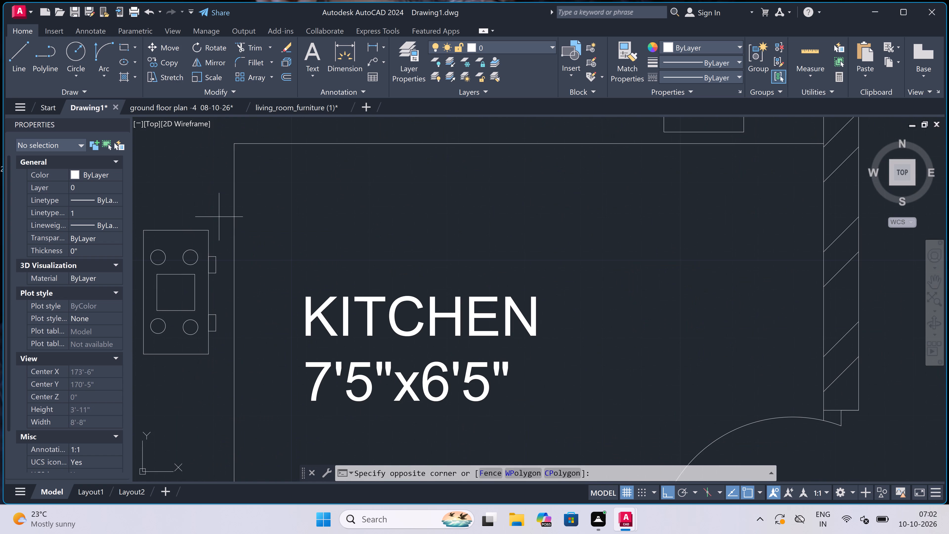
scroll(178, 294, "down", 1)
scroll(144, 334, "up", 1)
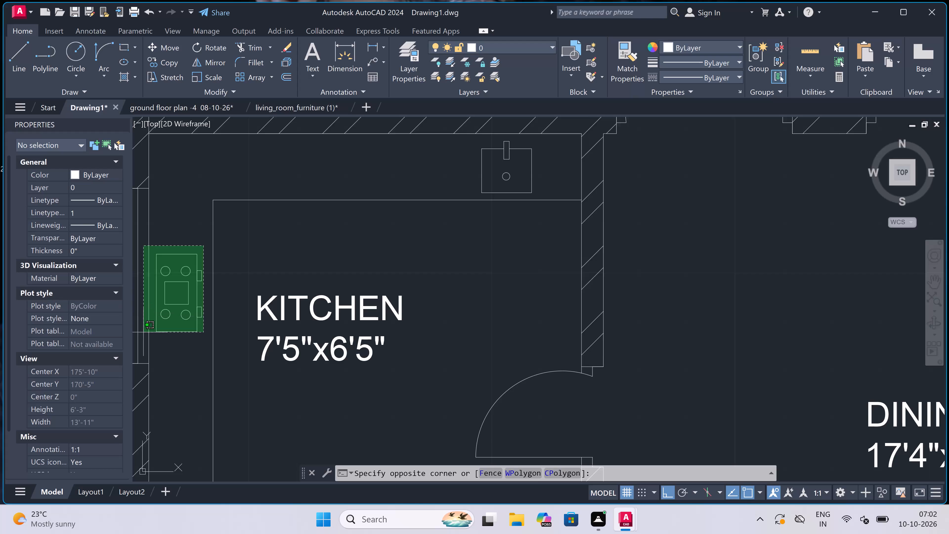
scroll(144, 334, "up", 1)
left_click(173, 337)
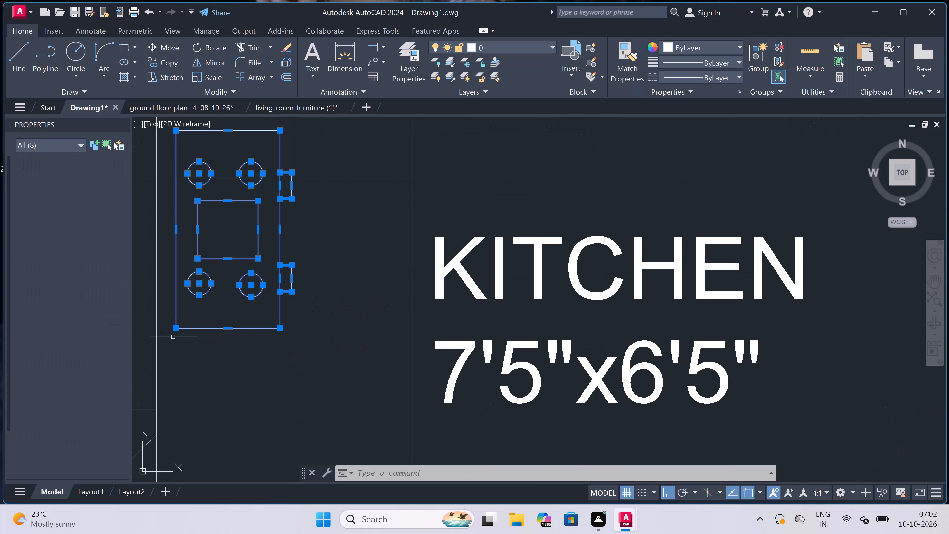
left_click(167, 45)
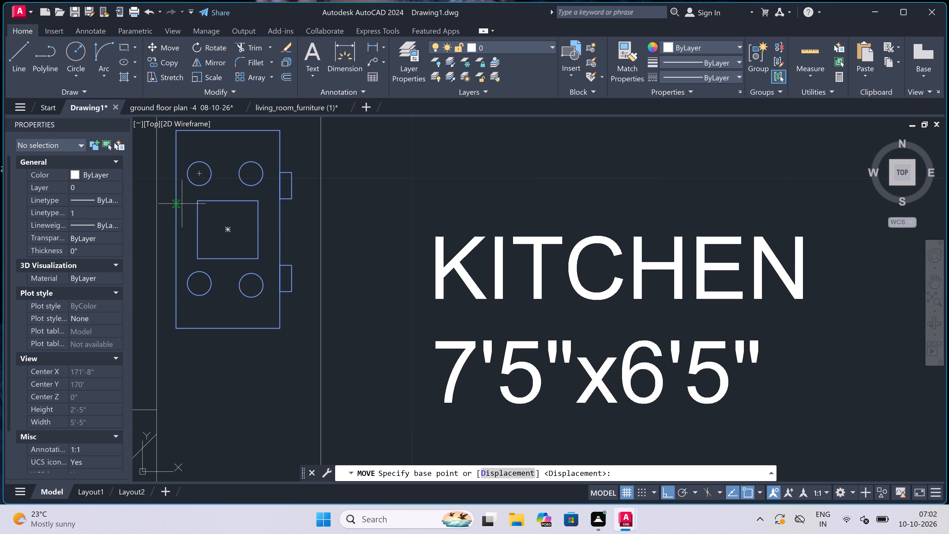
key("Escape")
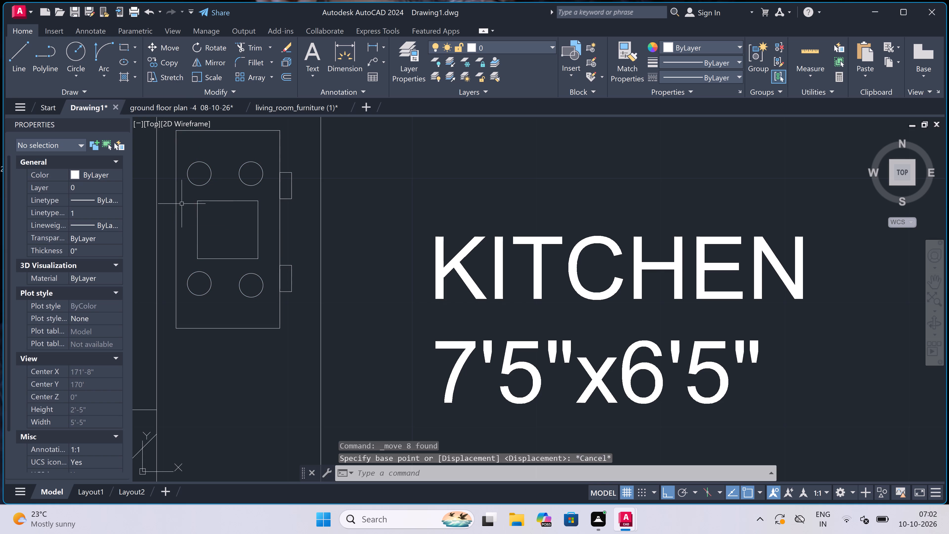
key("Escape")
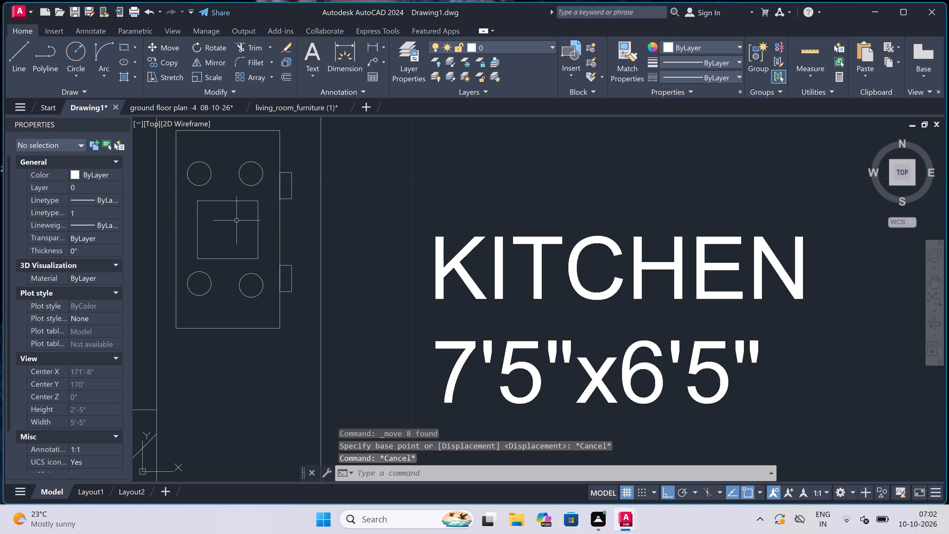
Copy the northwest kitchen's stove straight south about 46' with ortho on, onto the west counter of the southwest flat's 7'4"x6'8" kitchen.
scroll(227, 244, "down", 1)
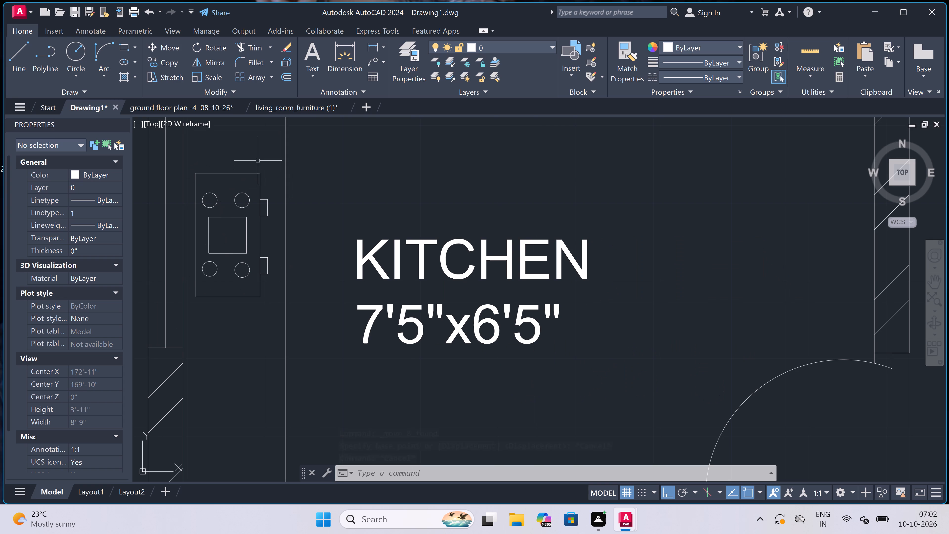
left_click(273, 152)
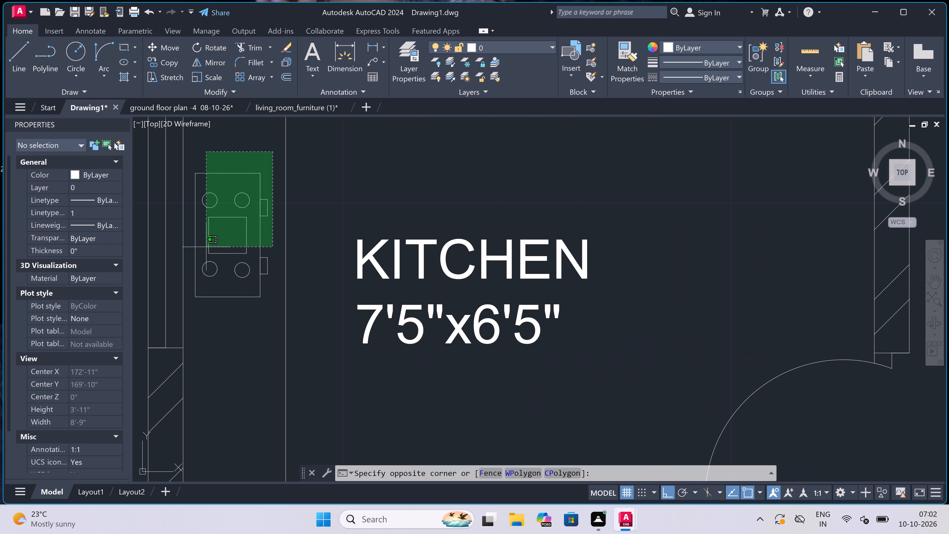
left_click(191, 306)
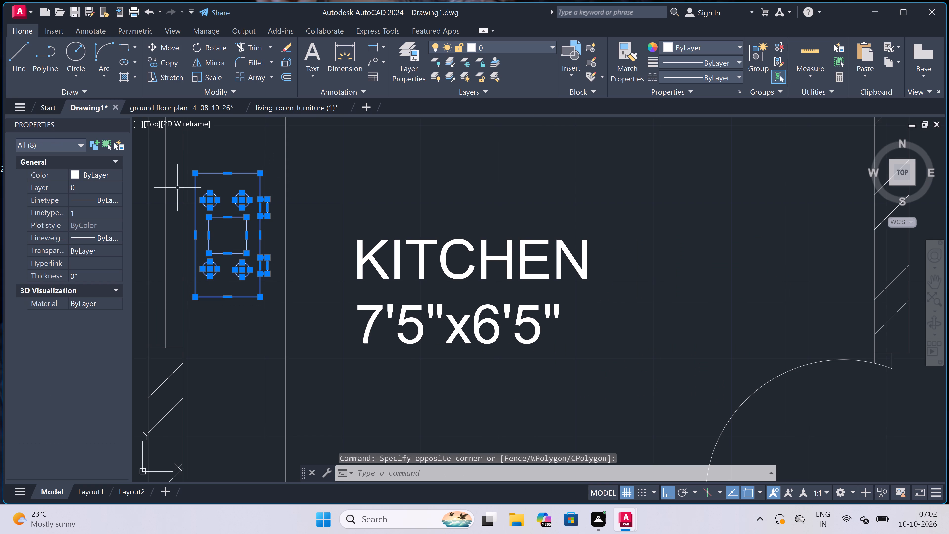
double_click(167, 58)
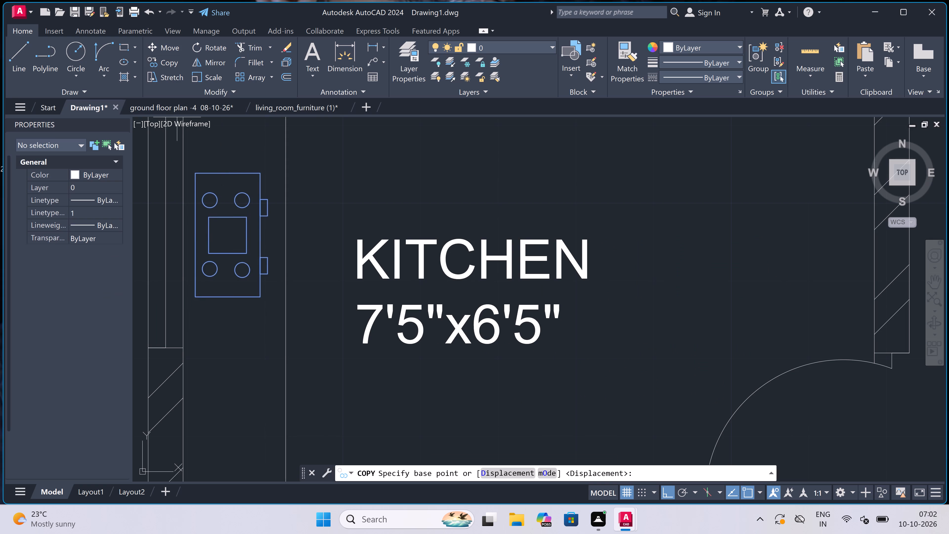
left_click(195, 229)
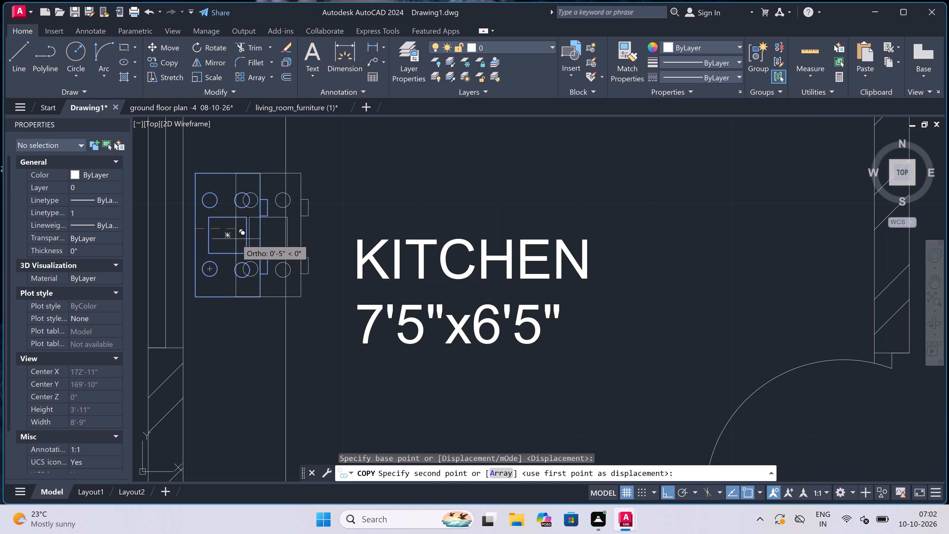
scroll(258, 225, "down", 3)
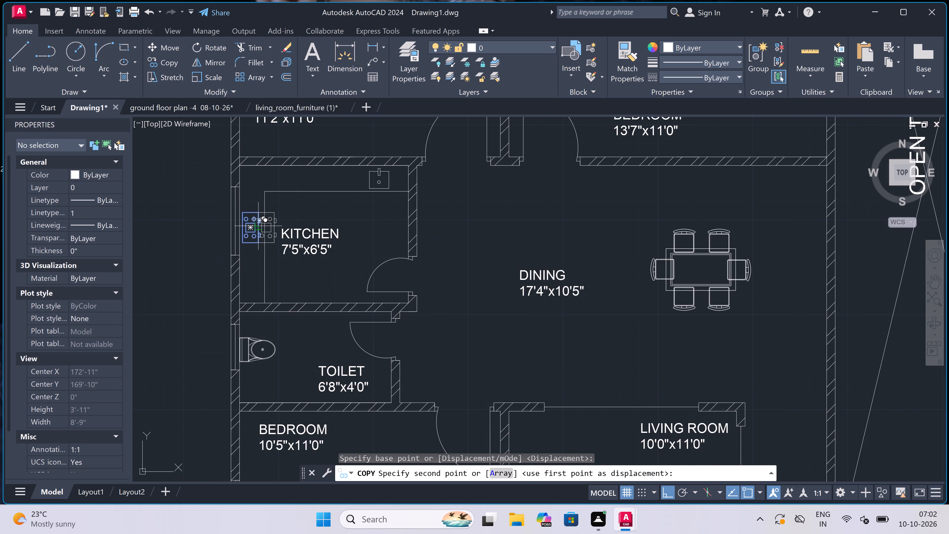
scroll(258, 225, "down", 4)
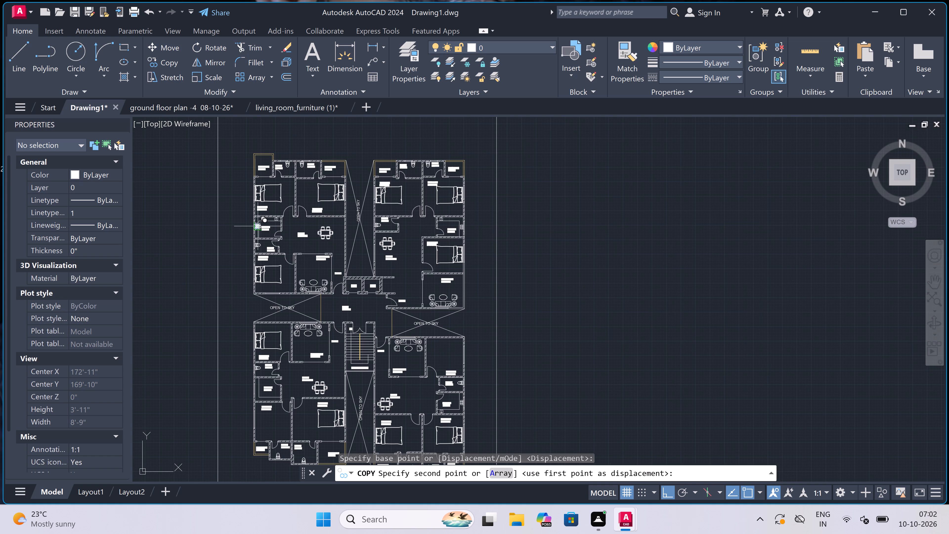
scroll(258, 226, "down", 1)
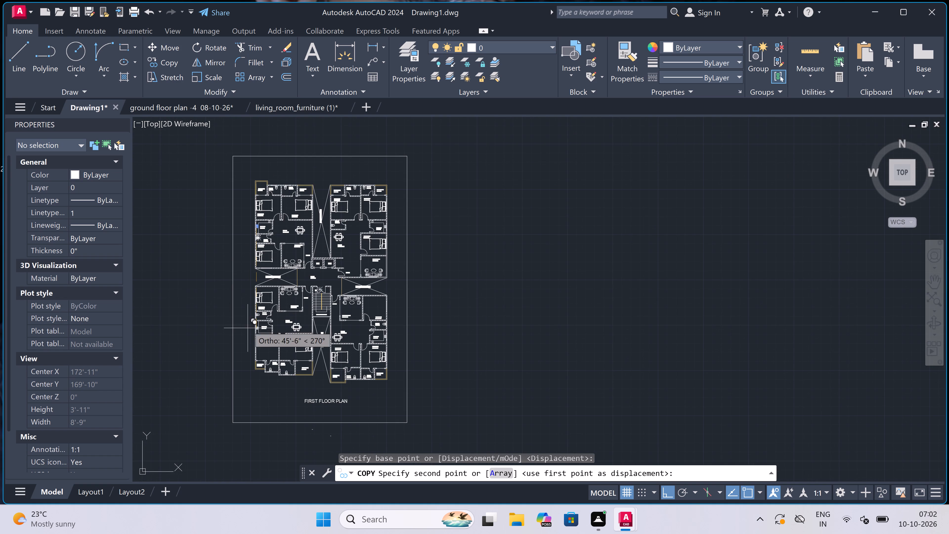
scroll(259, 329, "up", 2)
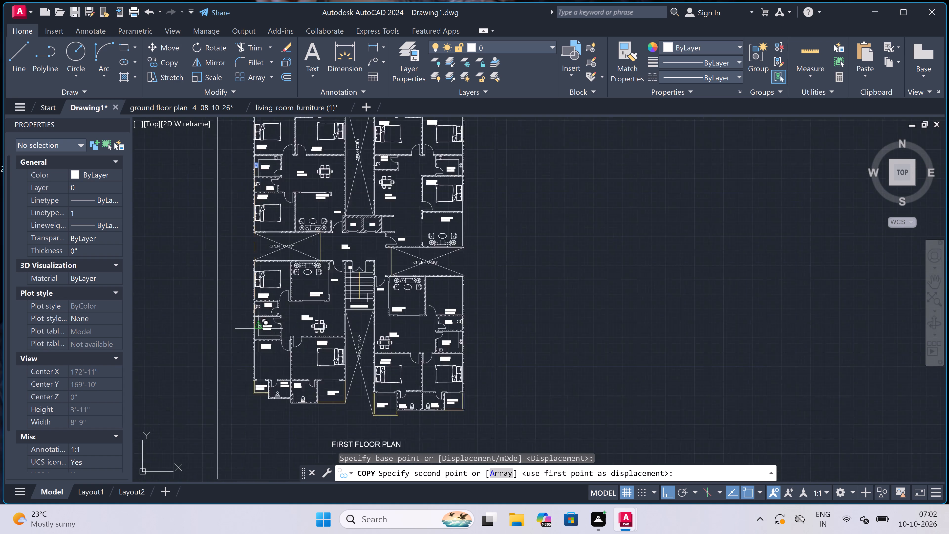
scroll(259, 329, "up", 2)
scroll(255, 309, "up", 3)
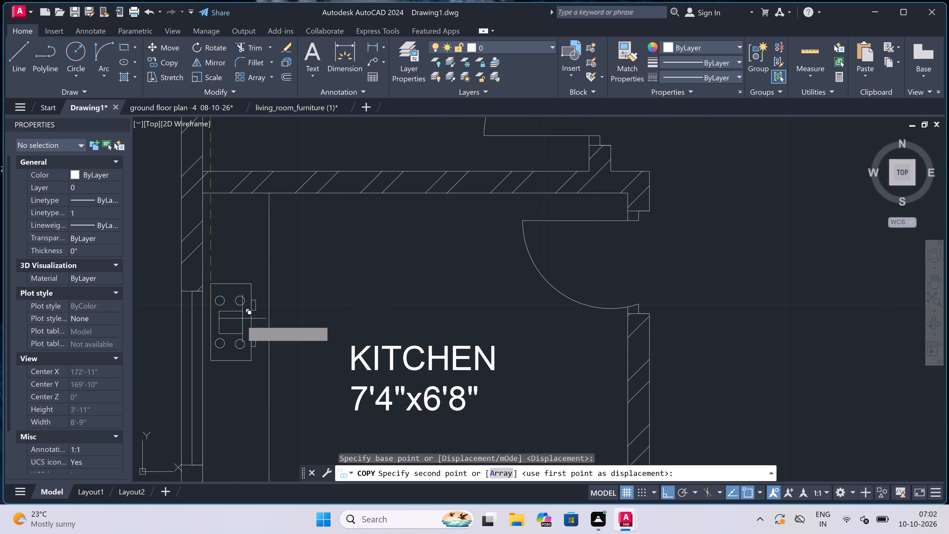
scroll(208, 356, "up", 3)
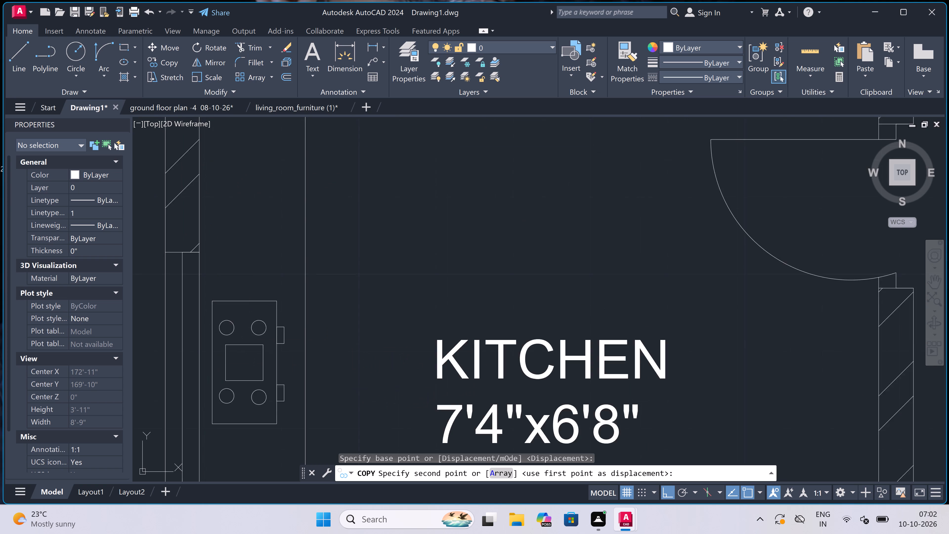
left_click(212, 360)
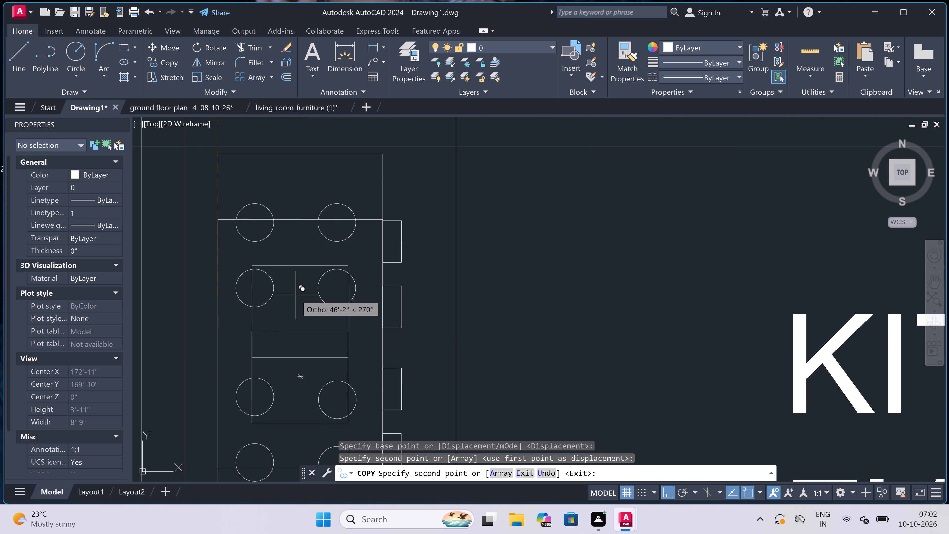
key("Escape")
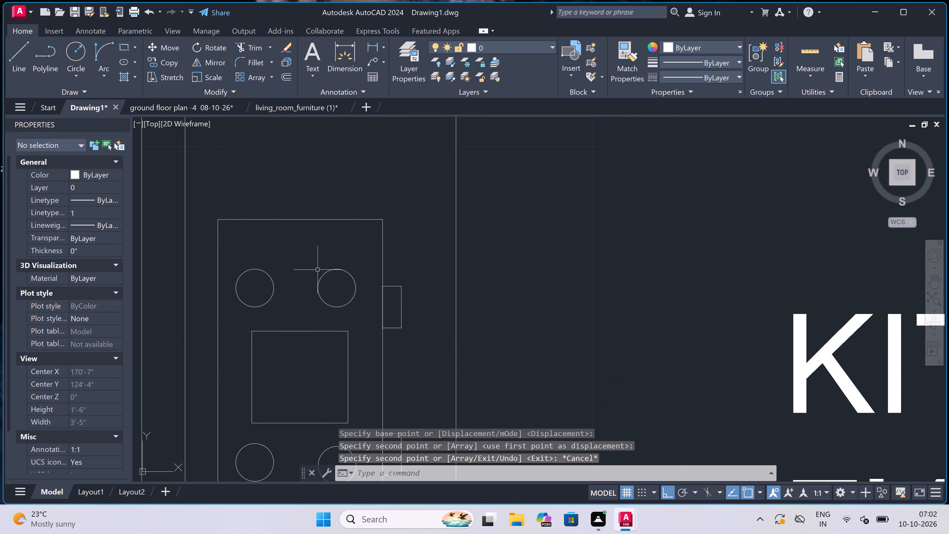
Copy the southeast kitchen's sink with its tap and drain onto the southwest 7'4"x6'8" kitchen's south counter, toward its east wall, with ortho off.
scroll(321, 265, "down", 7)
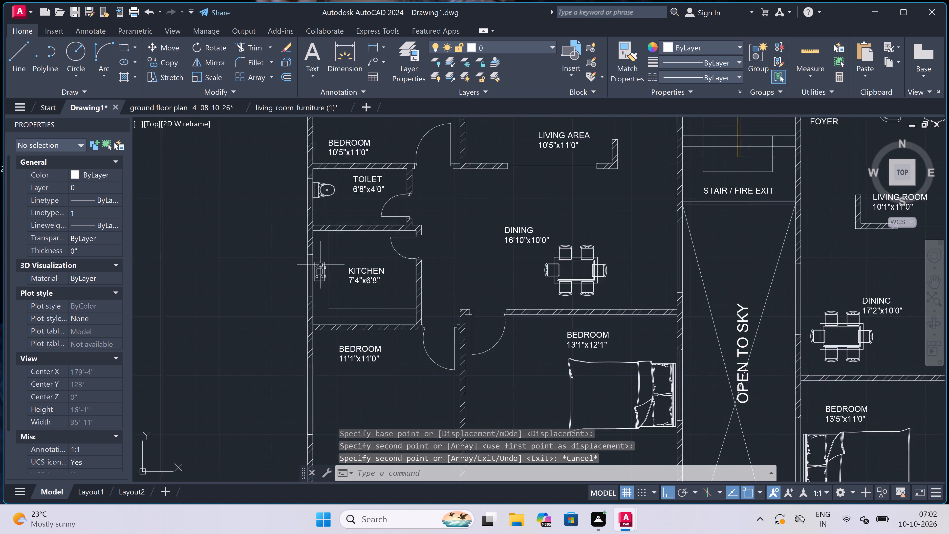
scroll(321, 265, "down", 2)
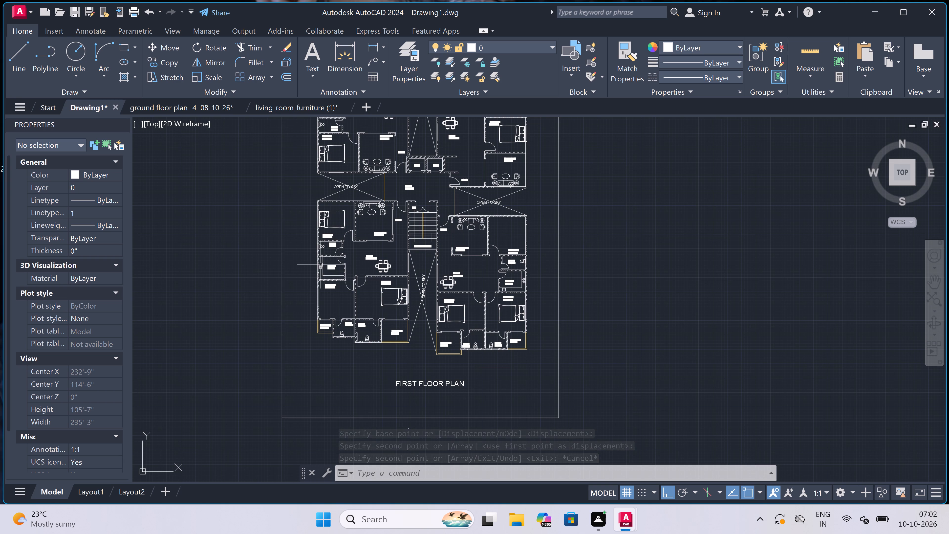
scroll(321, 265, "up", 1)
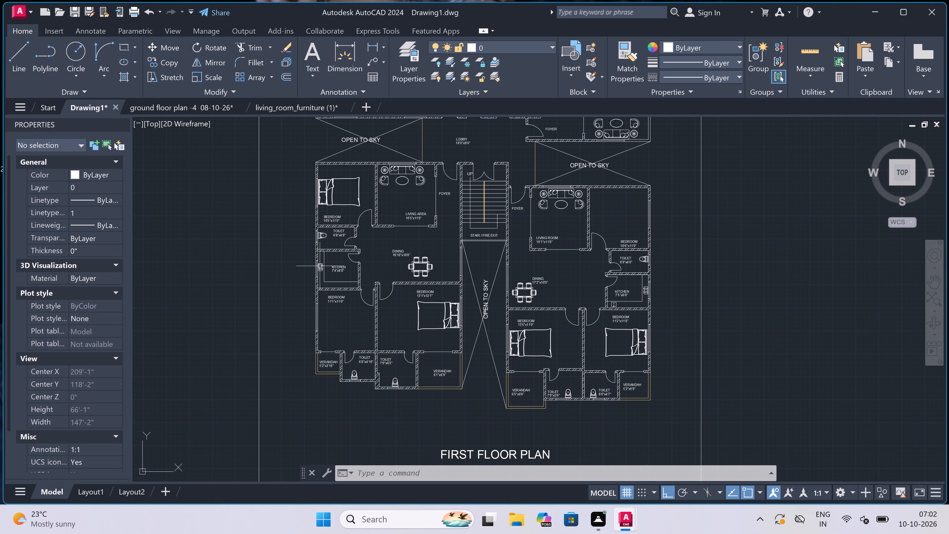
scroll(316, 289, "down", 3)
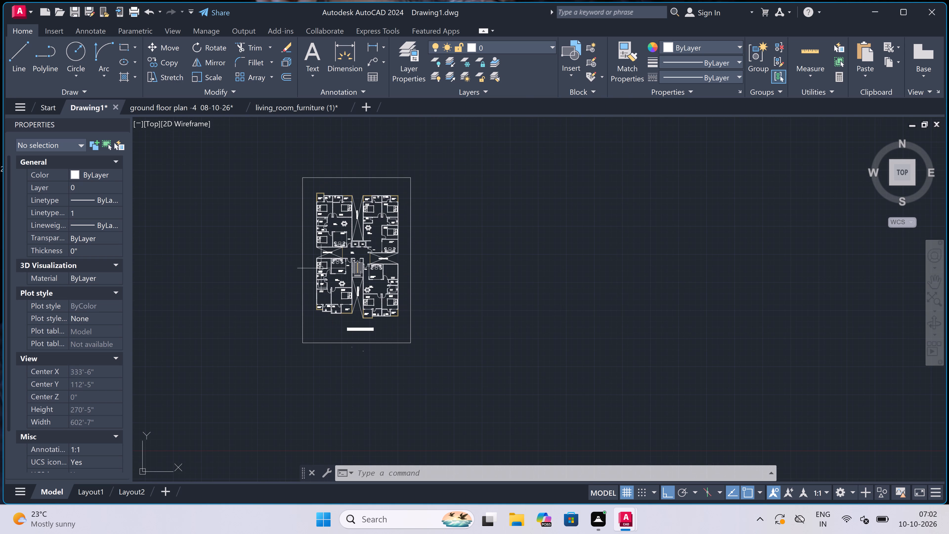
scroll(323, 216, "up", 3)
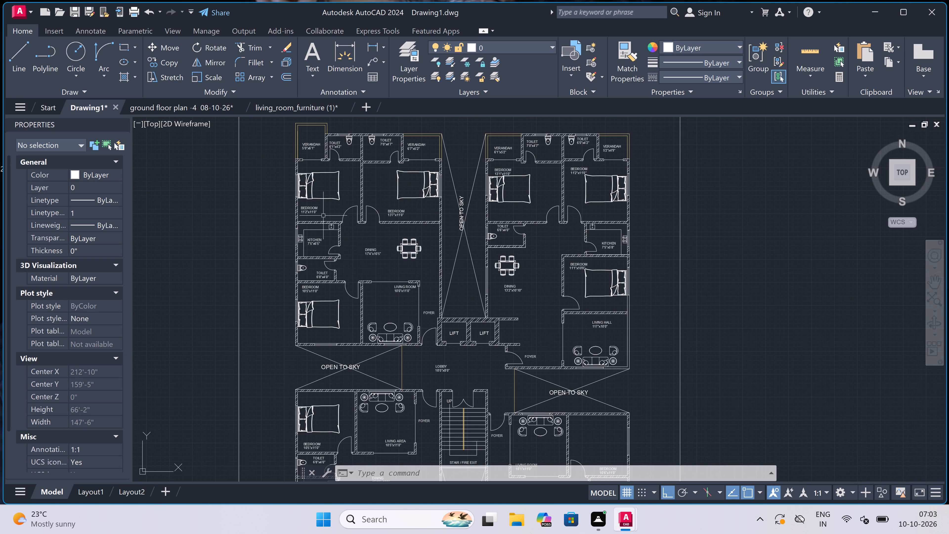
scroll(323, 216, "down", 1)
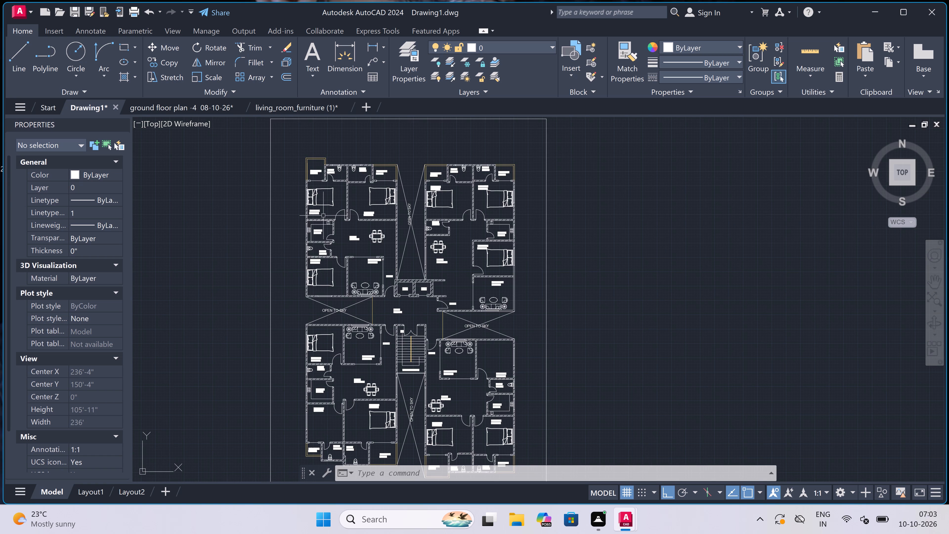
scroll(324, 222, "down", 1)
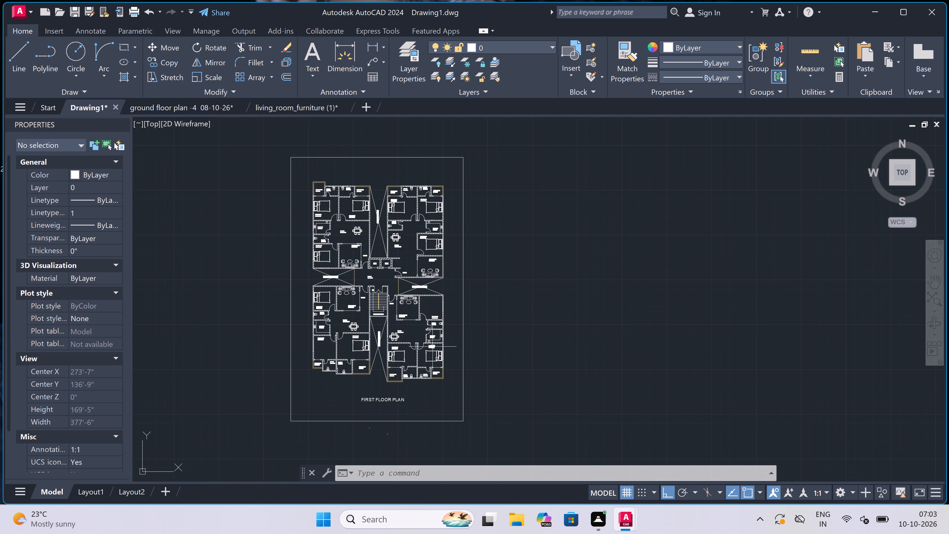
scroll(434, 341, "up", 4)
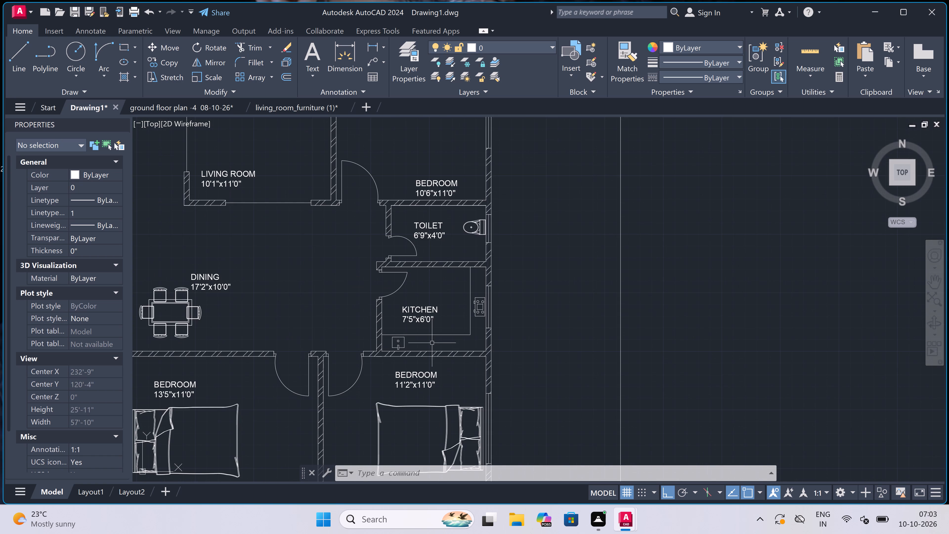
scroll(409, 342, "up", 3)
scroll(398, 316, "up", 1)
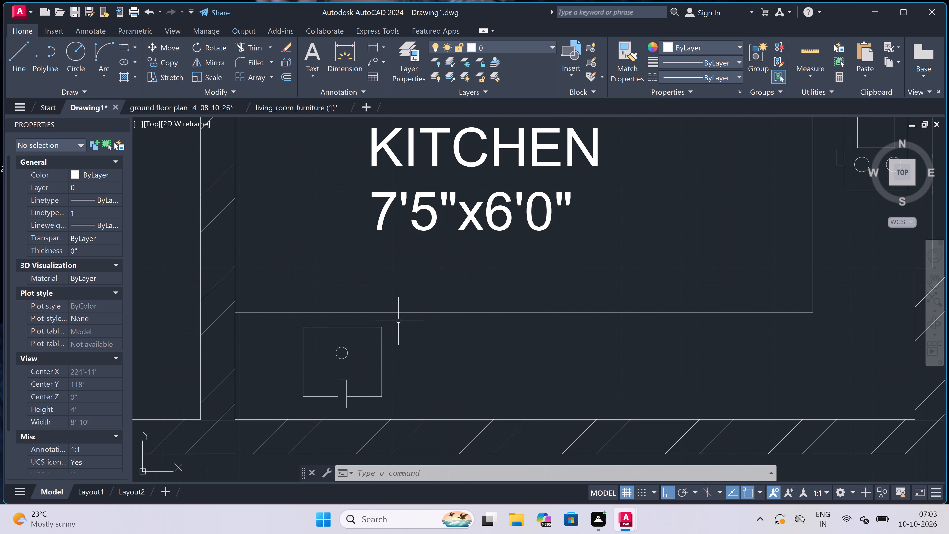
left_click(398, 322)
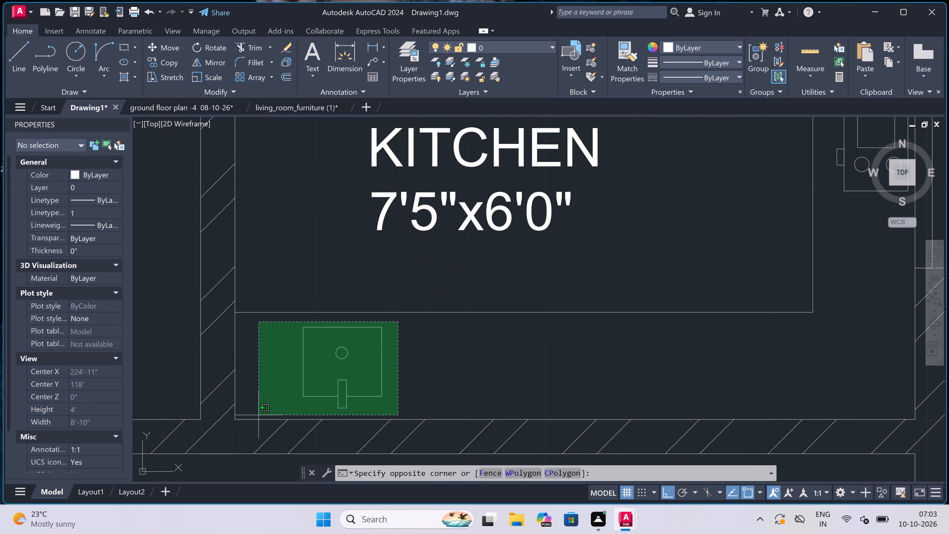
left_click(258, 415)
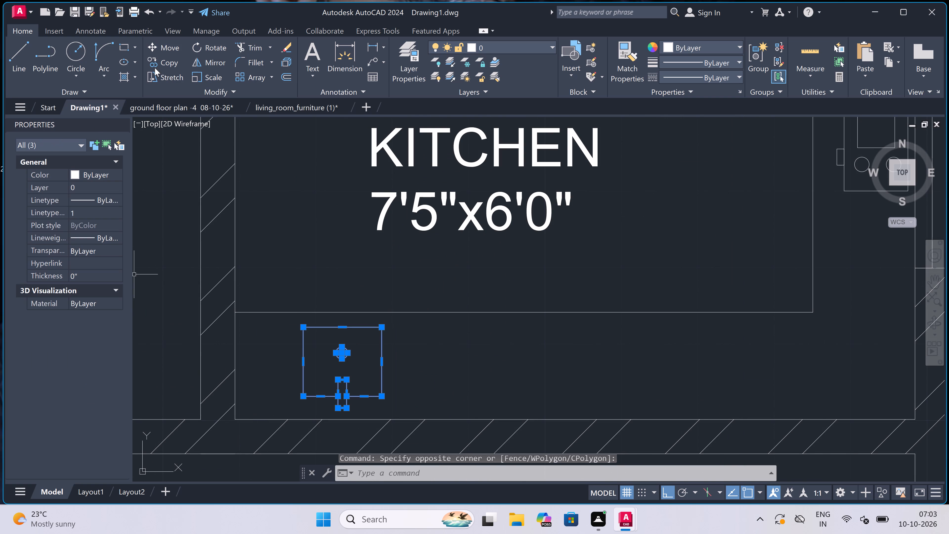
left_click(156, 65)
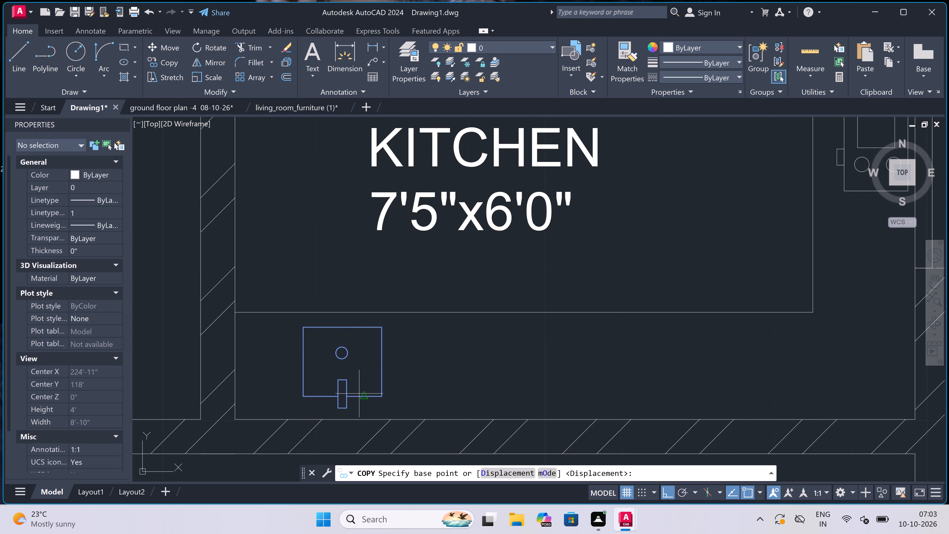
left_click(342, 393)
scroll(428, 361, "down", 1)
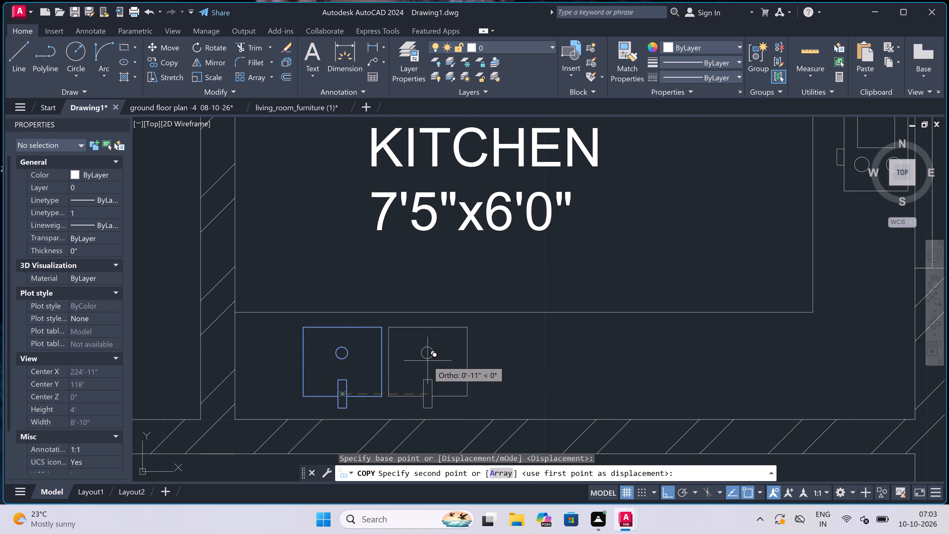
scroll(428, 361, "down", 2)
scroll(334, 358, "down", 3)
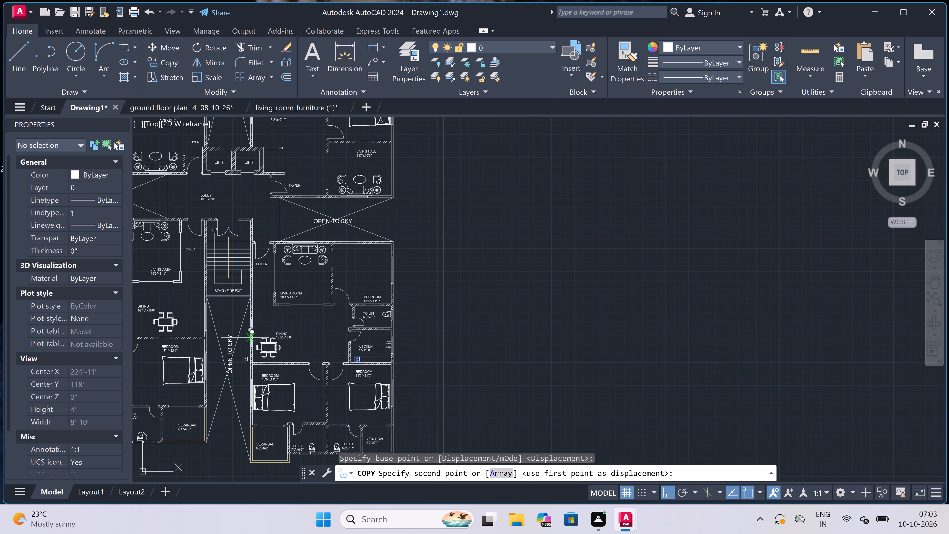
scroll(245, 338, "down", 2)
scroll(190, 338, "up", 4)
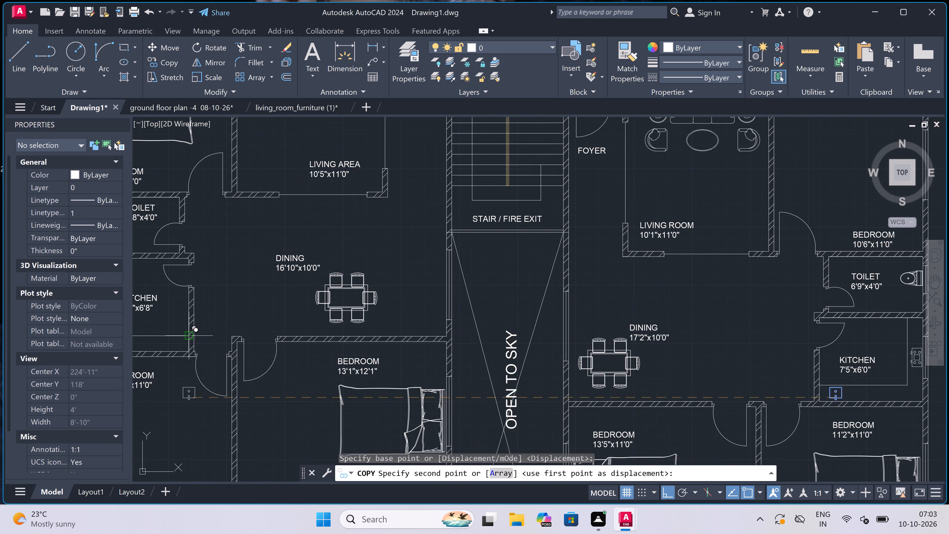
scroll(190, 338, "down", 2)
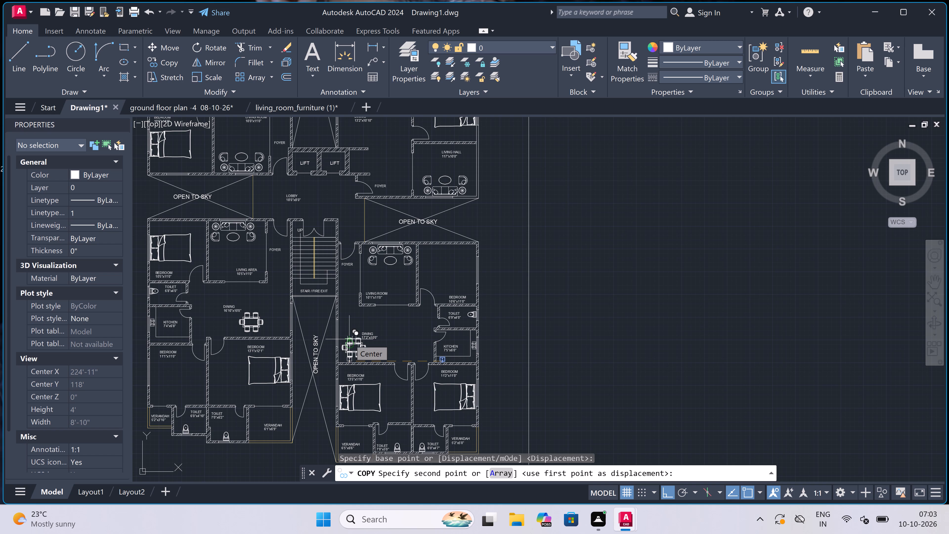
key("F8")
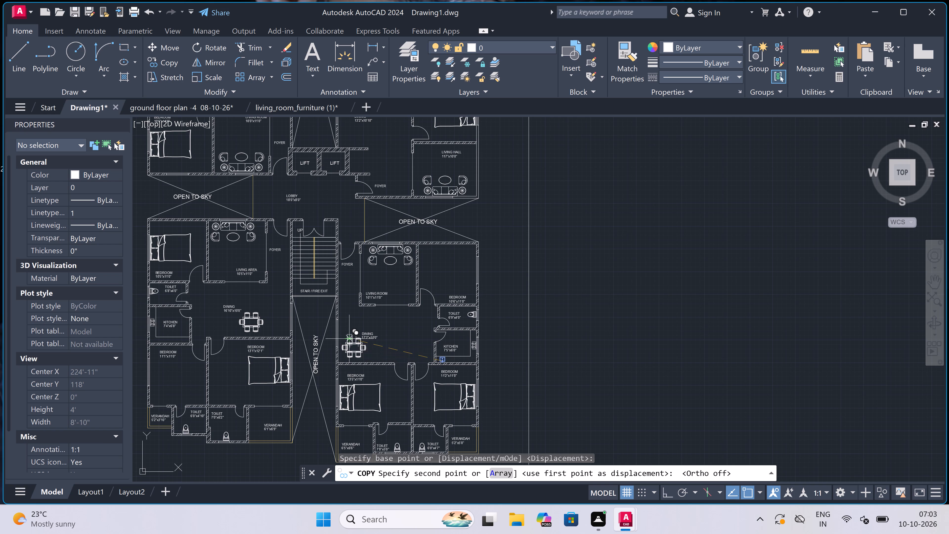
scroll(439, 339, "down", 3)
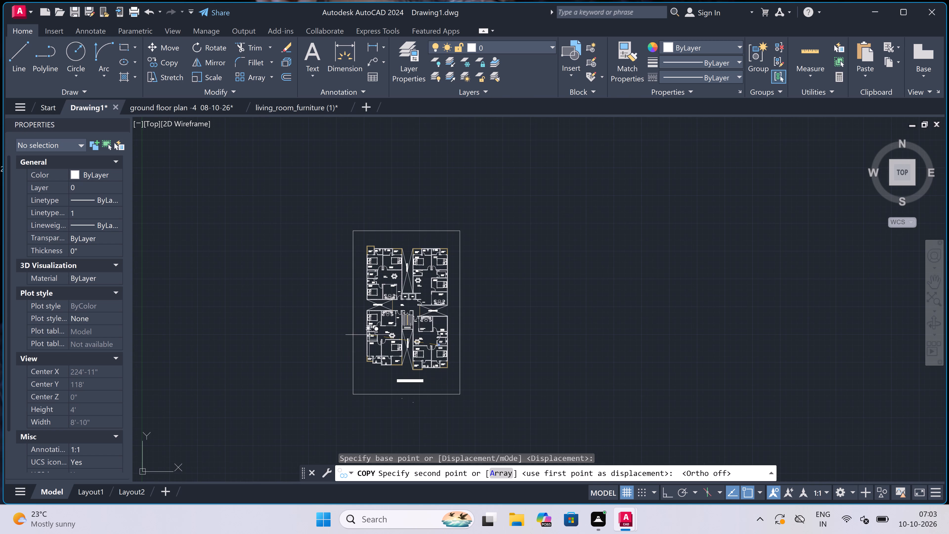
scroll(374, 334, "up", 4)
scroll(365, 373, "up", 4)
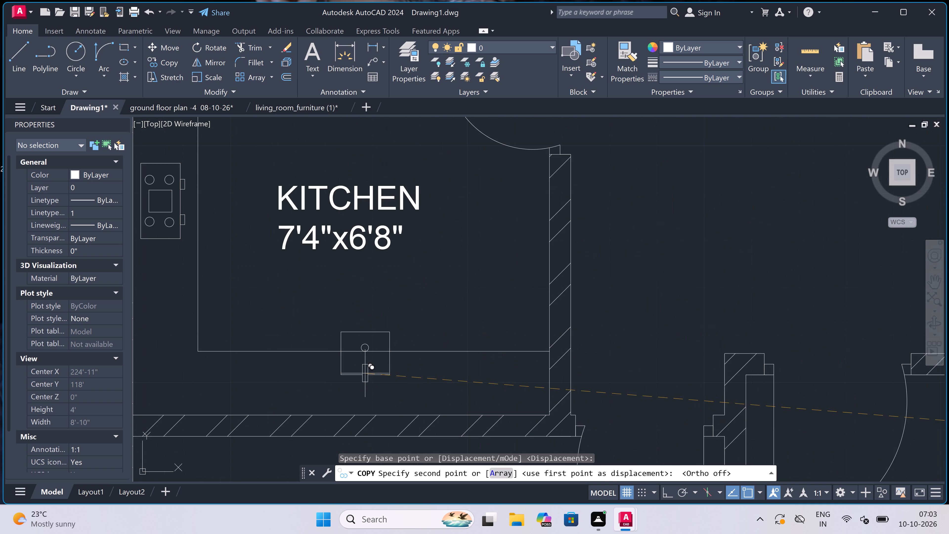
scroll(440, 418, "up", 2)
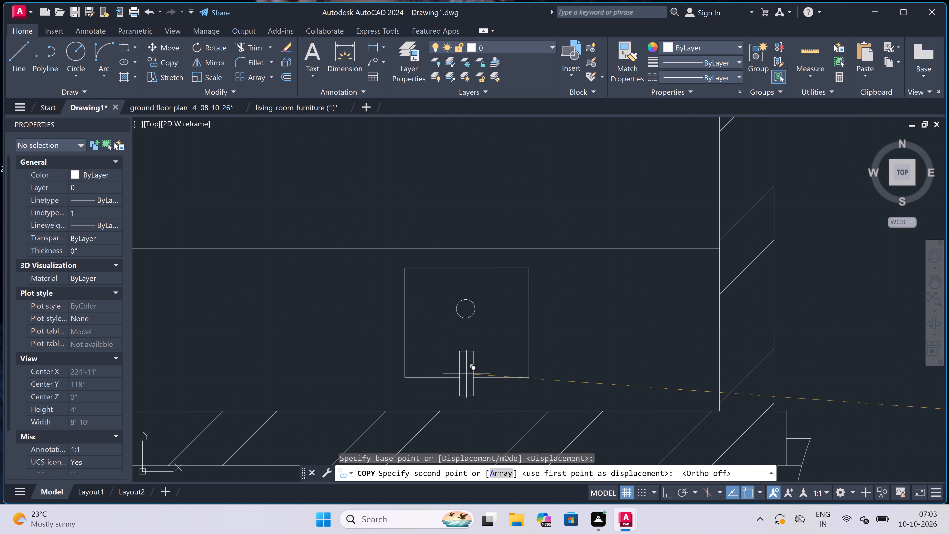
double_click(466, 374)
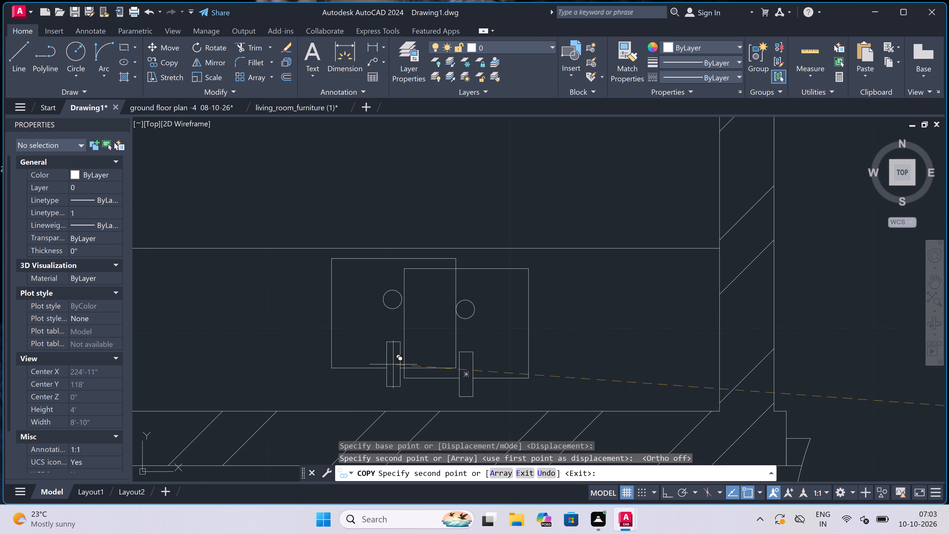
Review the whole first floor plan, checking the kitchens, bedrooms, toilets, lobby and living areas of all four flats.
key("Escape")
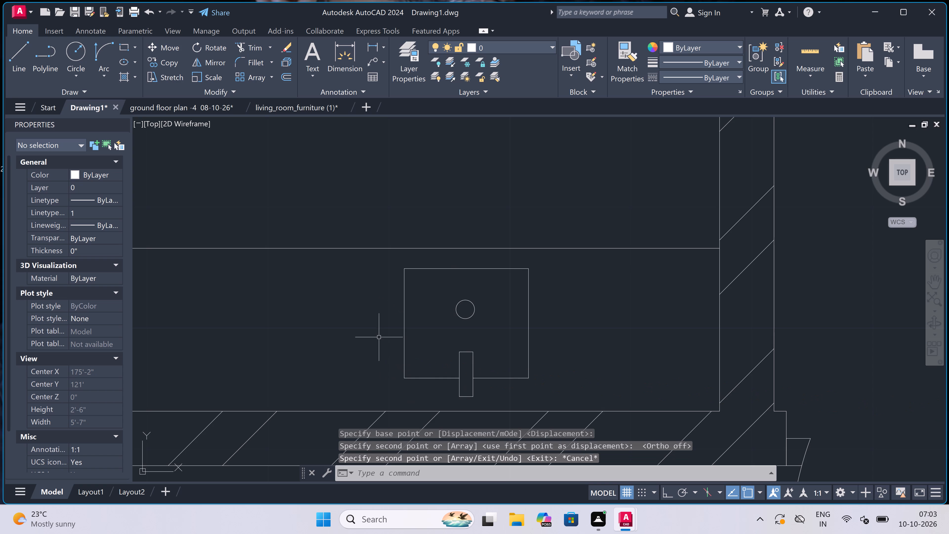
scroll(346, 303, "down", 5)
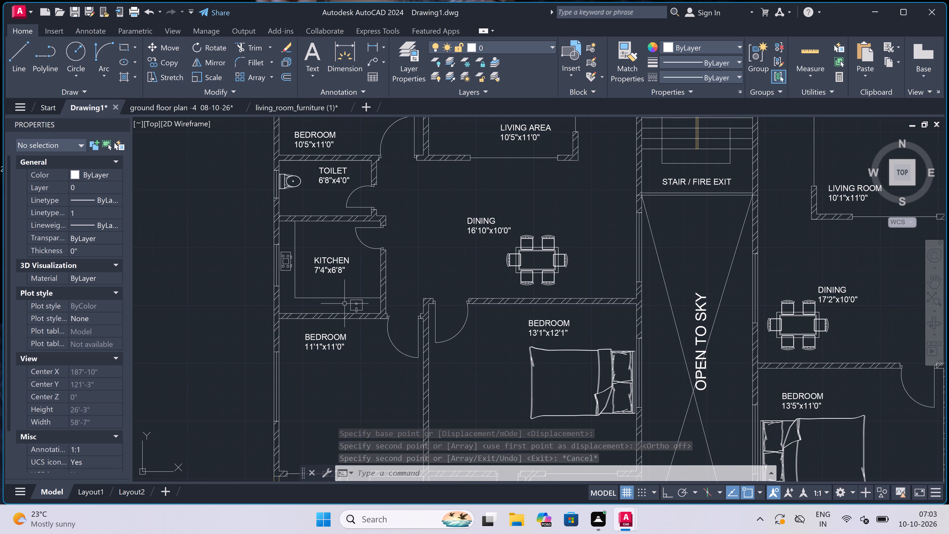
scroll(345, 304, "down", 2)
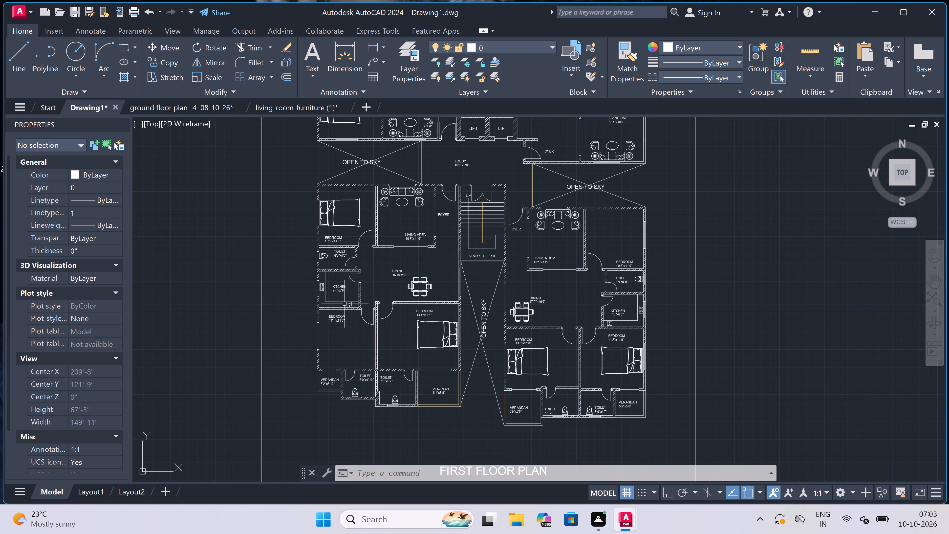
scroll(345, 304, "down", 1)
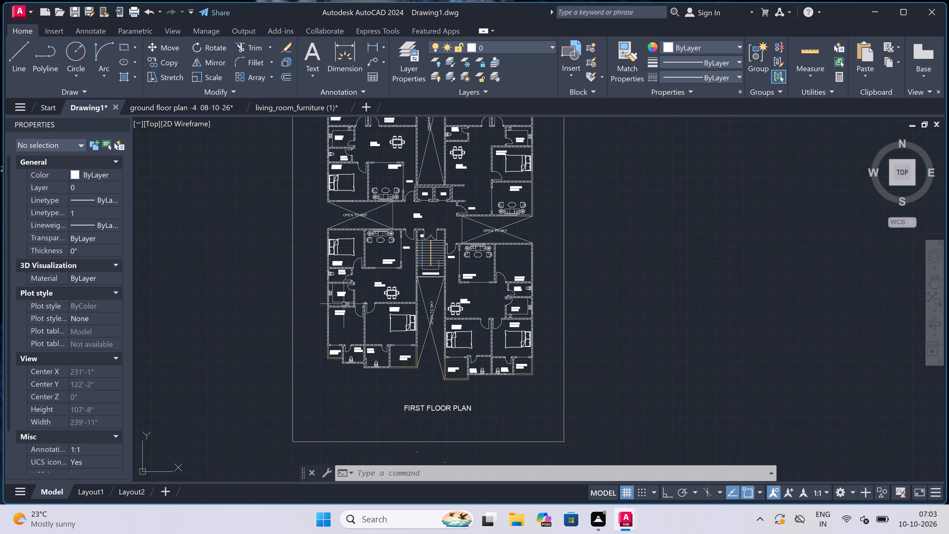
scroll(344, 305, "down", 2)
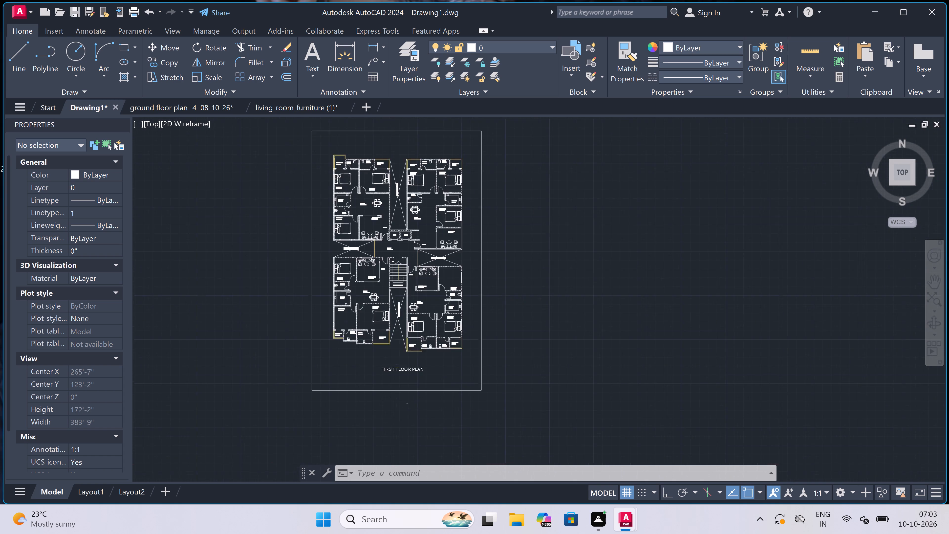
scroll(395, 210, "up", 3)
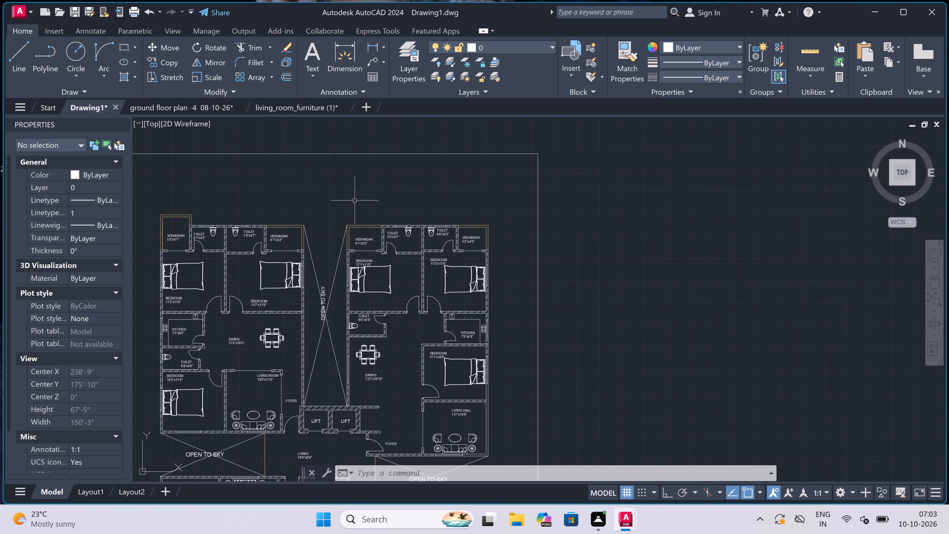
scroll(351, 209, "down", 2)
scroll(326, 324, "up", 3)
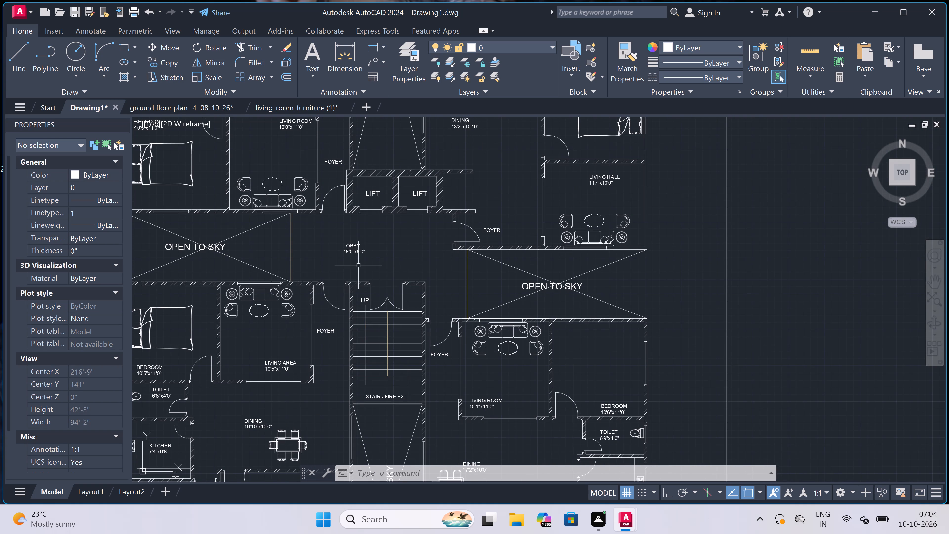
scroll(359, 266, "down", 1)
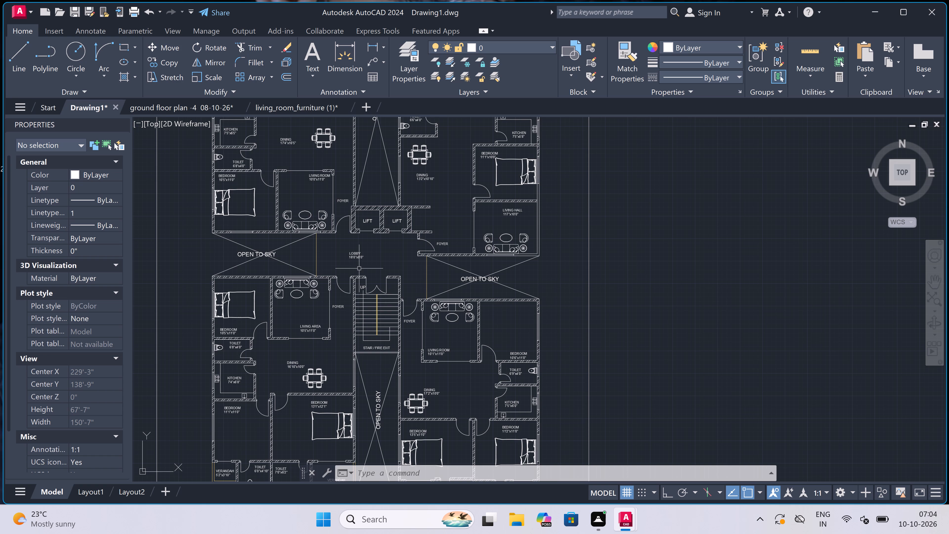
scroll(358, 273, "down", 3)
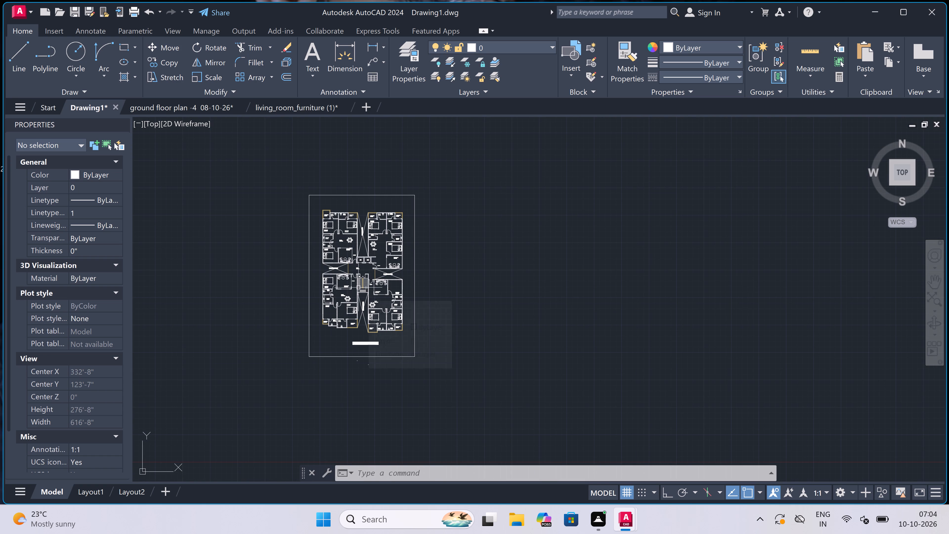
scroll(358, 288, "up", 2)
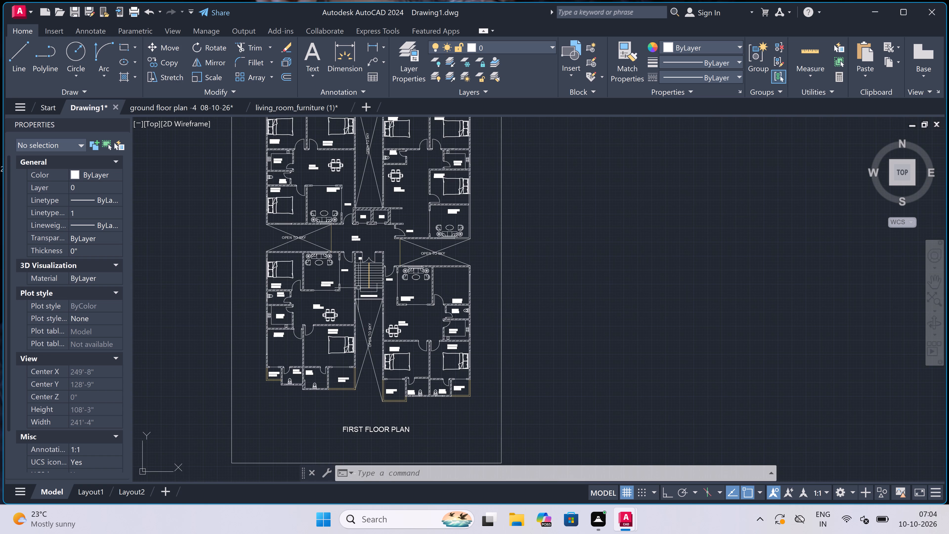
scroll(358, 289, "down", 1)
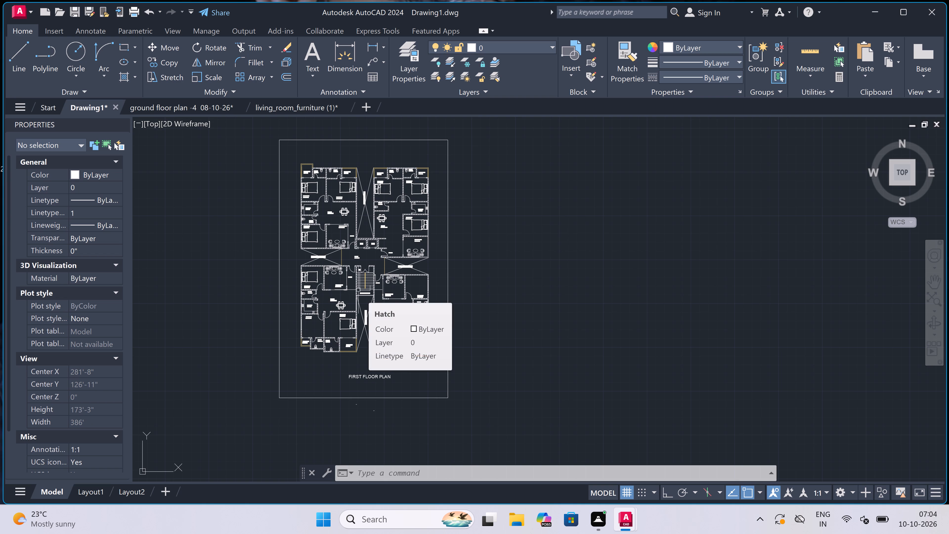
scroll(358, 290, "down", 1)
scroll(349, 260, "up", 2)
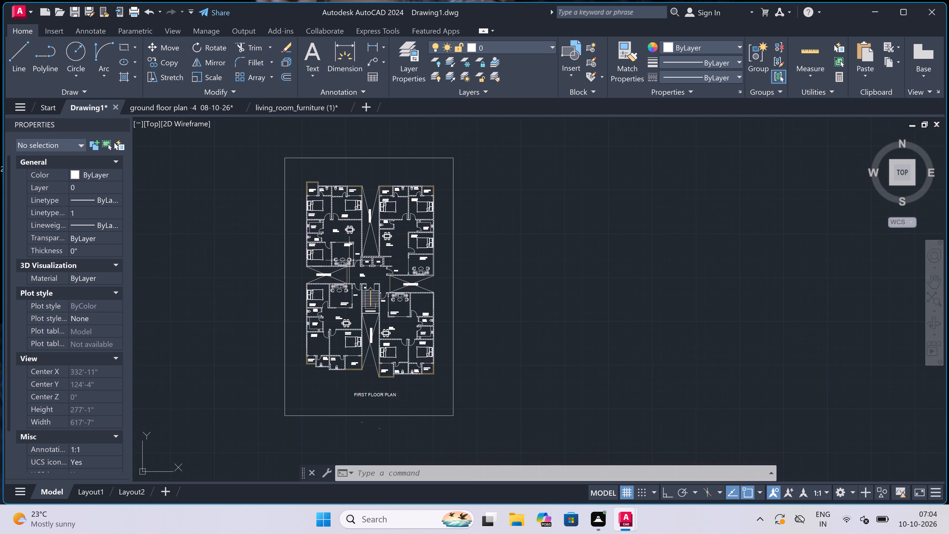
scroll(349, 260, "up", 4)
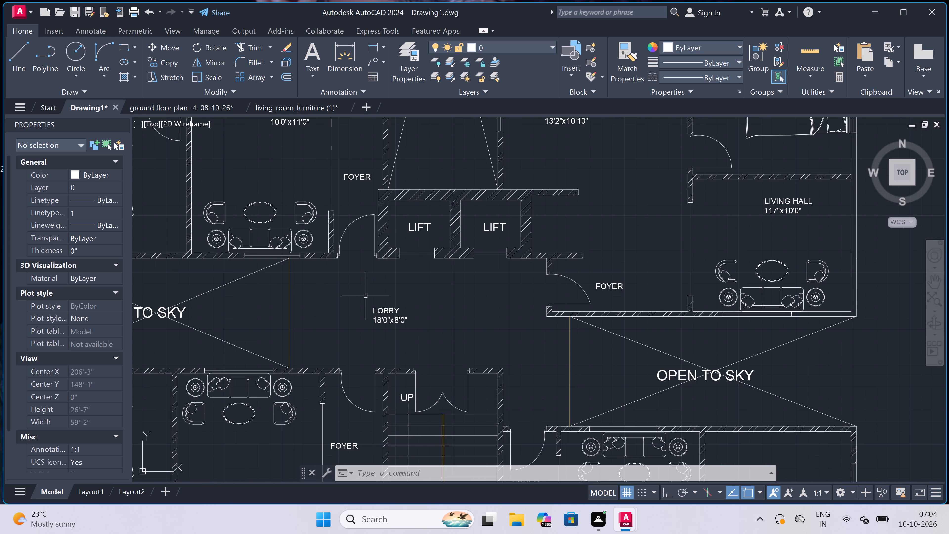
scroll(366, 296, "down", 3)
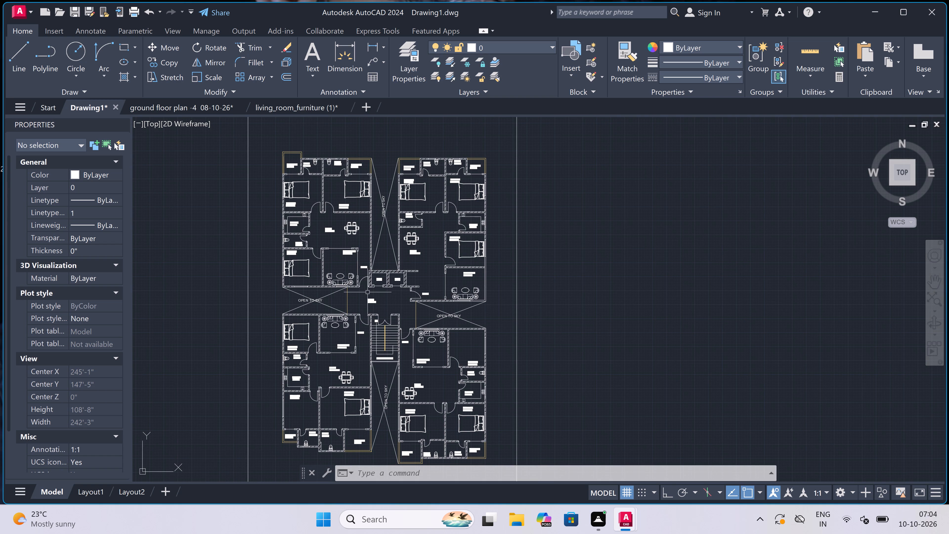
scroll(428, 146, "up", 3)
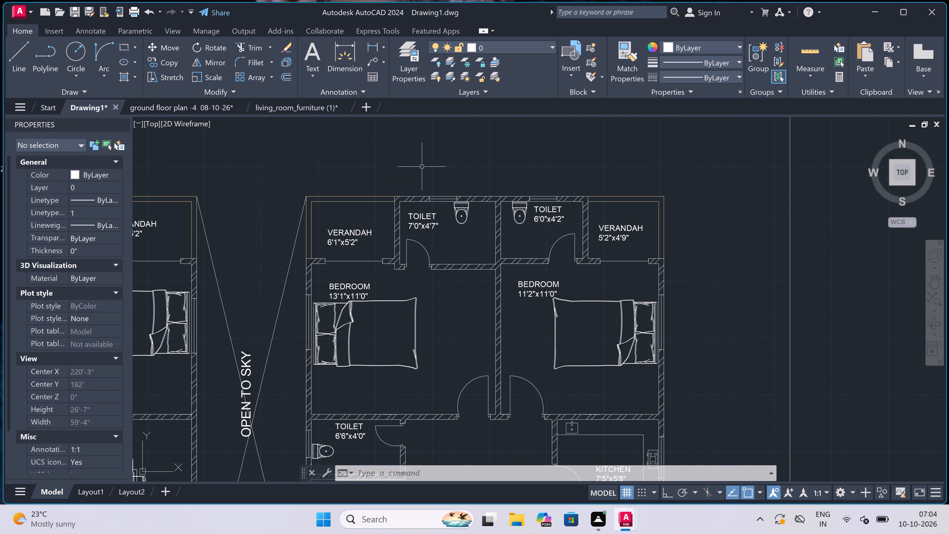
scroll(421, 167, "down", 3)
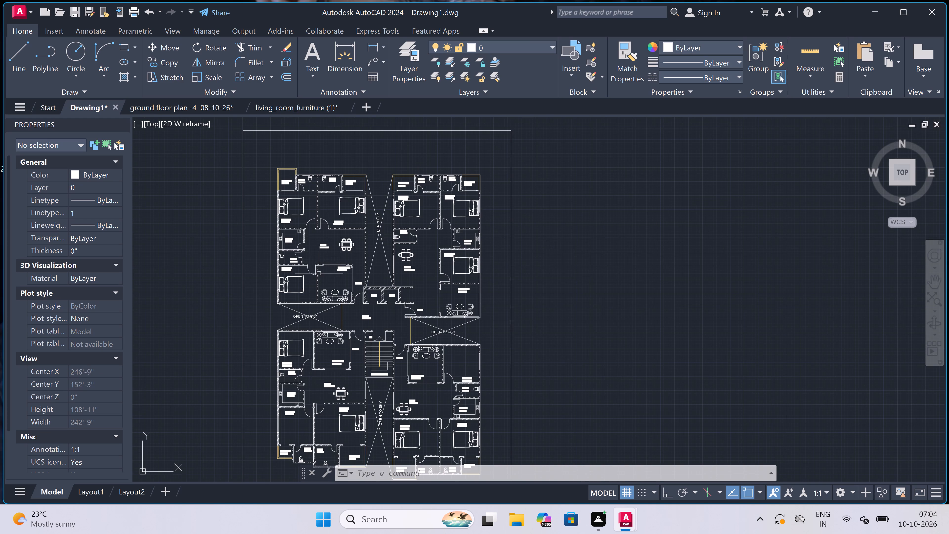
scroll(319, 273, "up", 2)
scroll(321, 275, "down", 2)
scroll(321, 275, "up", 1)
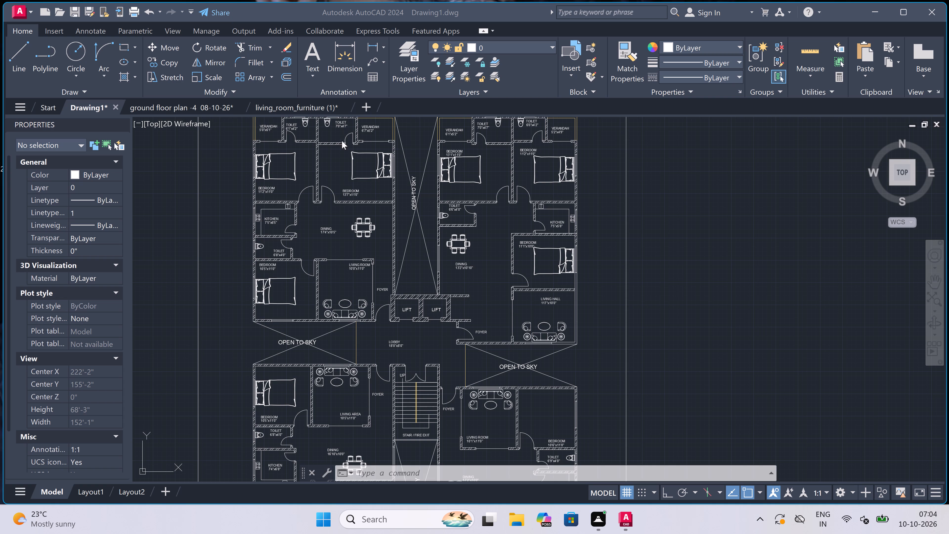
scroll(355, 227, "down", 4)
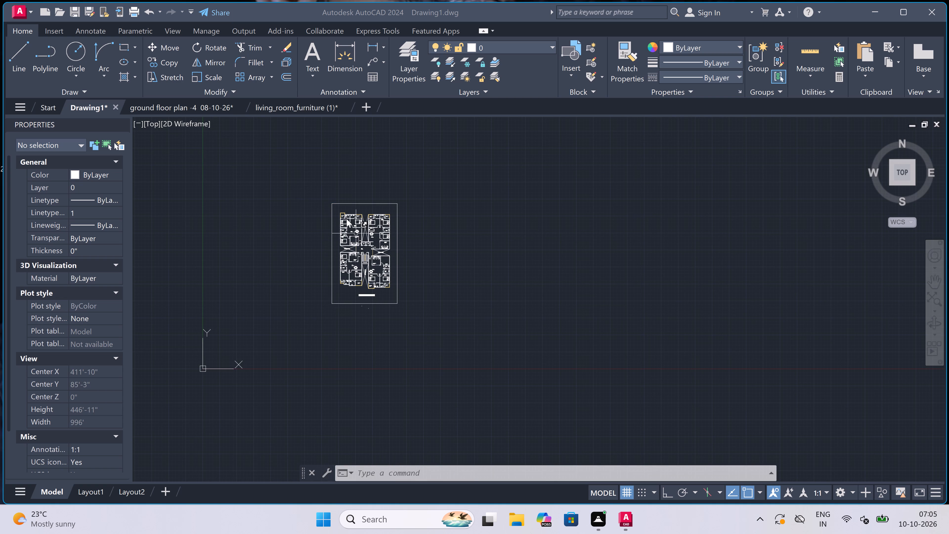
key("Escape")
left_click(410, 208)
scroll(363, 204, "up", 3)
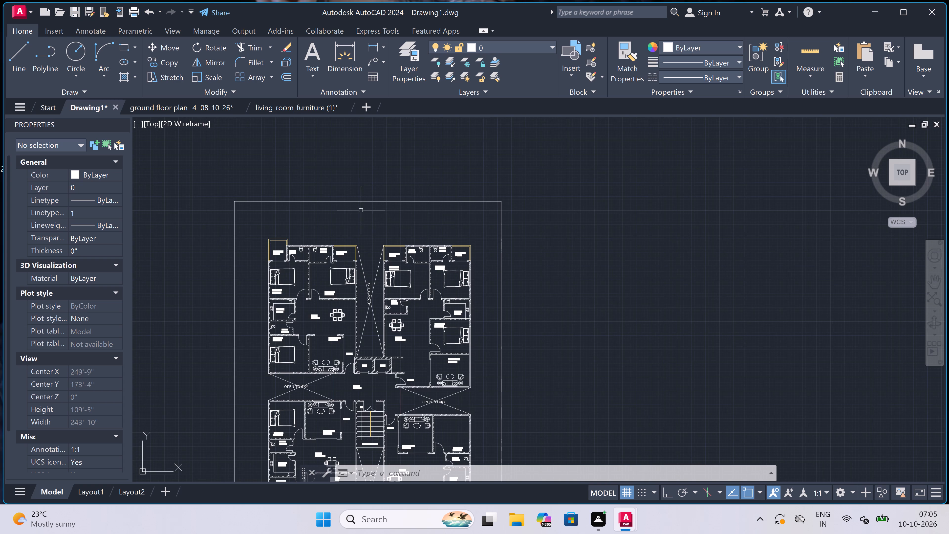
scroll(356, 241, "up", 2)
scroll(367, 259, "down", 2)
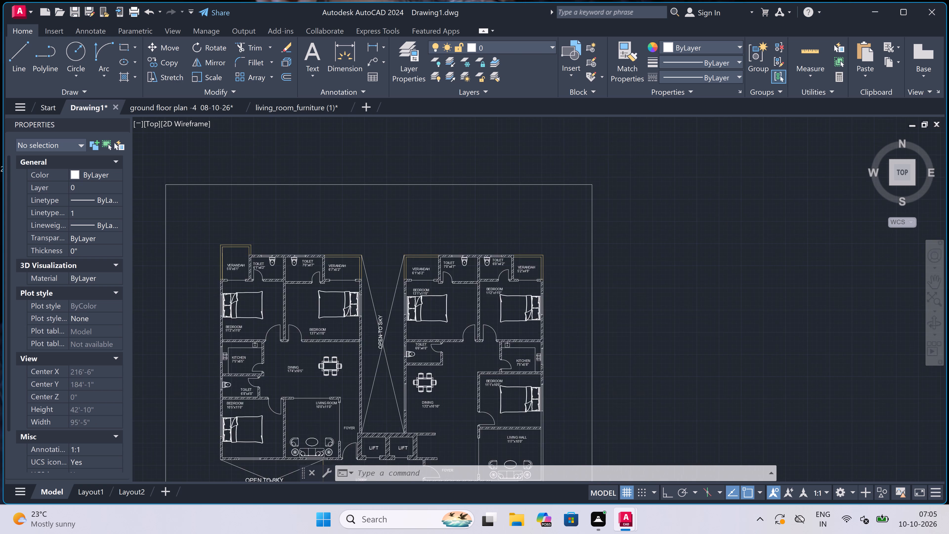
In the northwest flat's 7'5"x6'5" kitchen, draw a line with ortho on from the counter's inner corner west to the west wall.
scroll(273, 359, "up", 3)
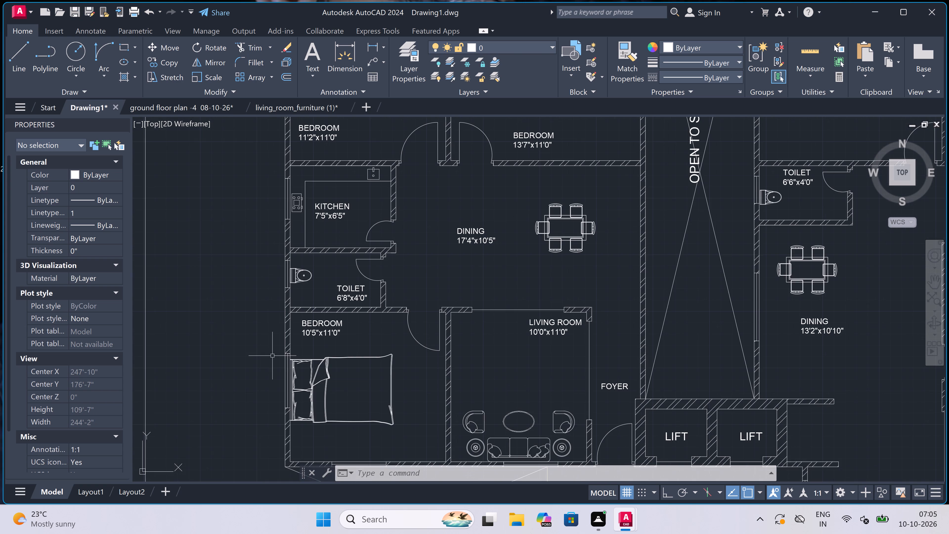
scroll(298, 235, "down", 1)
scroll(297, 198, "up", 3)
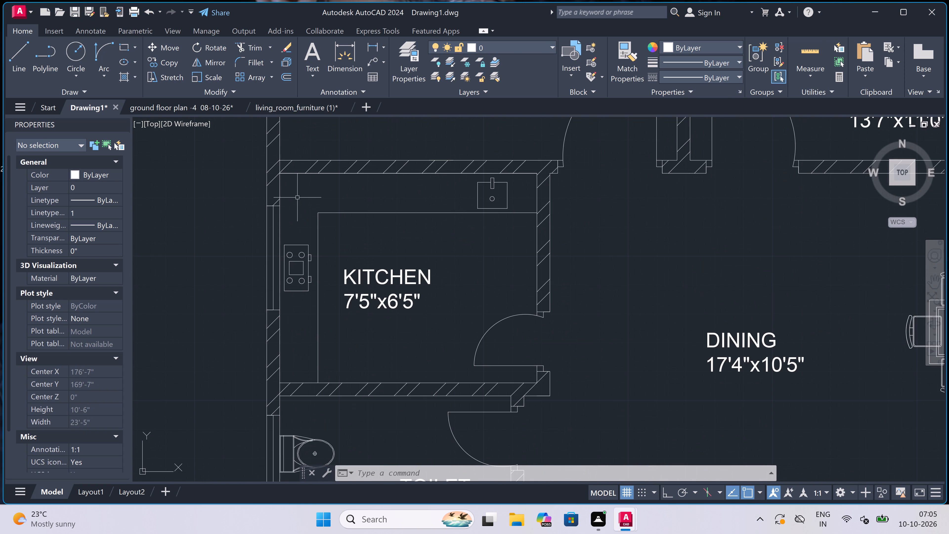
scroll(299, 219, "up", 1)
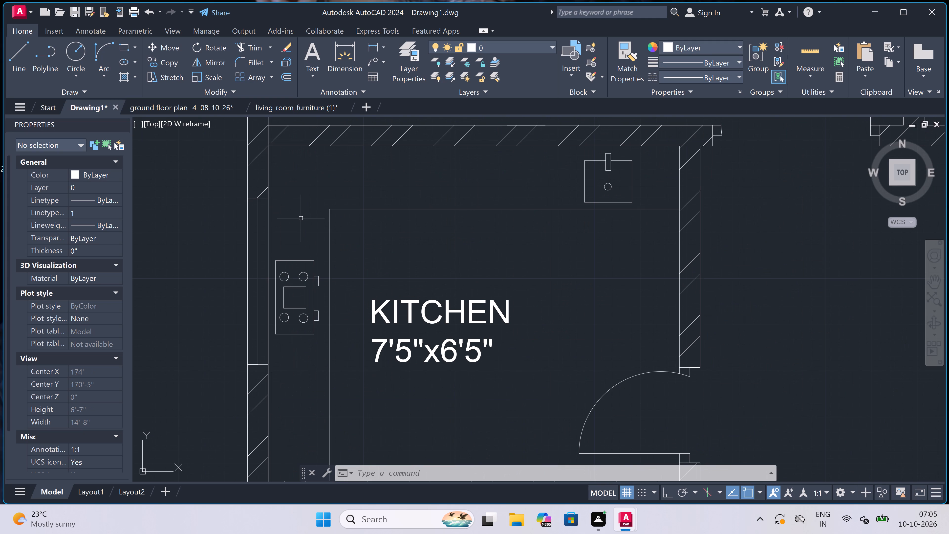
key("l")
key("space")
left_click(330, 209)
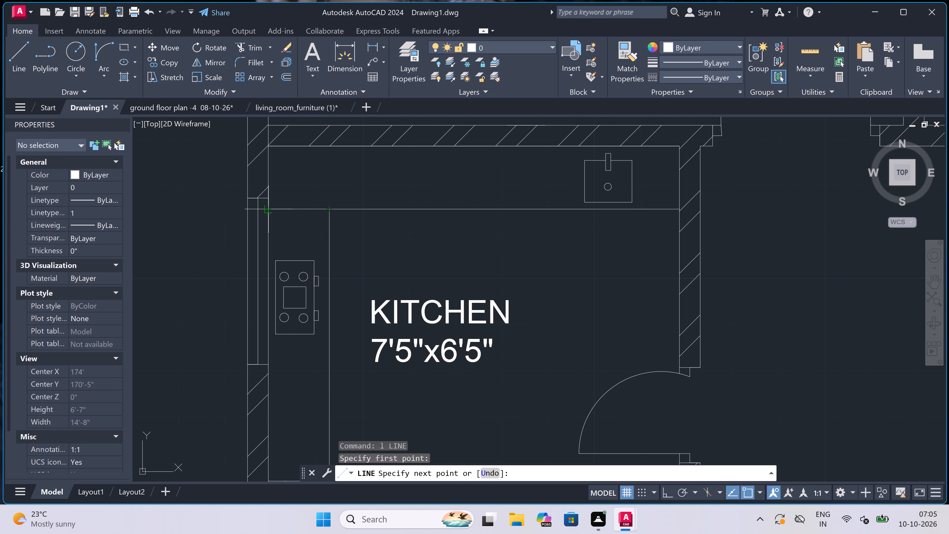
key("F8")
left_click(267, 211)
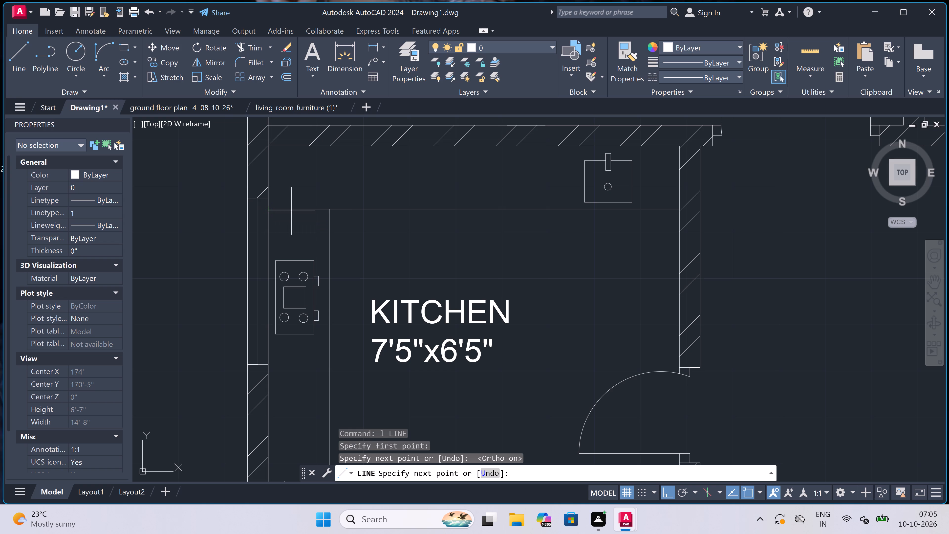
key("Escape")
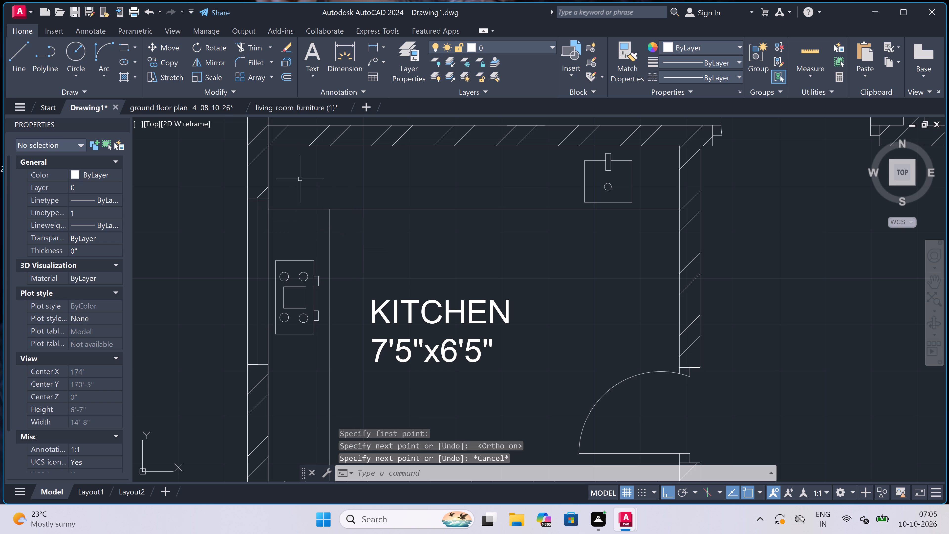
Draw a rectangle in the northwest corner of the 7'5"x6'5" kitchen's counter, slightly inside the walls and the counter edge.
scroll(291, 159, "up", 1)
scroll(317, 185, "down", 1)
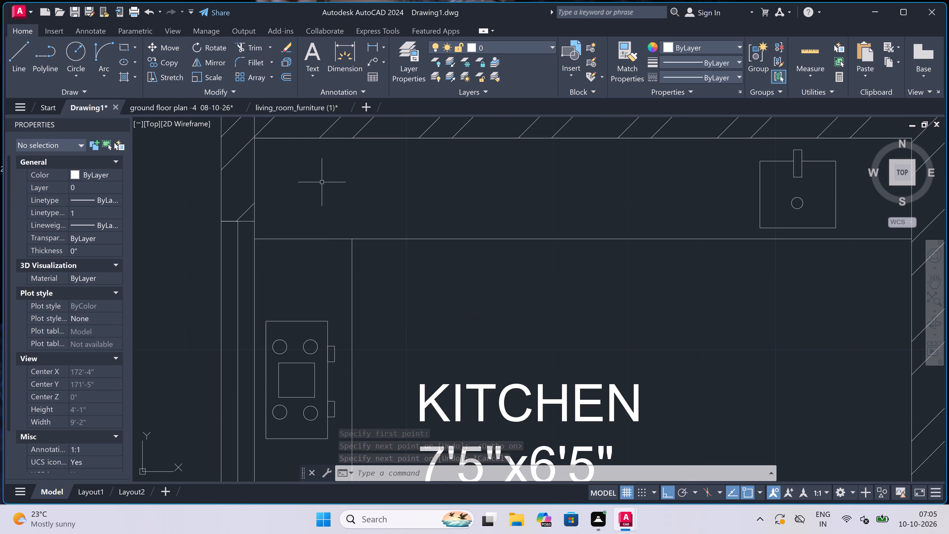
scroll(317, 185, "down", 1)
scroll(291, 155, "up", 3)
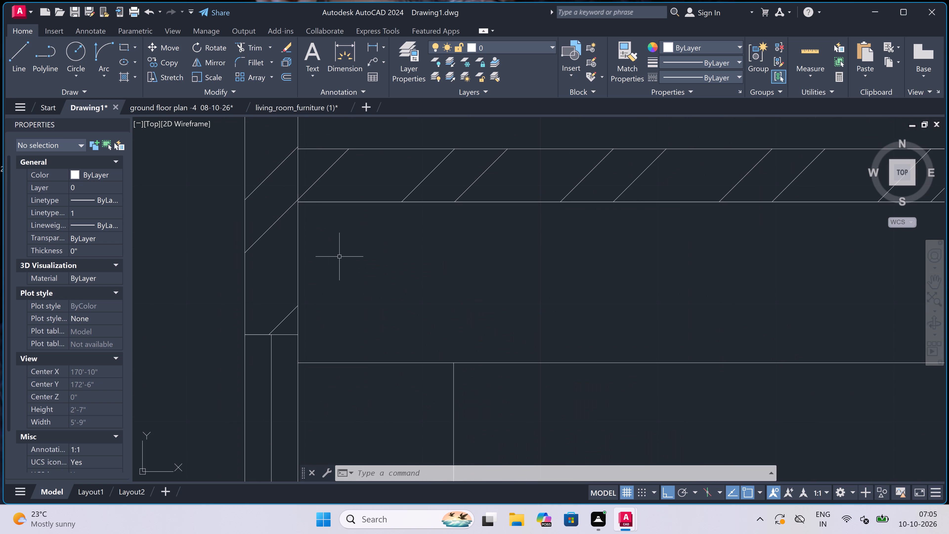
type("re")
key("c")
key("space")
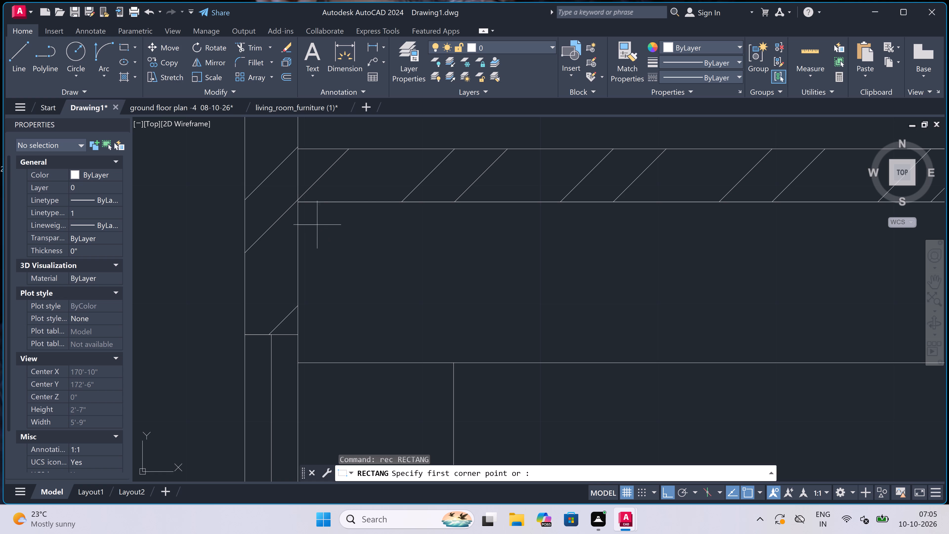
left_click_drag(314, 215, 315, 221)
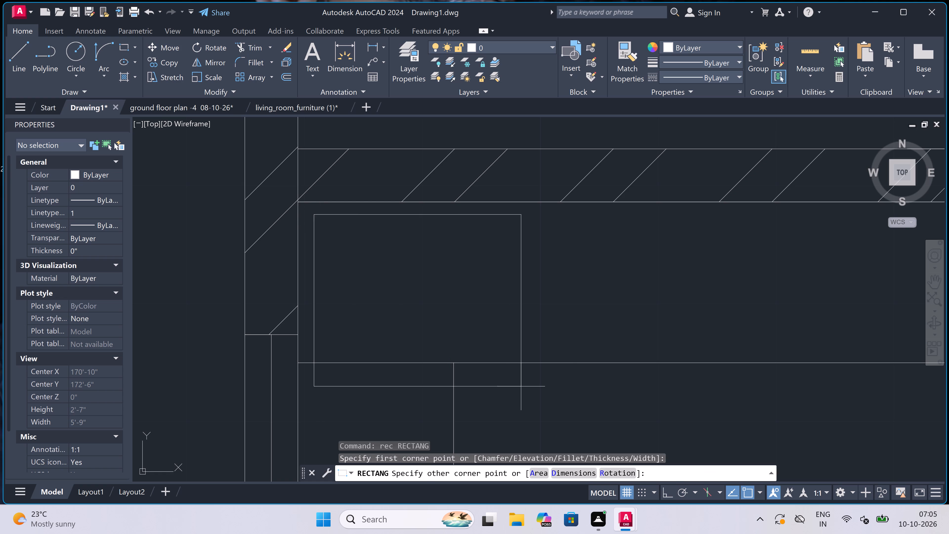
left_click(563, 344)
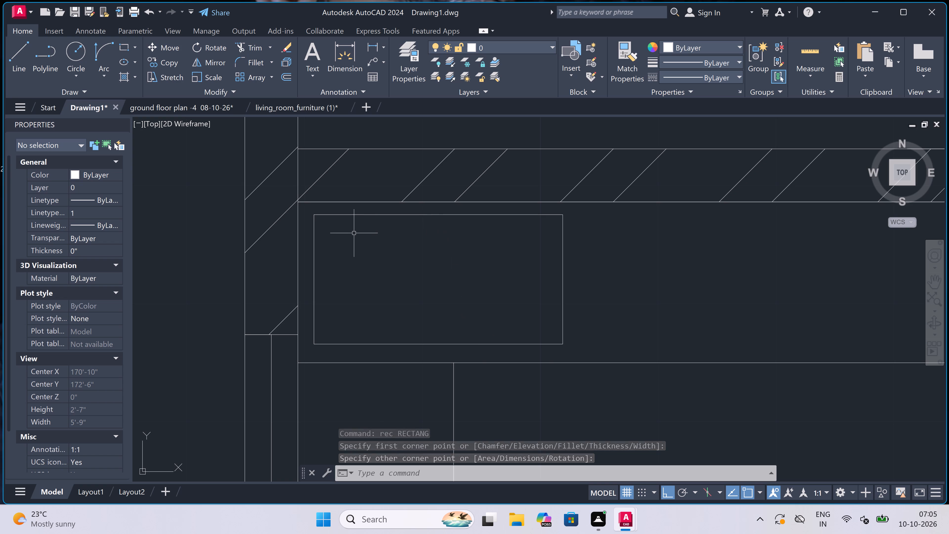
key("space")
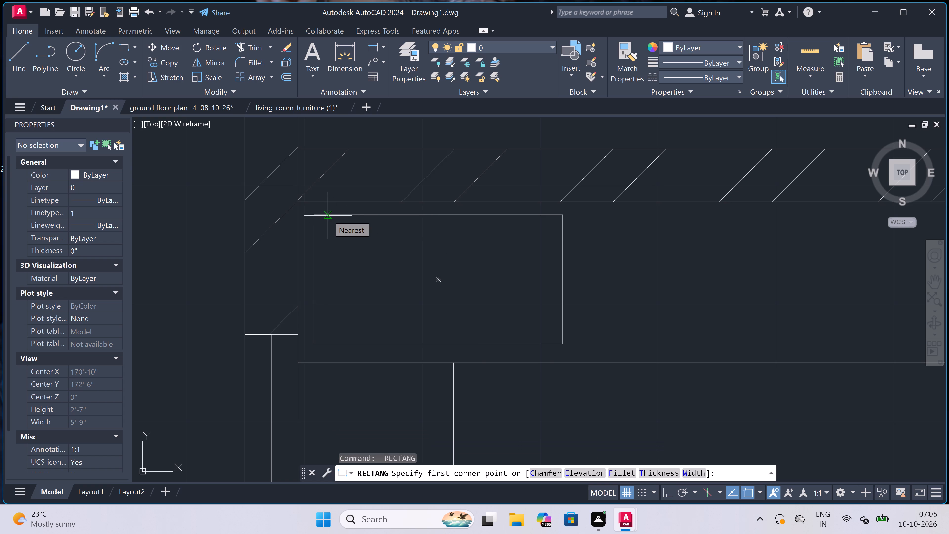
key("Escape")
With ortho on, draw three vertical lines about 11" long across the west part of the corner counter rectangle, from its north edge to its south edge.
type("l")
key("space")
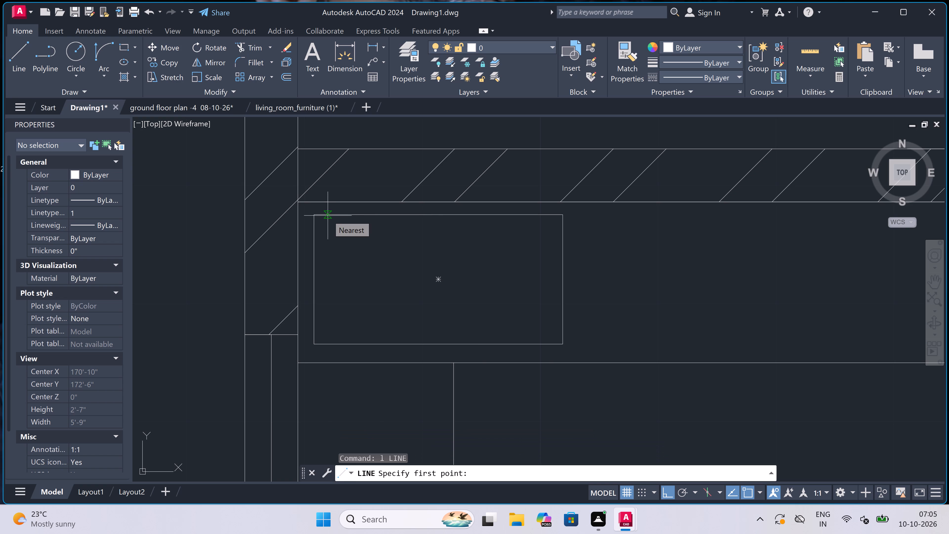
left_click(372, 219)
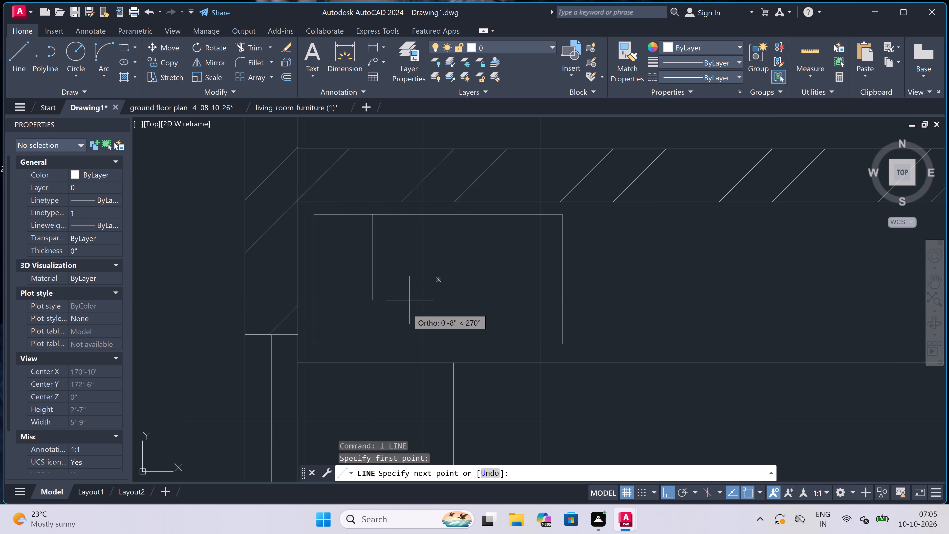
left_click(373, 344)
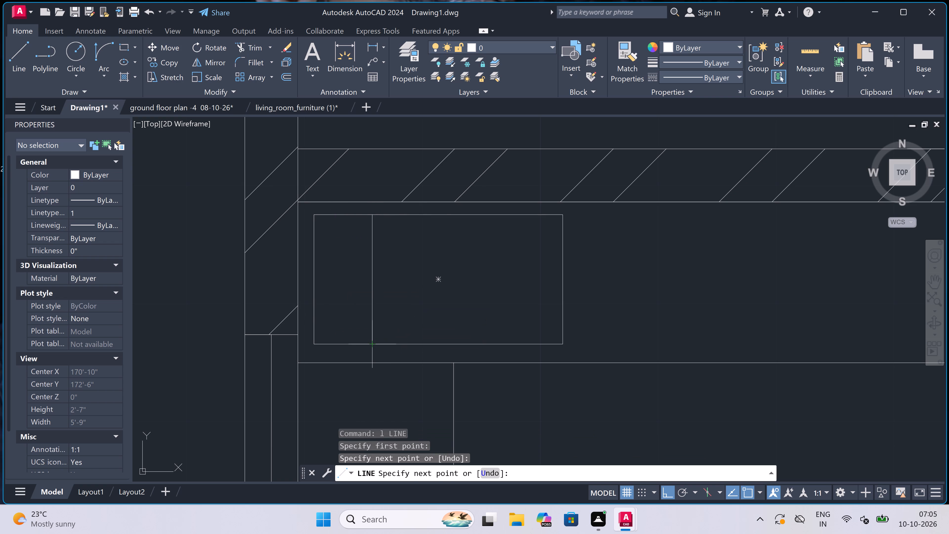
left_click(351, 343)
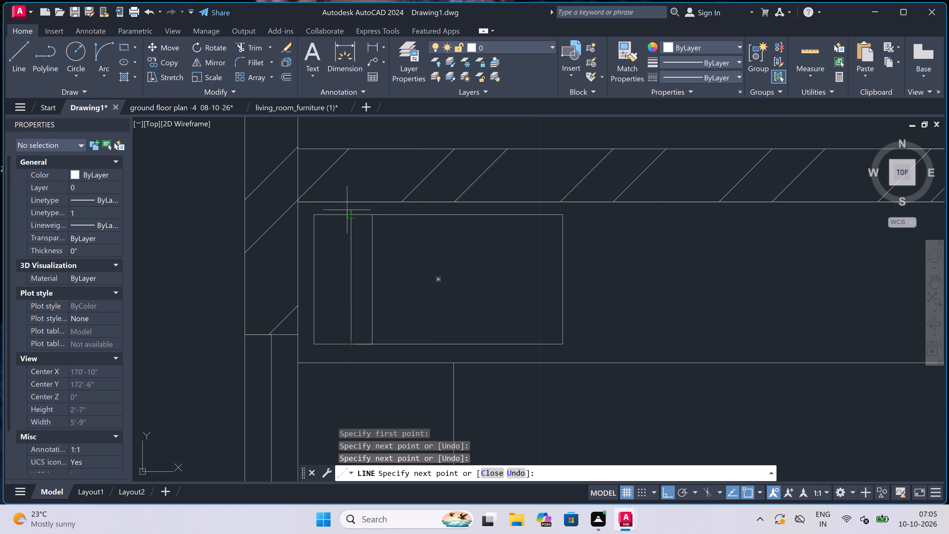
left_click(349, 218)
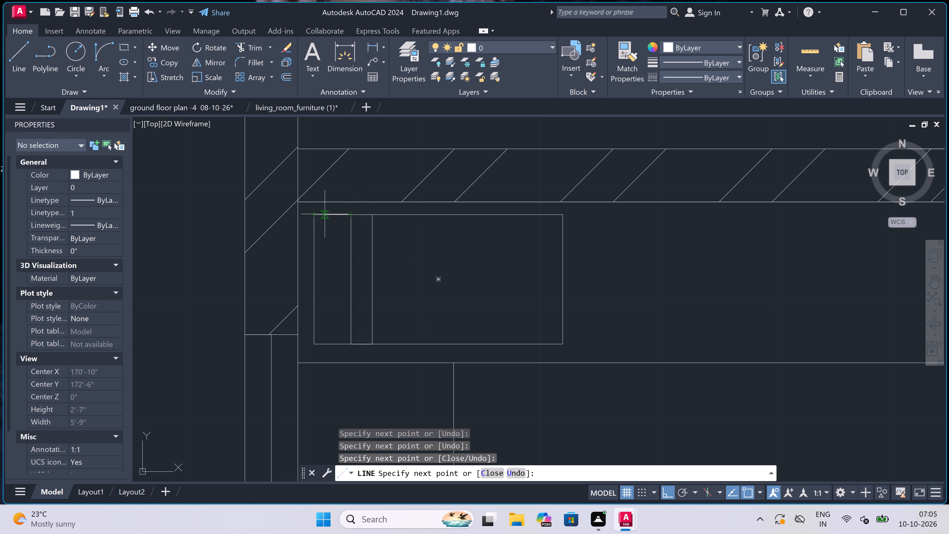
left_click(327, 214)
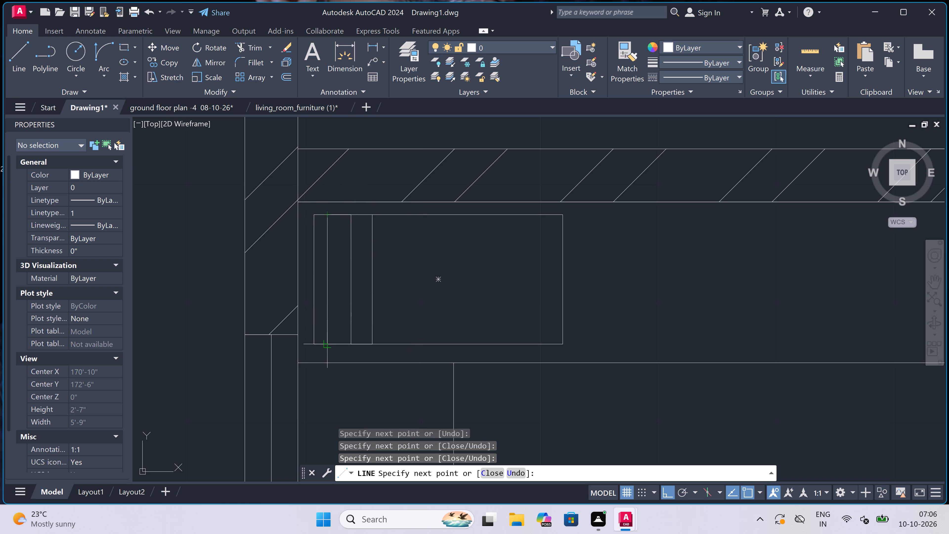
left_click(330, 346)
key("Escape")
Move the three vertical lines slightly east along the rectangle's north edge.
left_click_drag(399, 253, 395, 255)
left_click(316, 308)
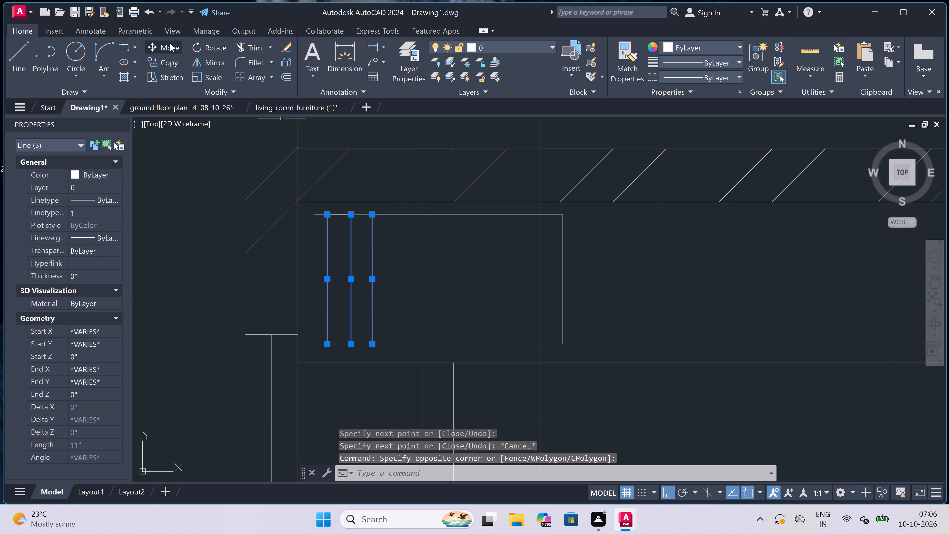
left_click(164, 44)
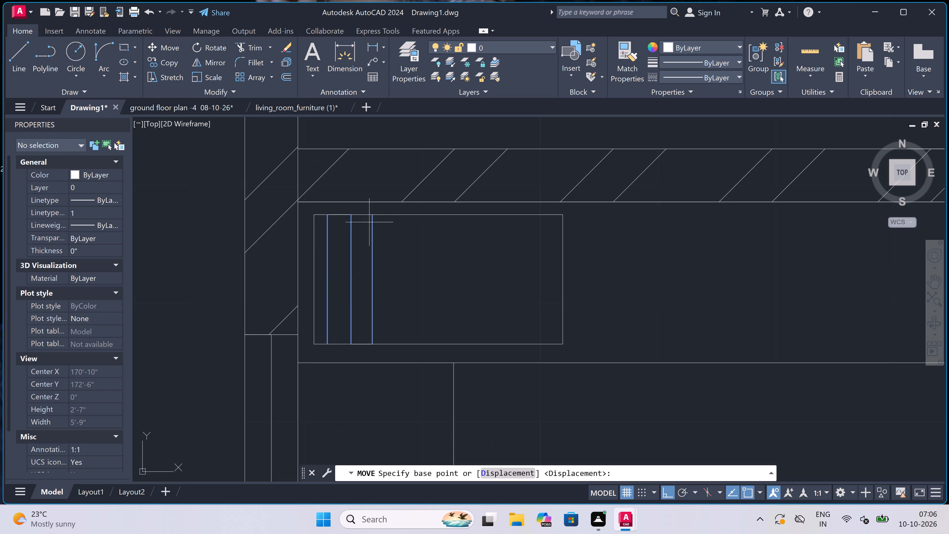
left_click(372, 217)
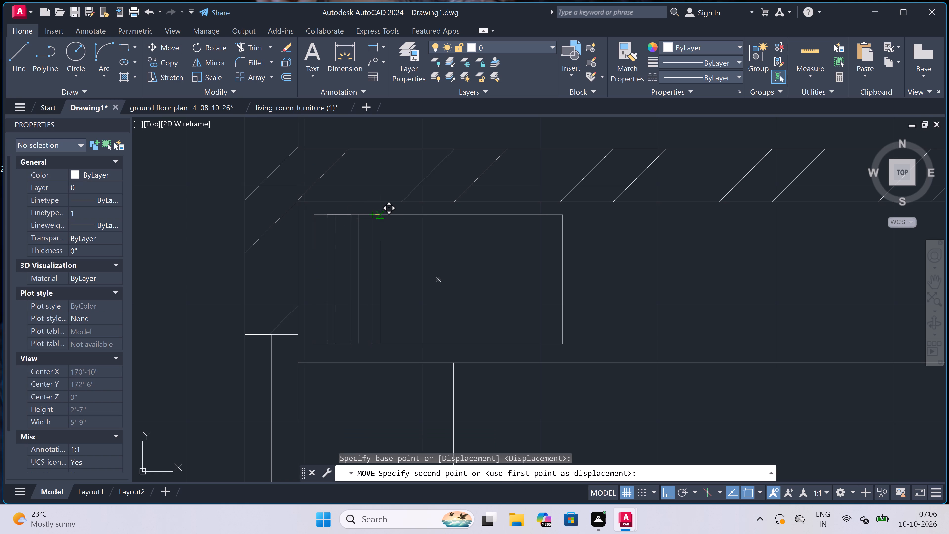
left_click(381, 218)
Draw a horizontal line from the easternmost vertical line's midpoint to the midpoint of the rectangle's east edge.
scroll(422, 242, "down", 4)
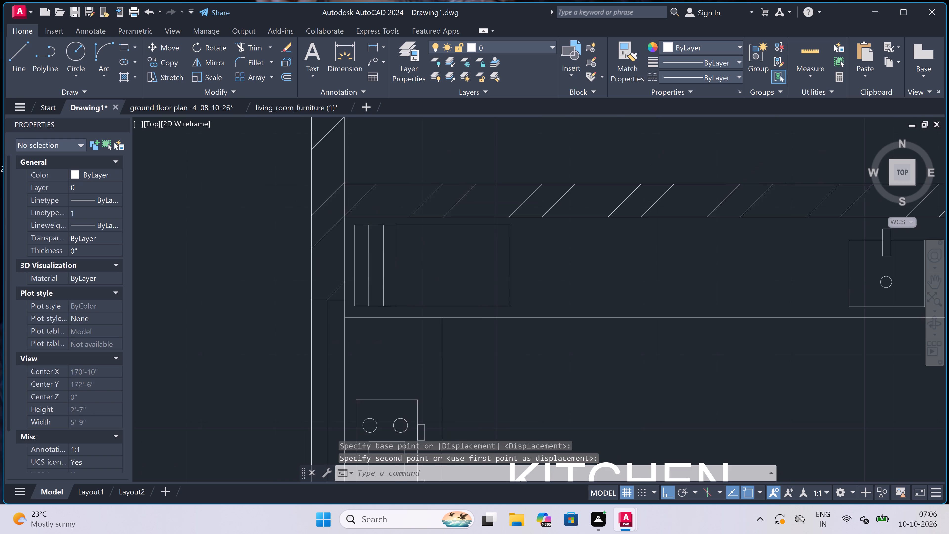
scroll(455, 246, "up", 1)
scroll(380, 242, "up", 2)
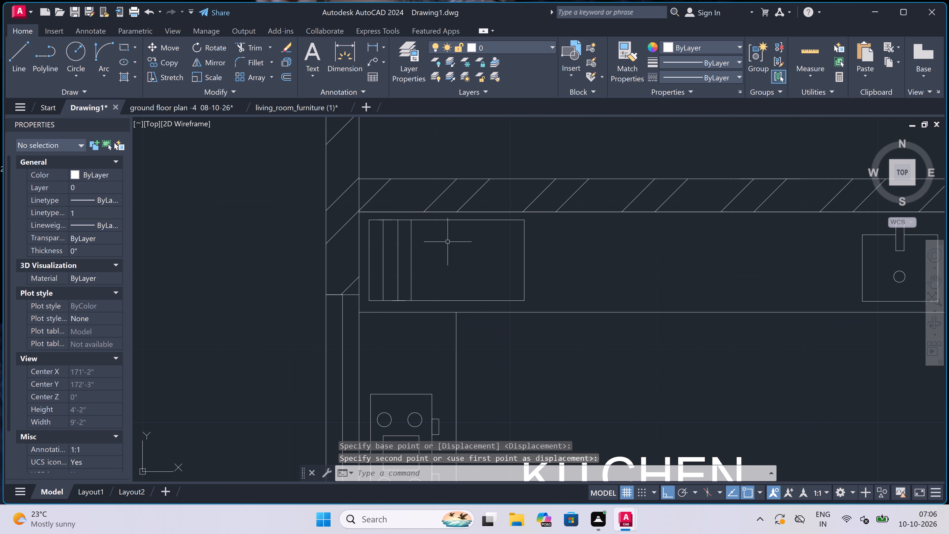
type("l")
key("space")
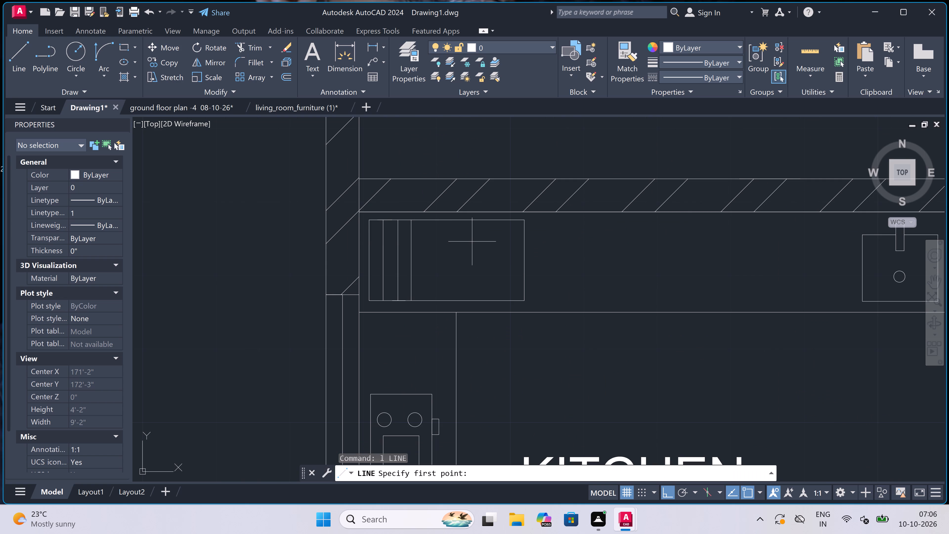
double_click(413, 259)
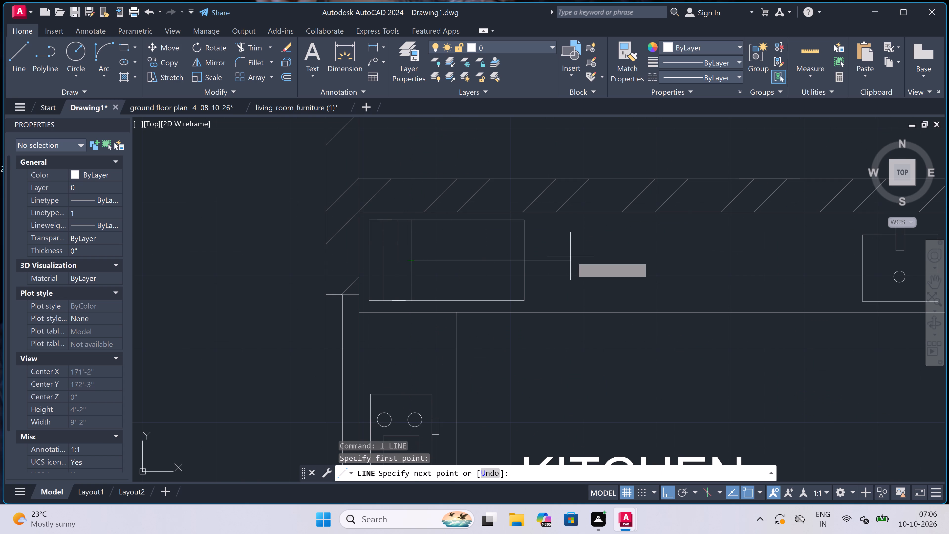
left_click(526, 256)
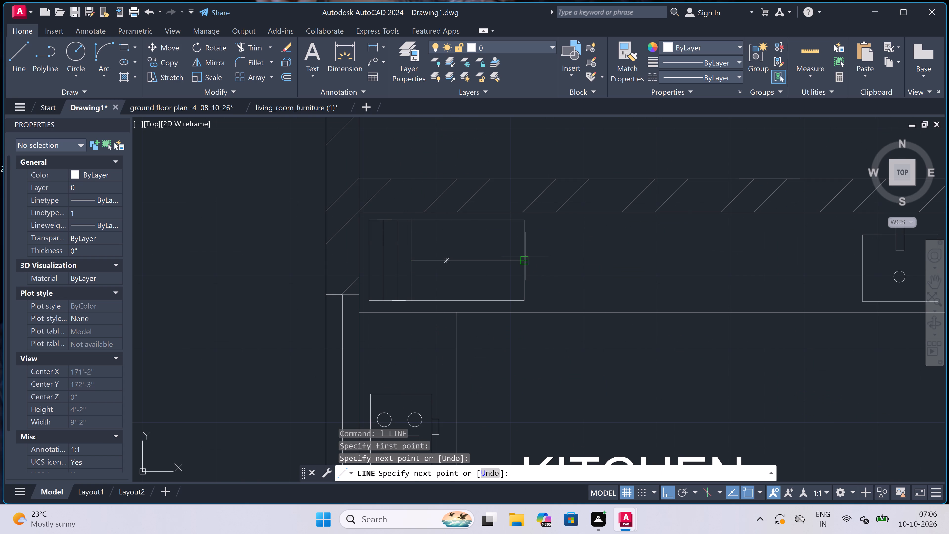
key("Escape")
Delete the two western vertical lines inside the rectangle, keeping the one that meets the horizontal divider.
scroll(475, 253, "up", 2)
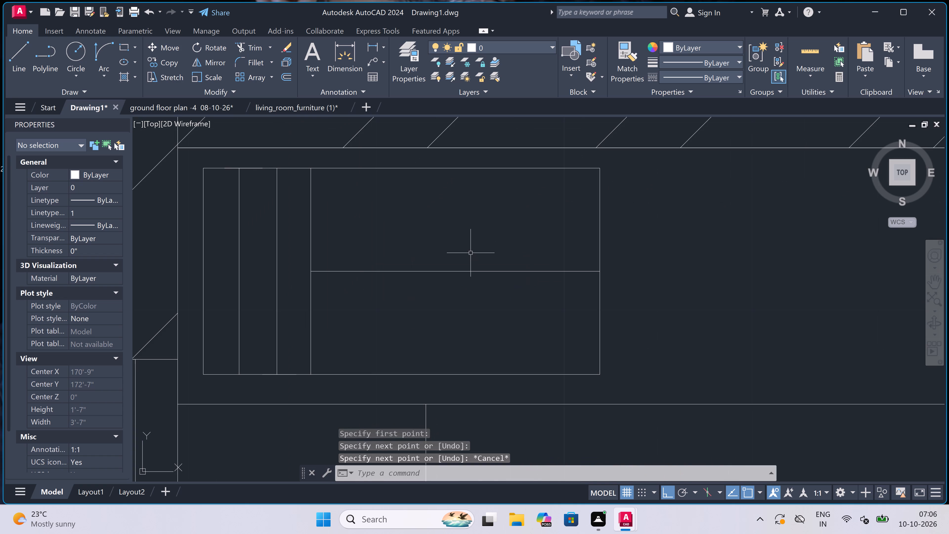
scroll(391, 252, "down", 4)
scroll(391, 252, "up", 3)
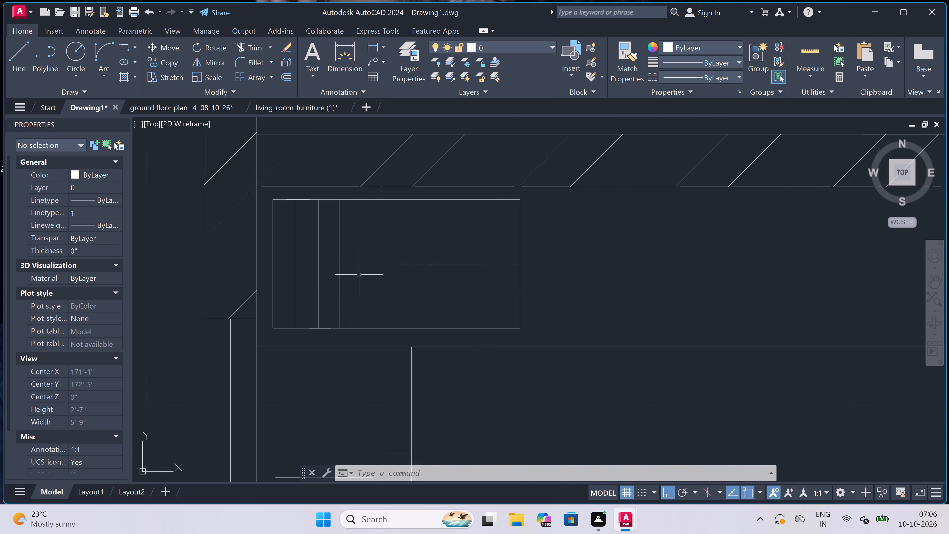
scroll(359, 275, "down", 2)
scroll(334, 273, "up", 2)
scroll(375, 258, "up", 1)
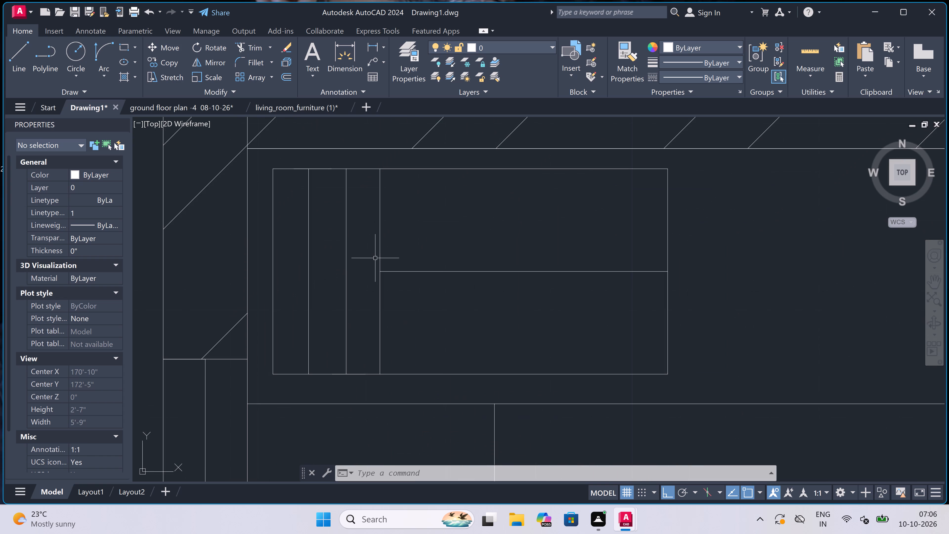
left_click(362, 239)
left_click(304, 275)
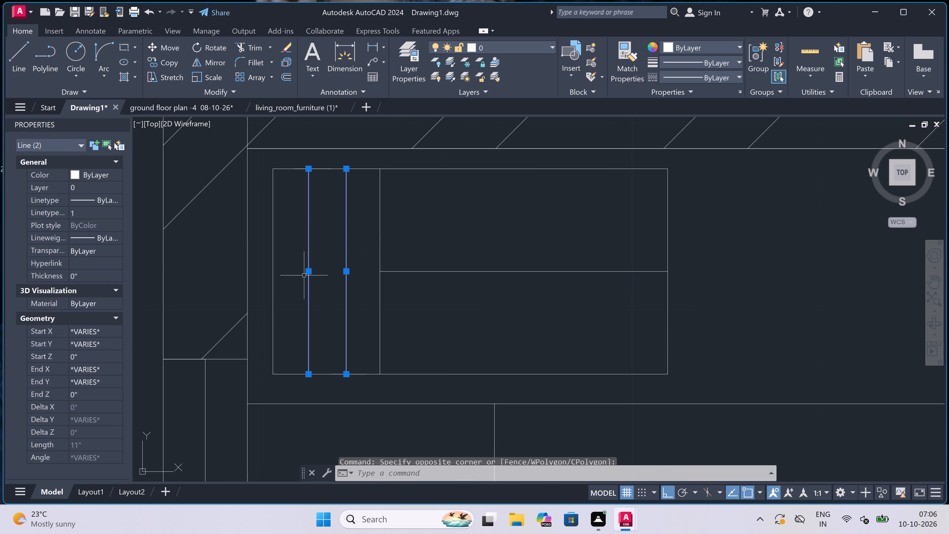
key("Delete")
With ortho off, draw two slanted lines in the rectangle's west compartment, from its north edge down to the lower west edge and southwest corner area.
type("l")
key("space")
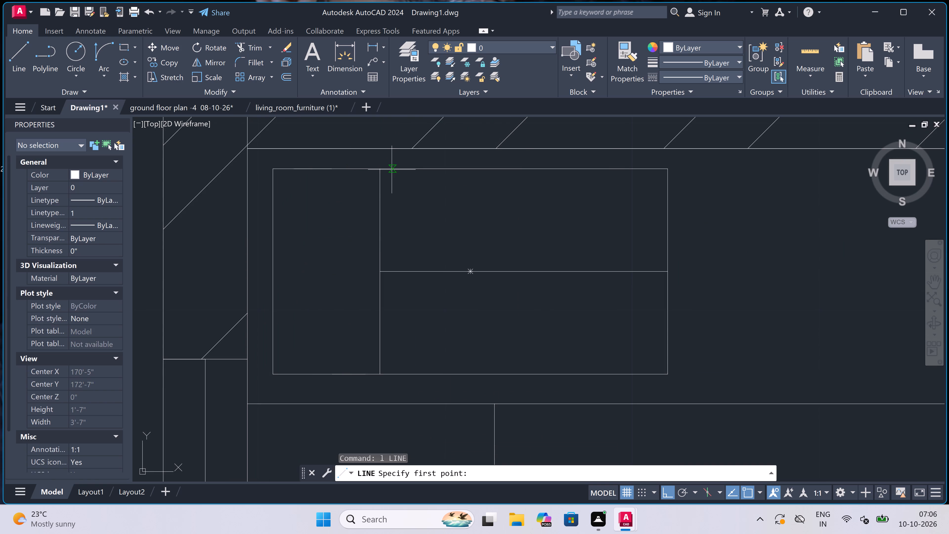
double_click(378, 169)
key("F8")
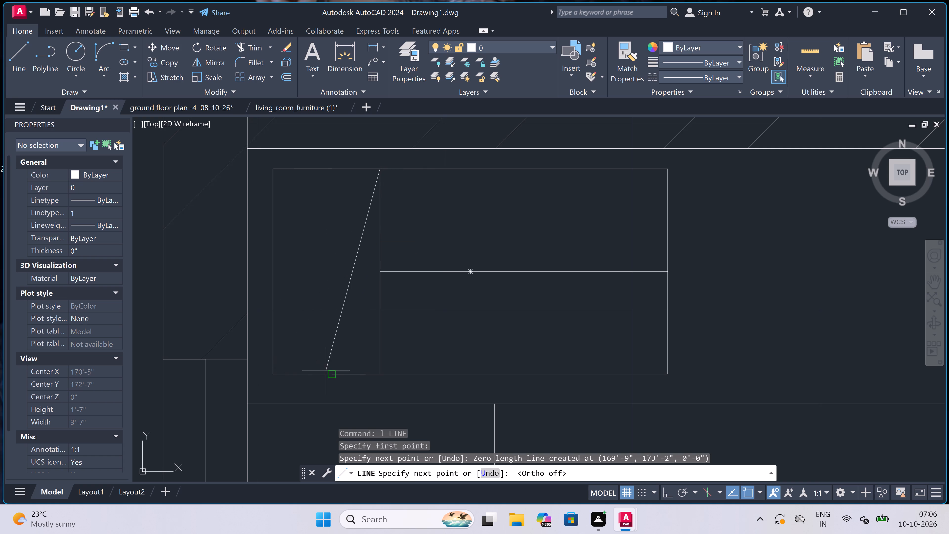
key("Escape")
key("space")
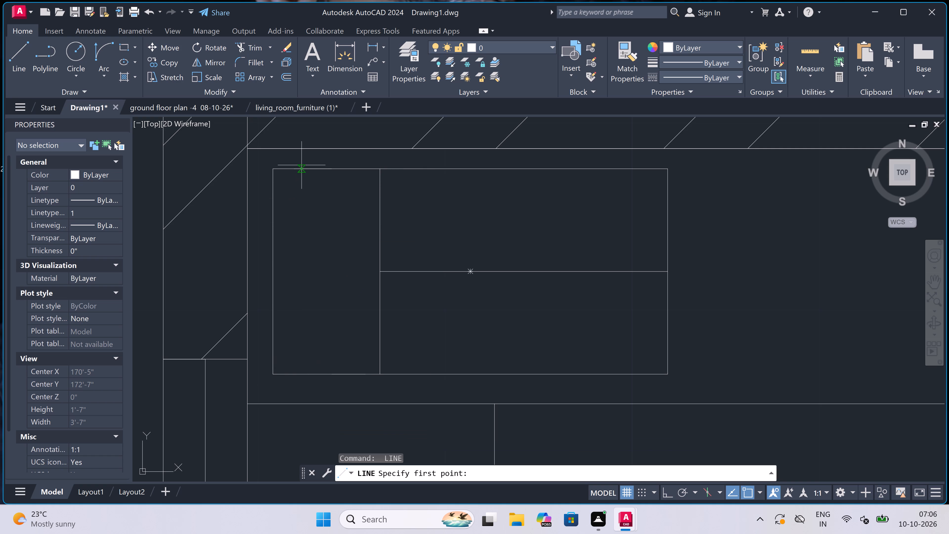
left_click(298, 169)
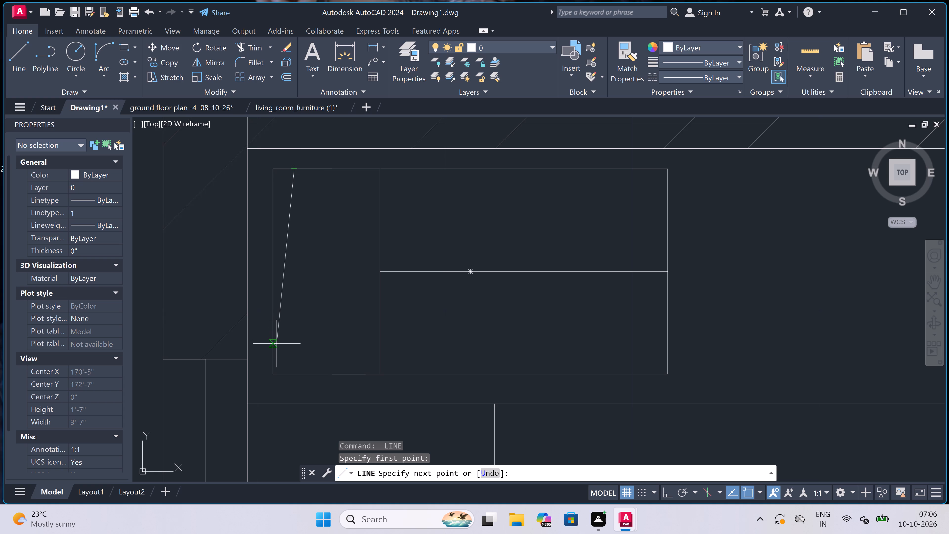
left_click(275, 348)
key("Escape")
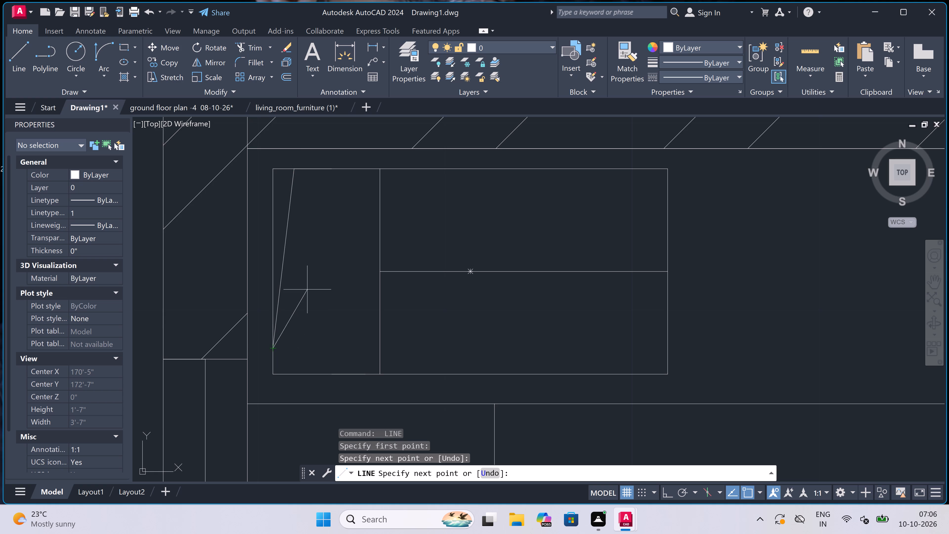
key("space")
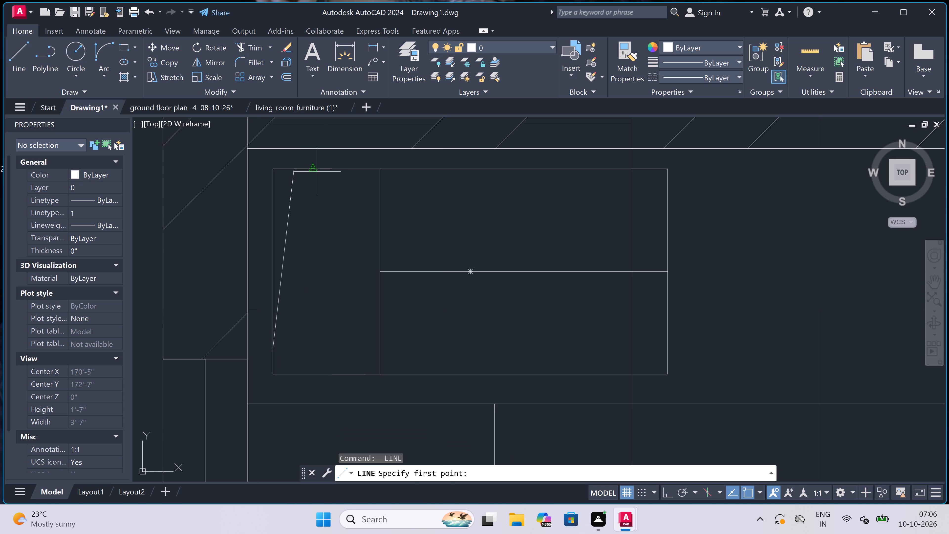
left_click(317, 171)
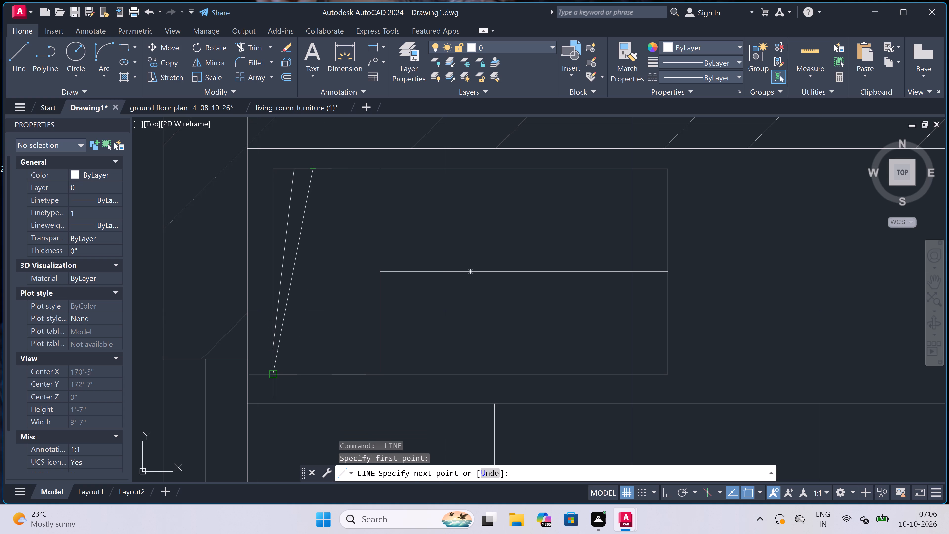
scroll(277, 376, "up", 2)
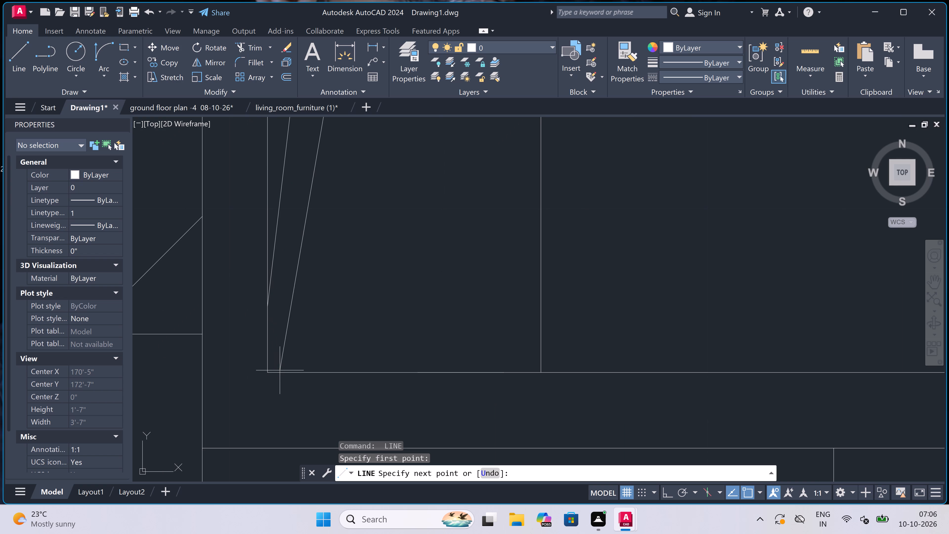
left_click(282, 371)
key("Escape")
Add two more slanted lines east of the first pair, running from the compartment's north edge southwest to its south edge.
scroll(321, 357, "down", 1)
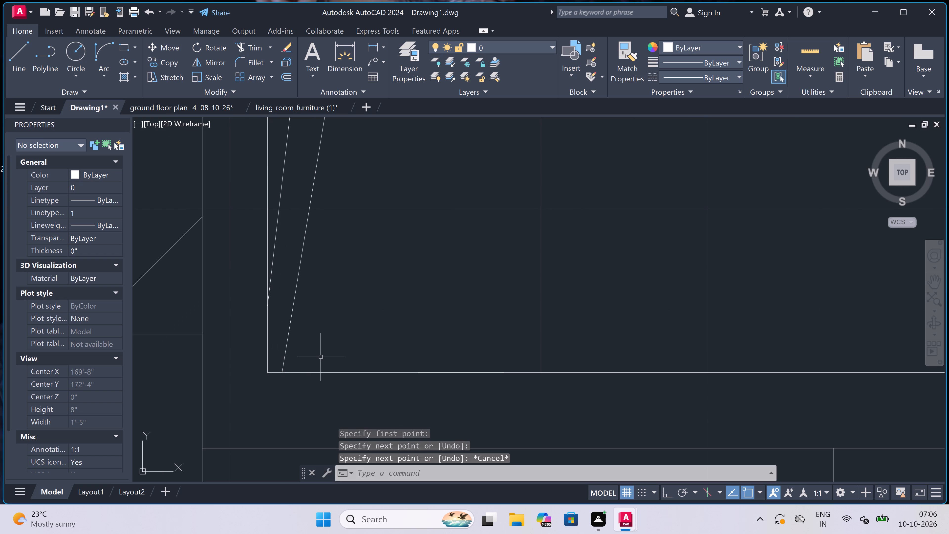
scroll(321, 357, "down", 1)
key("space")
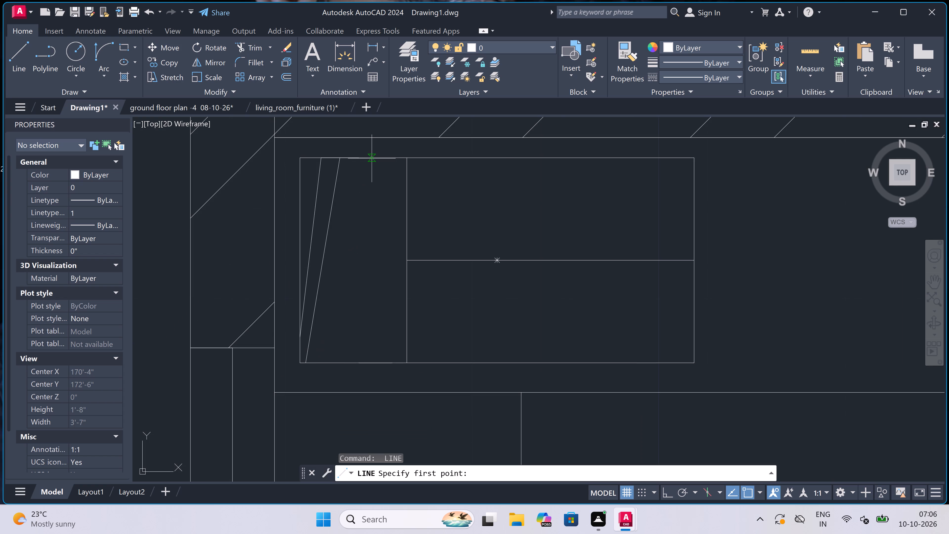
left_click(369, 157)
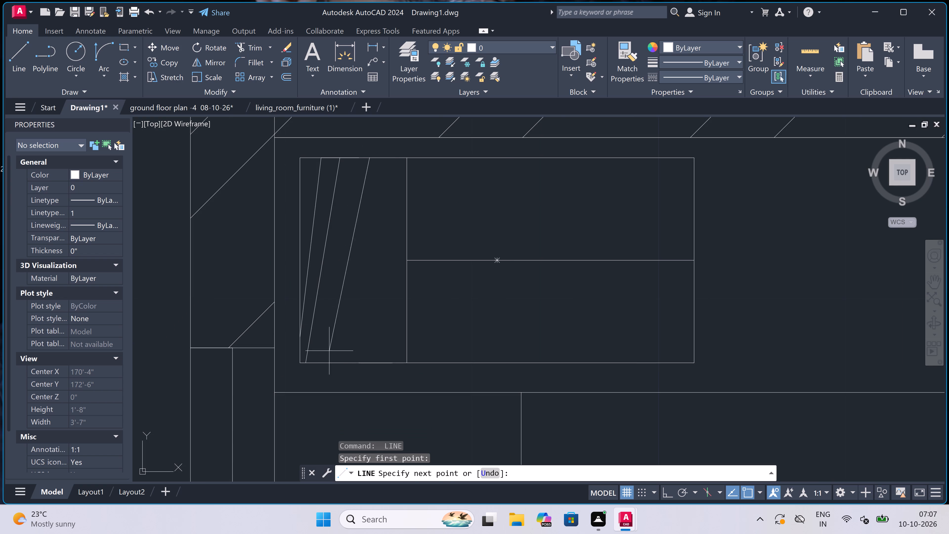
key("Escape")
key("space")
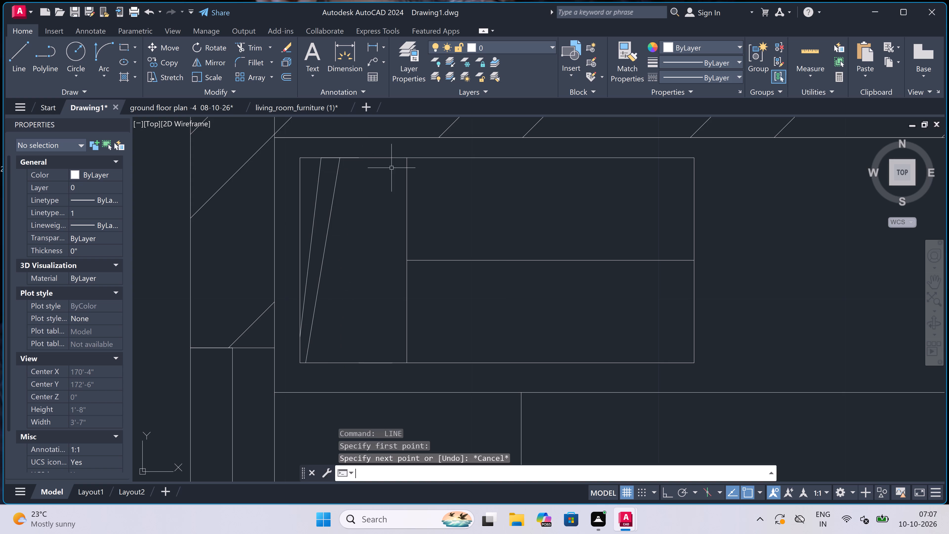
left_click(360, 157)
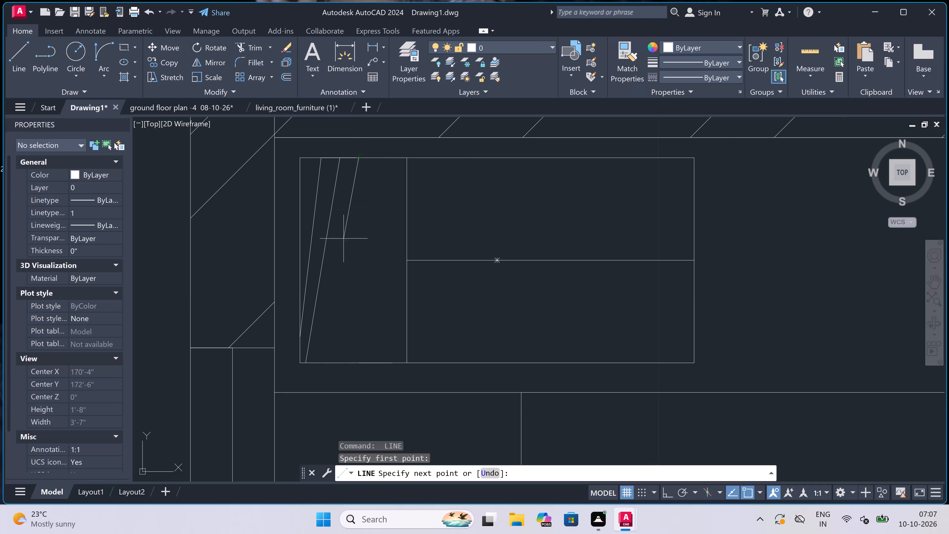
left_click(324, 362)
key("Escape")
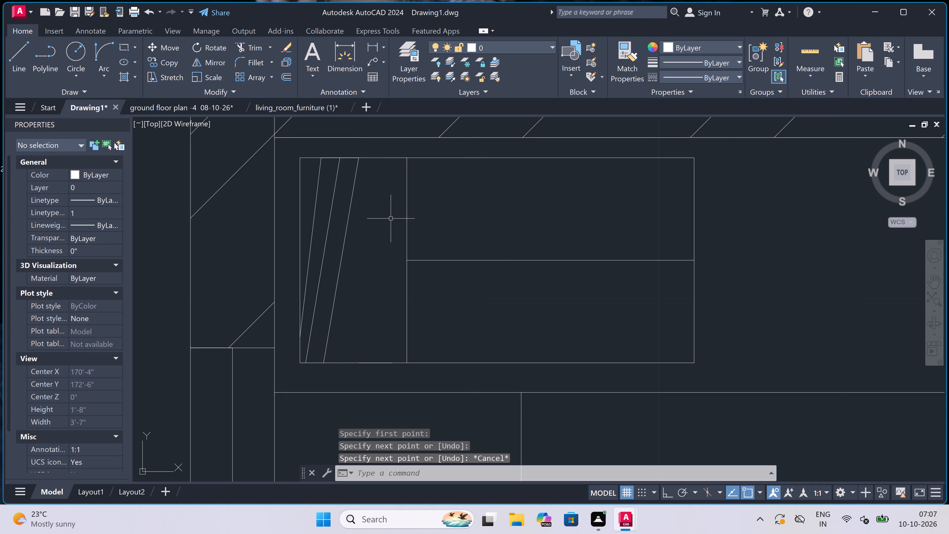
key("space")
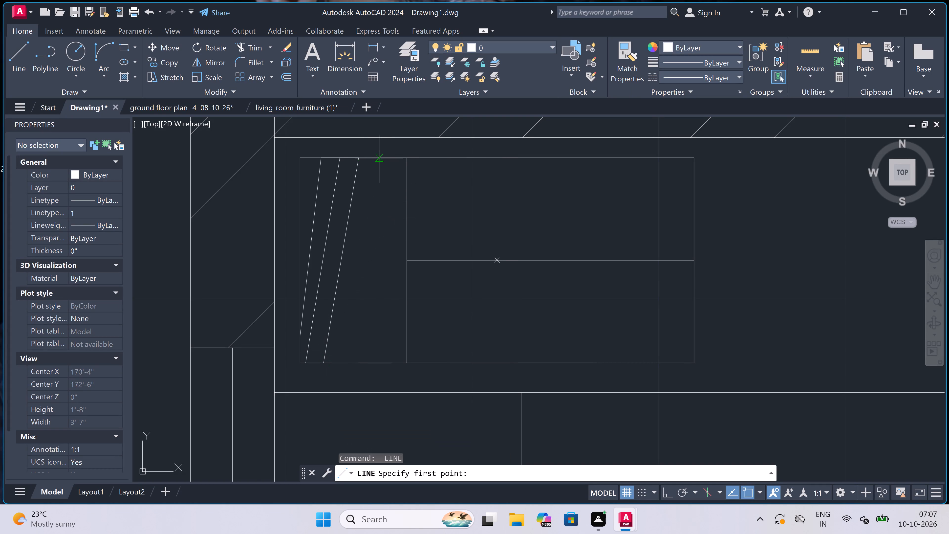
left_click_drag(379, 159, 379, 161)
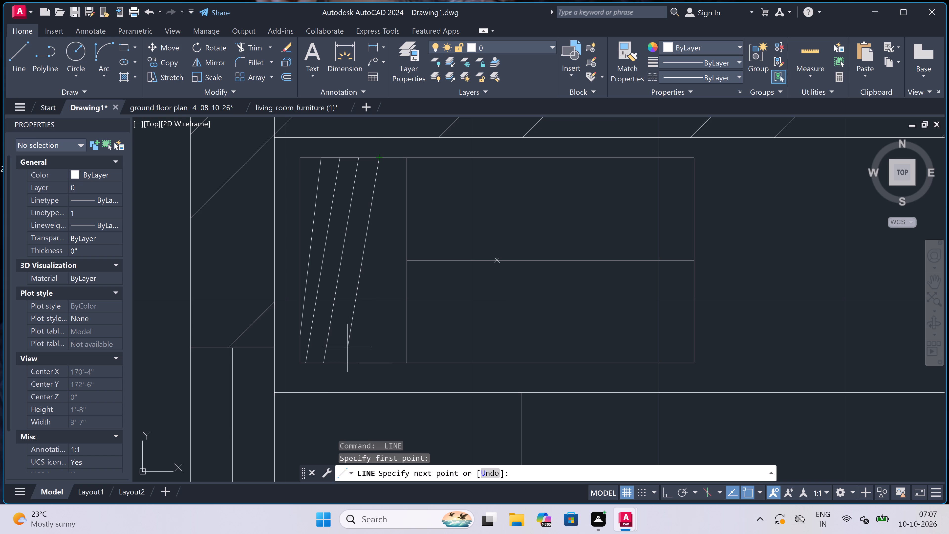
left_click(345, 362)
key("Escape")
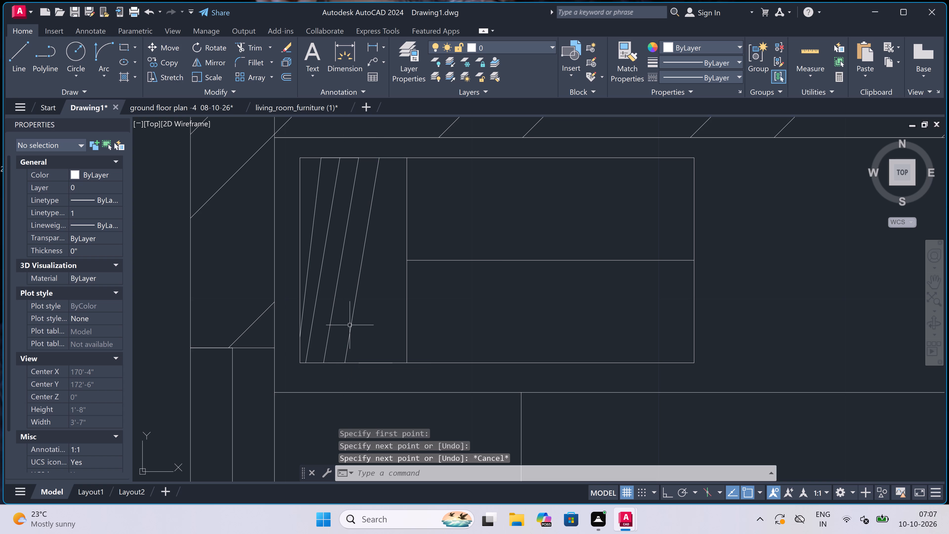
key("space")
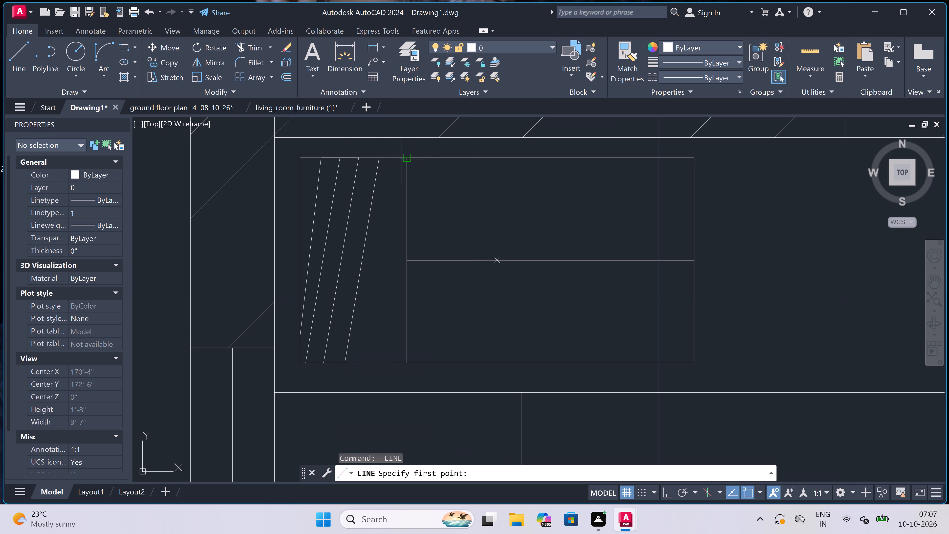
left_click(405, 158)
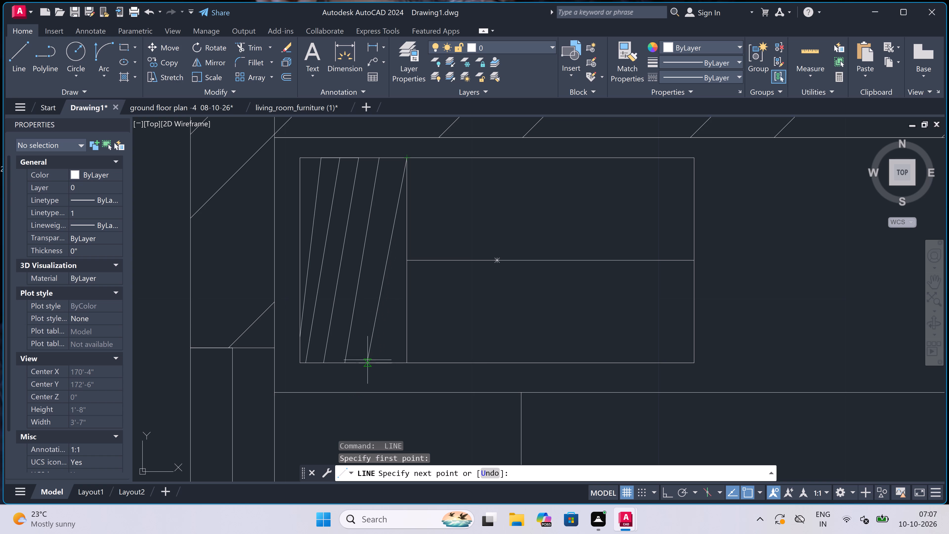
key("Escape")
Draw another slanted line in the west compartment, from its north edge just west of the vertical divider down to its south edge.
key("space")
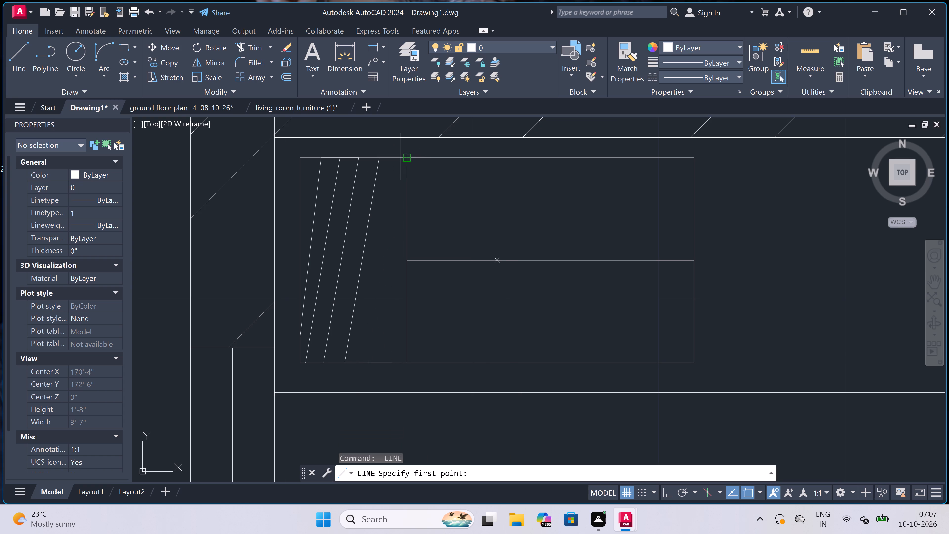
scroll(400, 156, "up", 1)
left_click(398, 159)
scroll(398, 159, "down", 1)
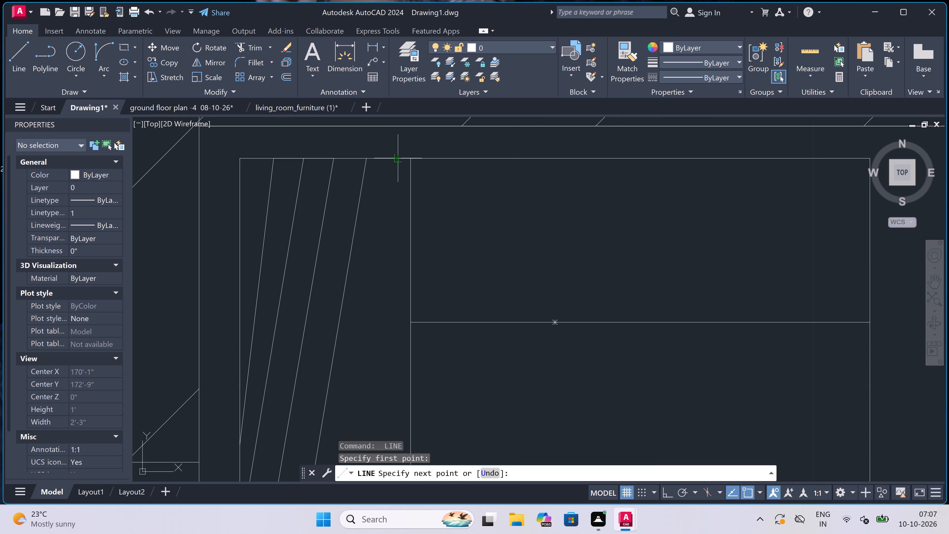
scroll(365, 348, "up", 1)
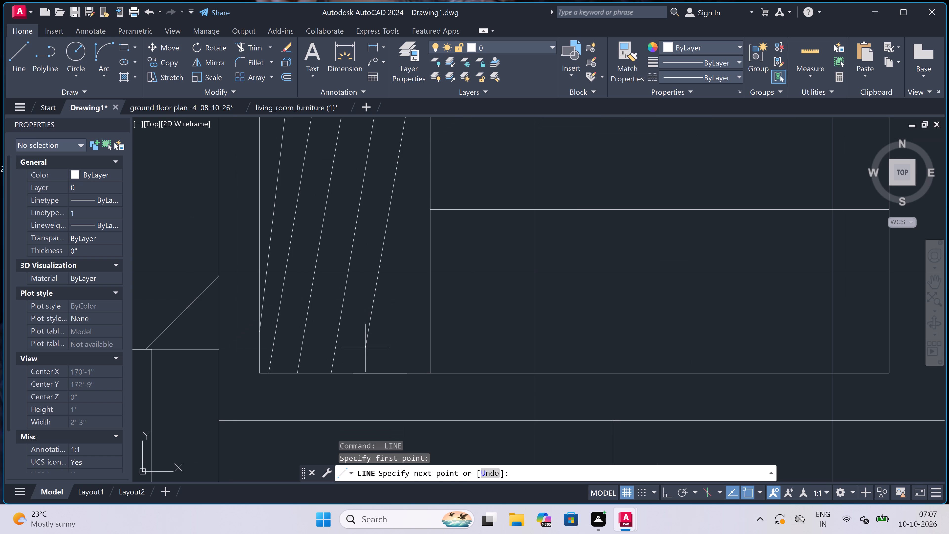
left_click(363, 372)
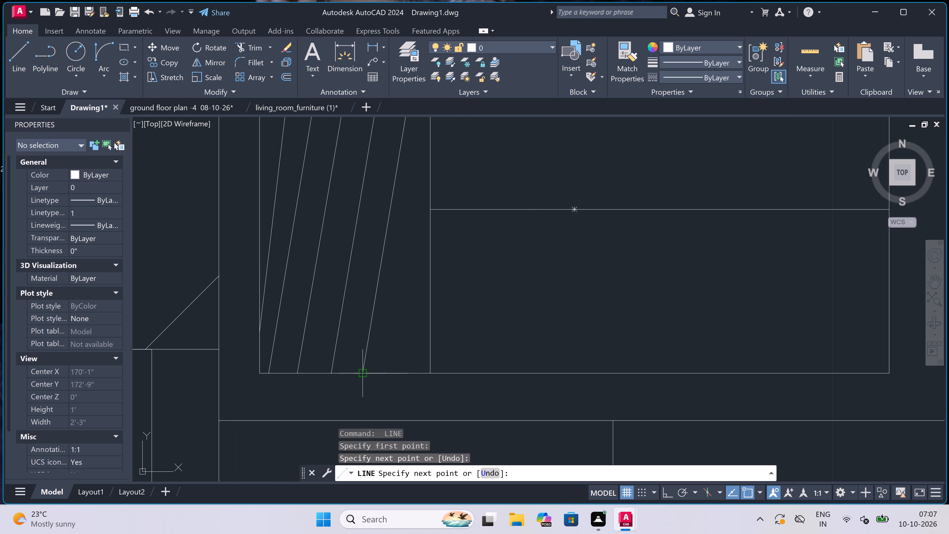
key("Escape")
Draw two shorter slanted lines from the vertical divider southwest to the compartment's south edge, filling the southeast corner of the hatching.
key("space")
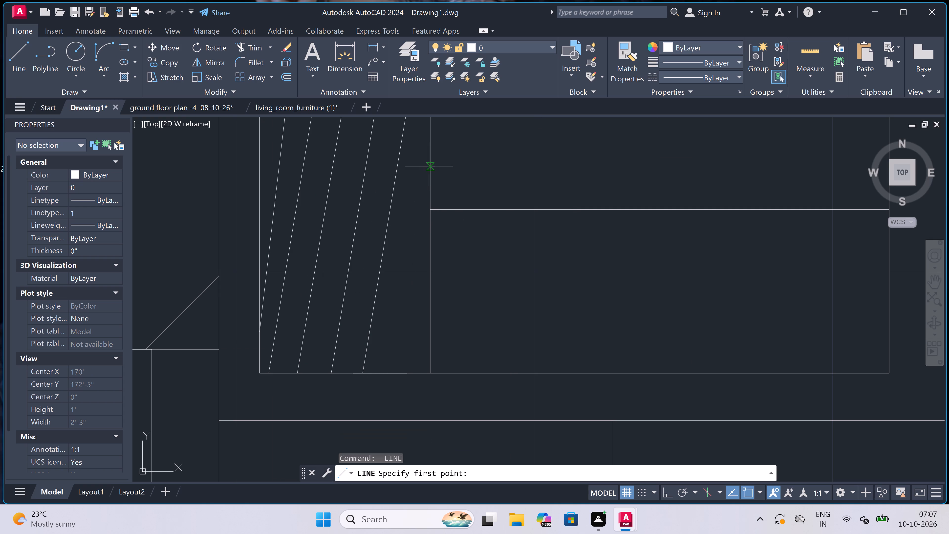
left_click_drag(428, 159, 425, 166)
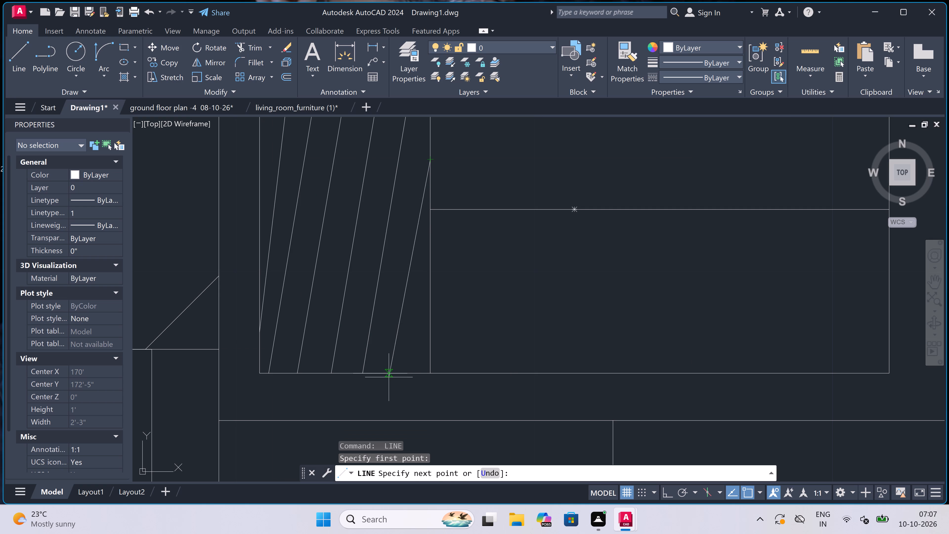
left_click(394, 376)
key("Escape")
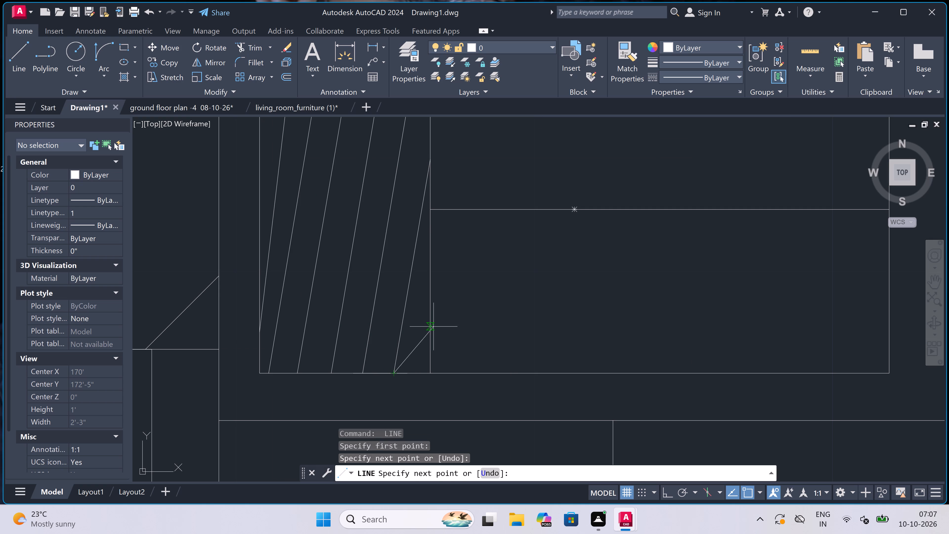
key("space")
left_click(429, 310)
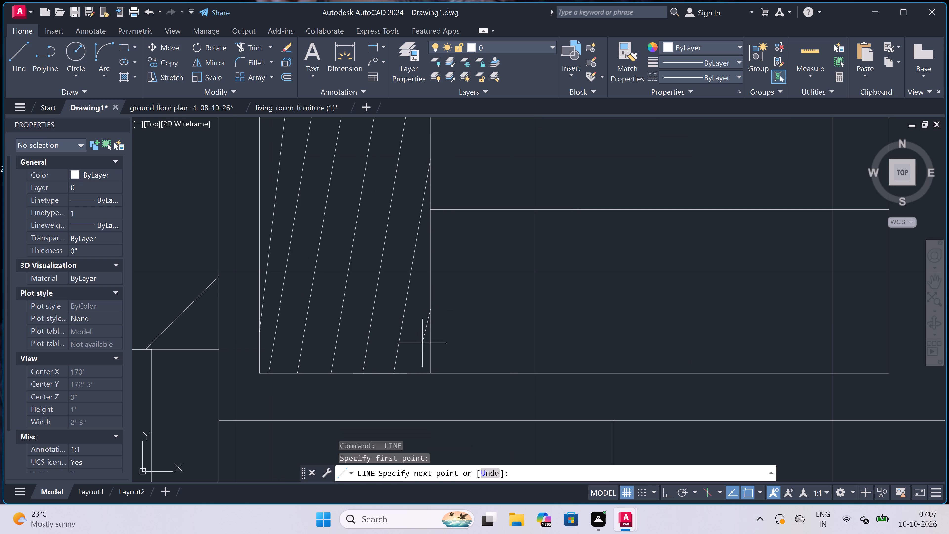
left_click(416, 373)
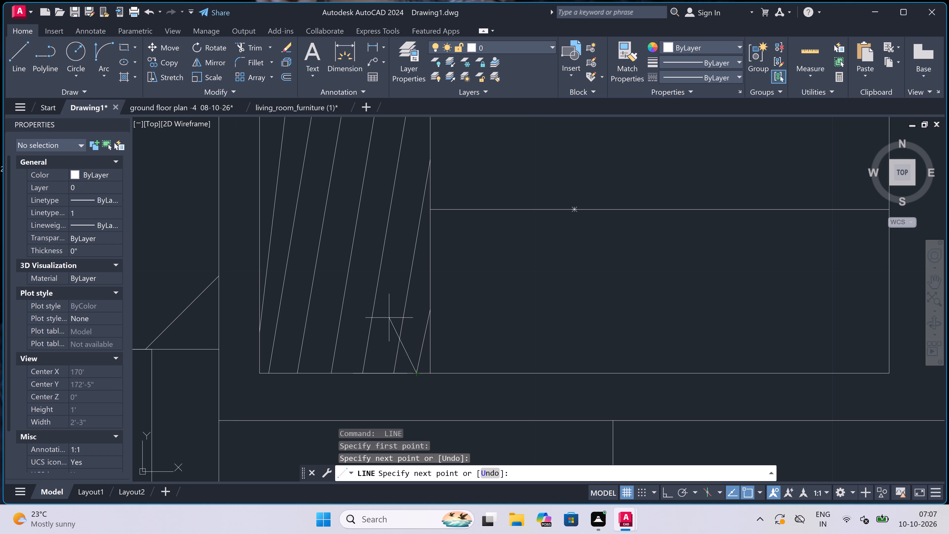
key("Escape")
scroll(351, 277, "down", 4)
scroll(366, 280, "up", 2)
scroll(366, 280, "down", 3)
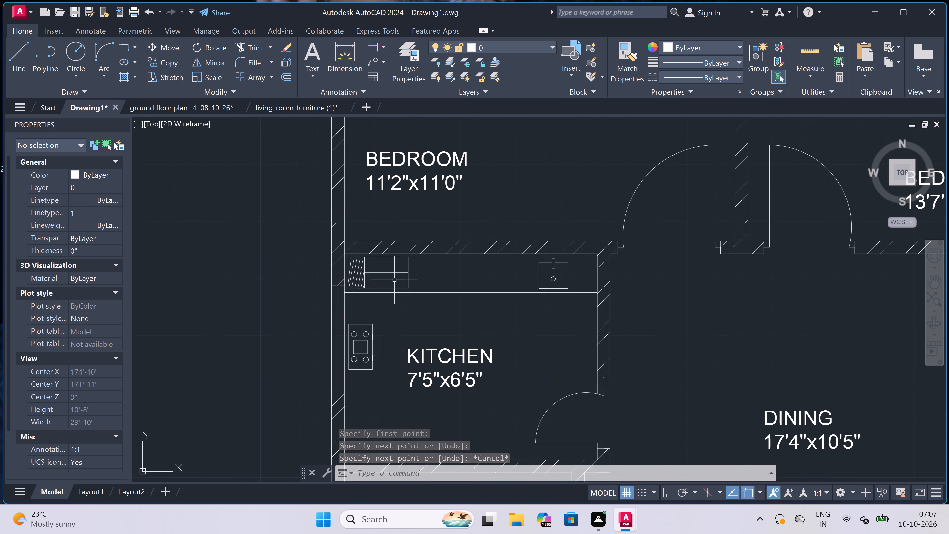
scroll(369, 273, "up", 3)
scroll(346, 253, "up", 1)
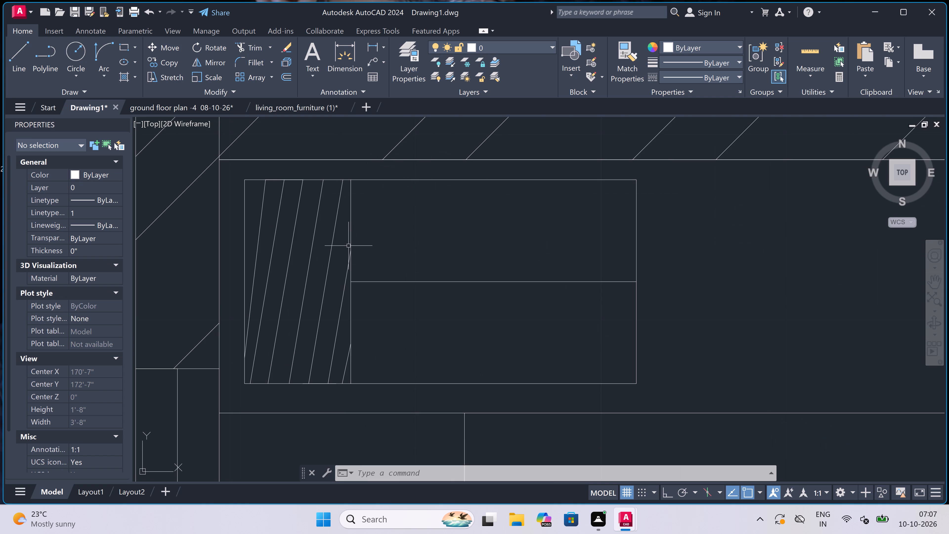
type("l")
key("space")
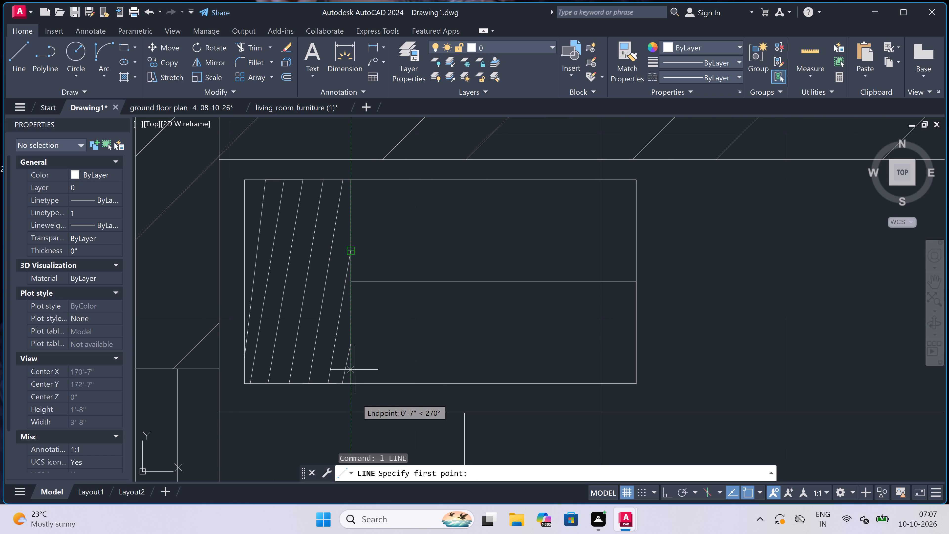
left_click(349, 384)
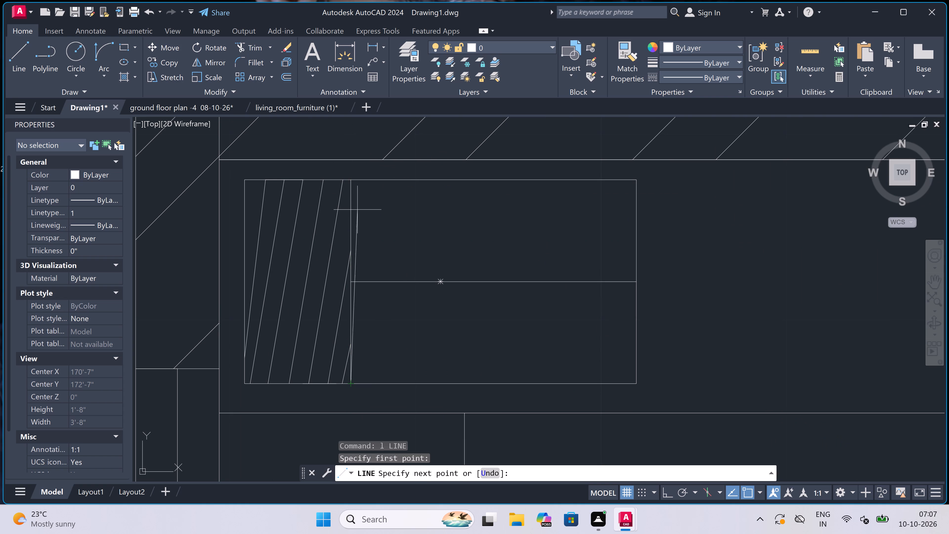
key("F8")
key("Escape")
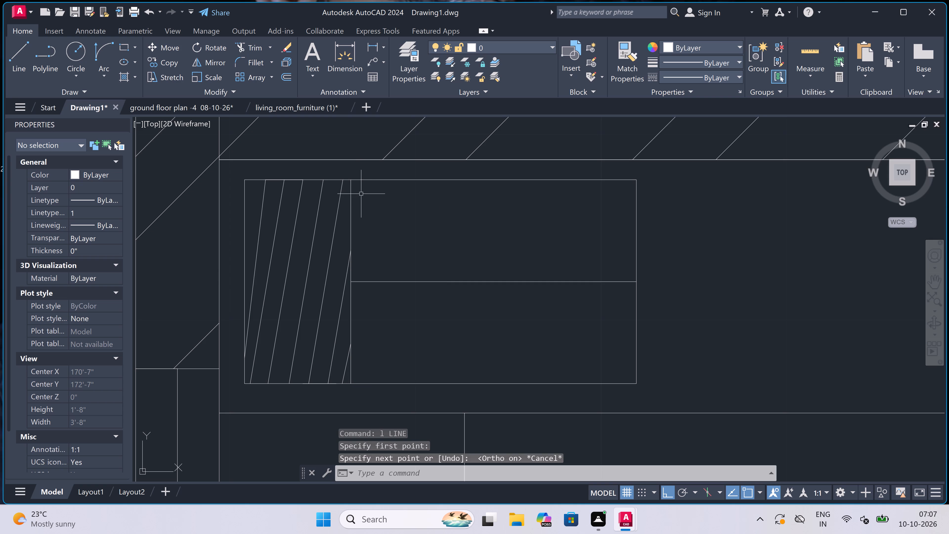
Draw an inset rectangle inside each of the fixture's two east compartments, above and below the horizontal divider.
scroll(473, 255, "down", 5)
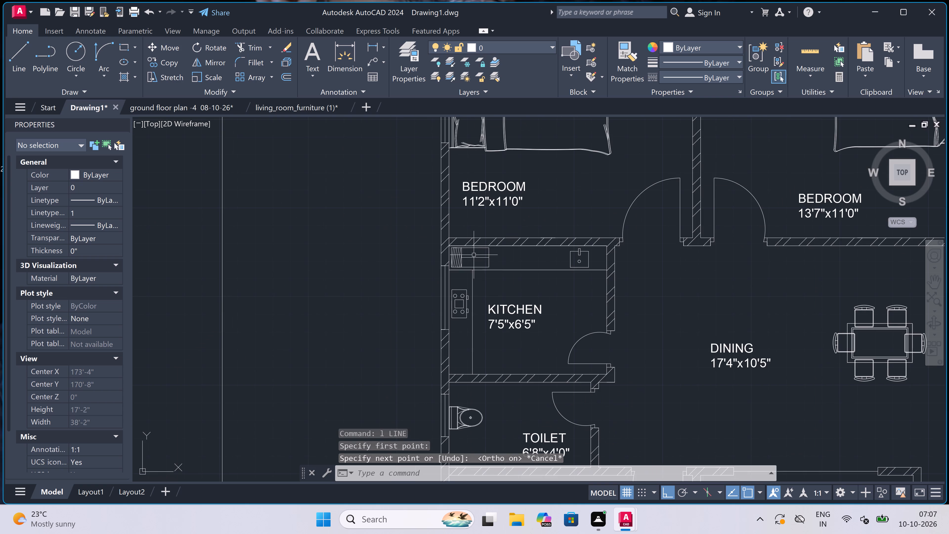
scroll(487, 248, "up", 3)
scroll(442, 263, "up", 2)
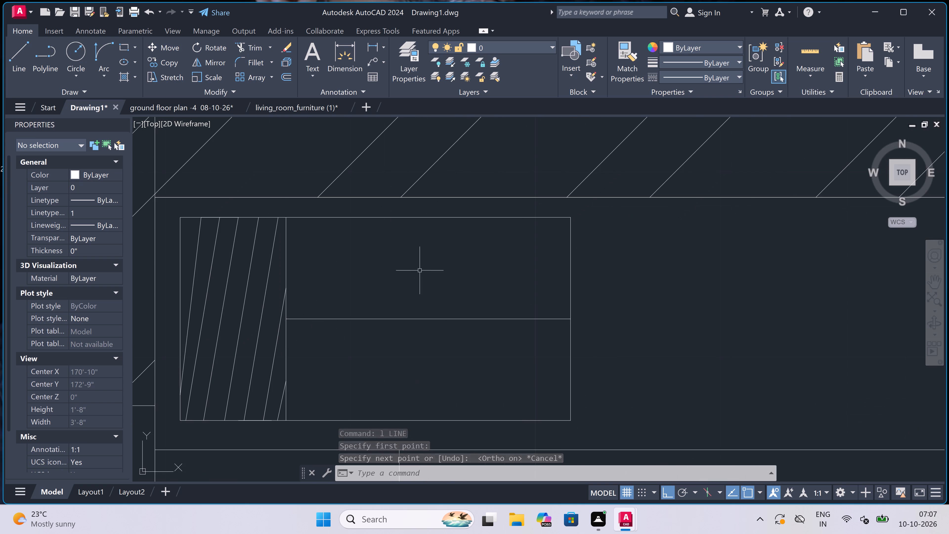
type("re")
key("c")
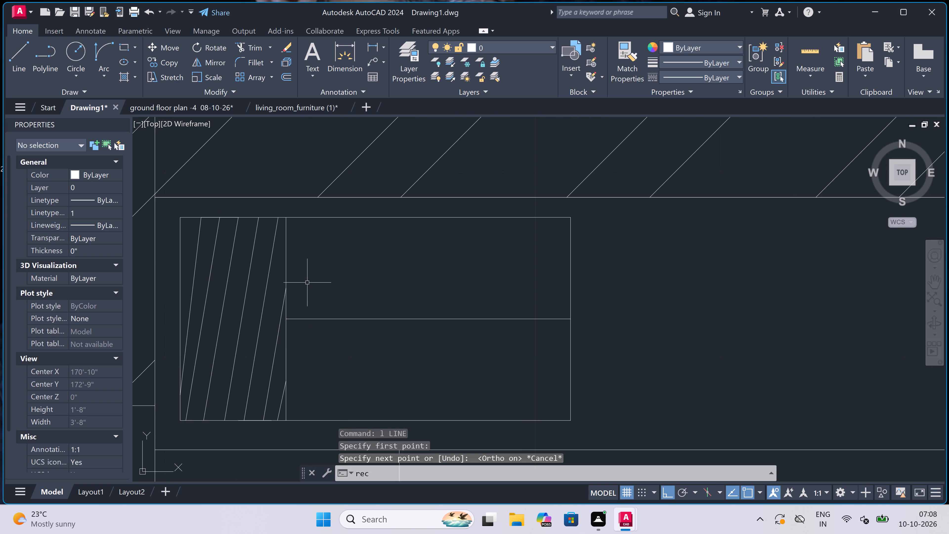
key("space")
left_click(296, 238)
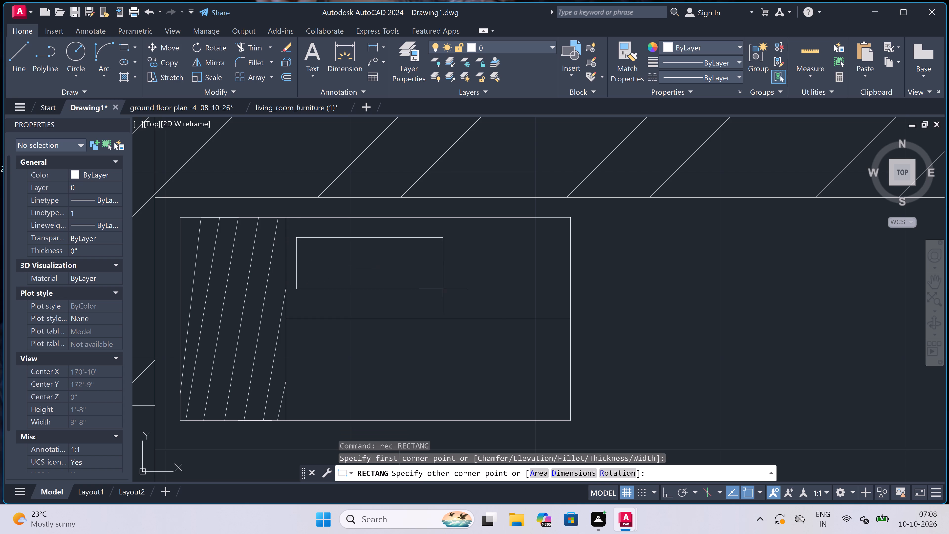
left_click(551, 297)
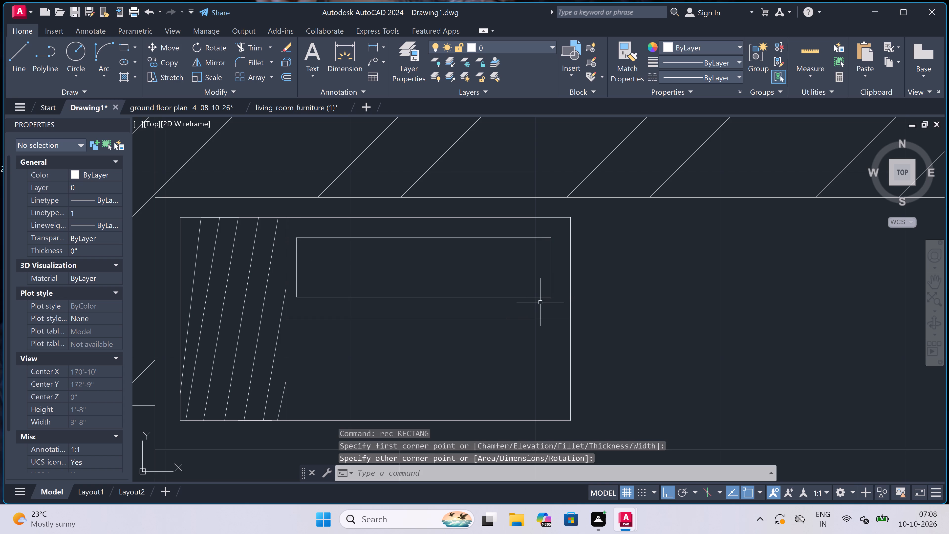
key("space")
double_click(305, 339)
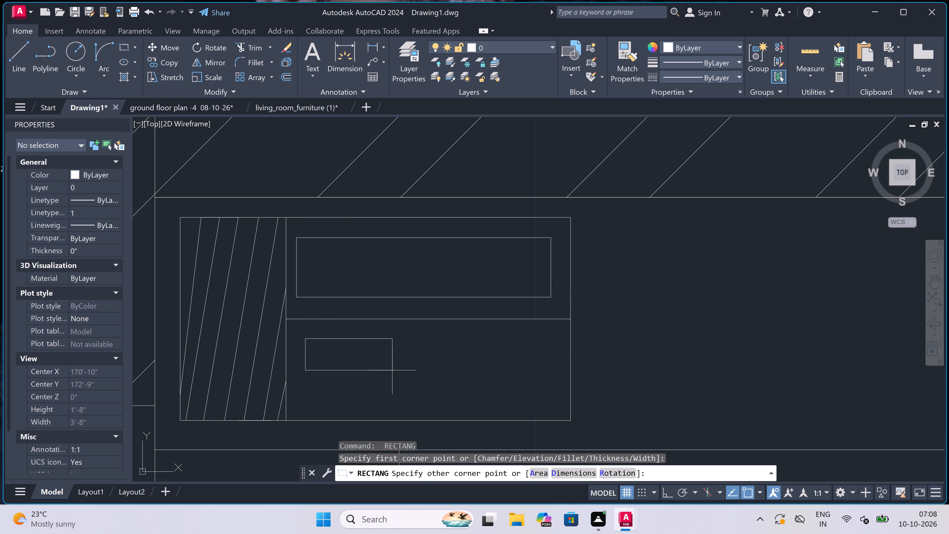
left_click(547, 405)
Copy the complete hatched fixture from the northwest kitchen to the northeast corner of the 7'5"x5'8" kitchen's counter, with Ortho off.
scroll(419, 252, "down", 2)
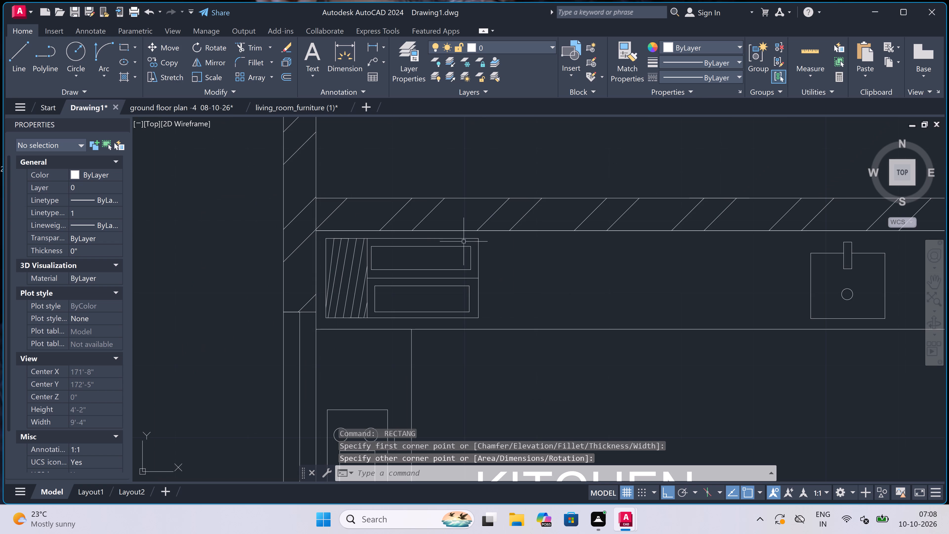
scroll(489, 240, "down", 2)
scroll(489, 268, "down", 3)
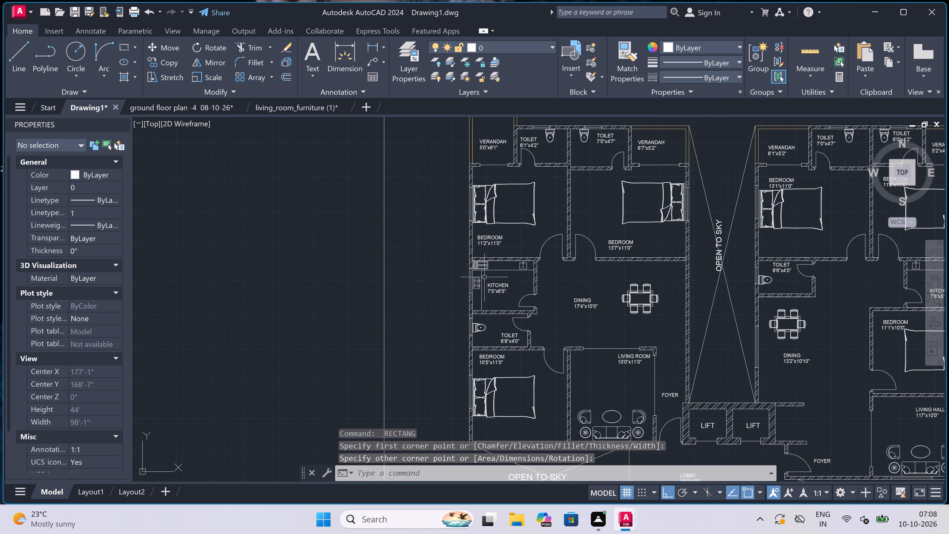
scroll(484, 270, "up", 6)
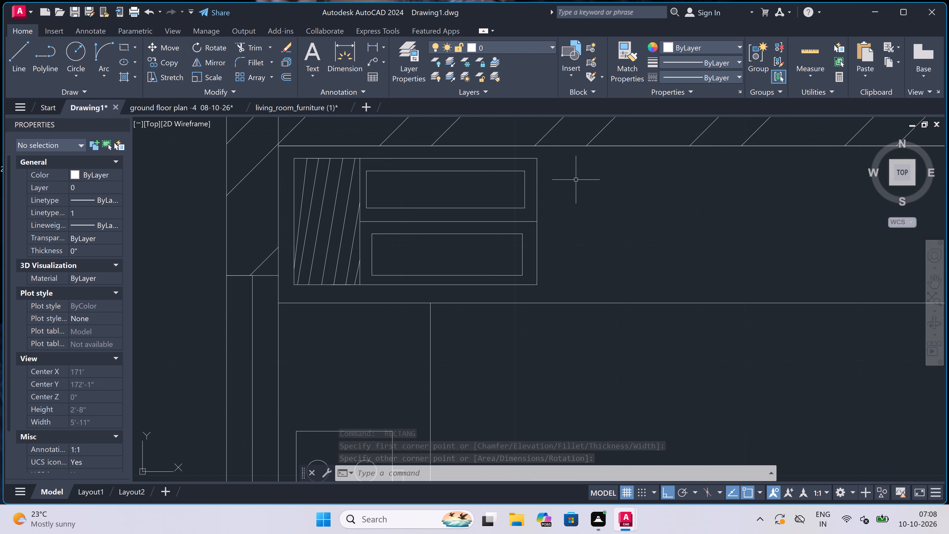
left_click_drag(572, 156, 569, 158)
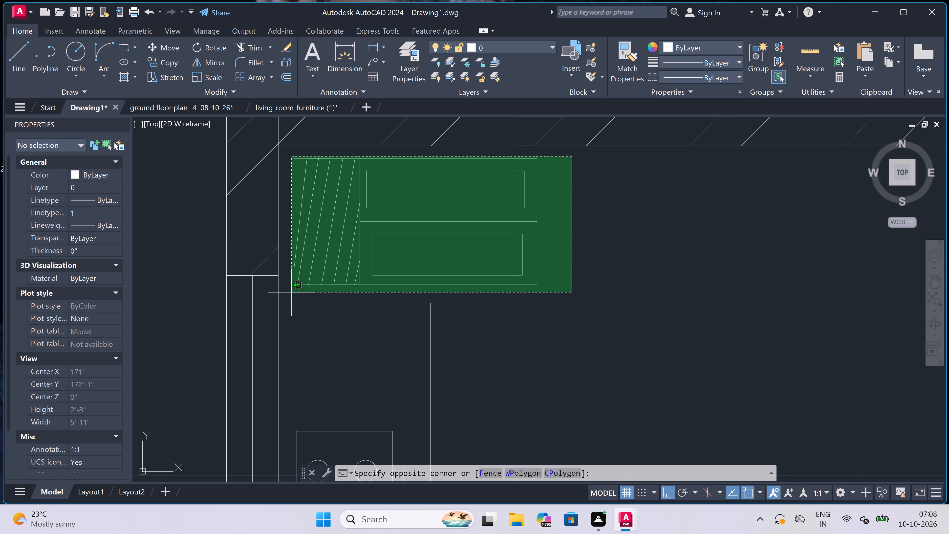
left_click(284, 292)
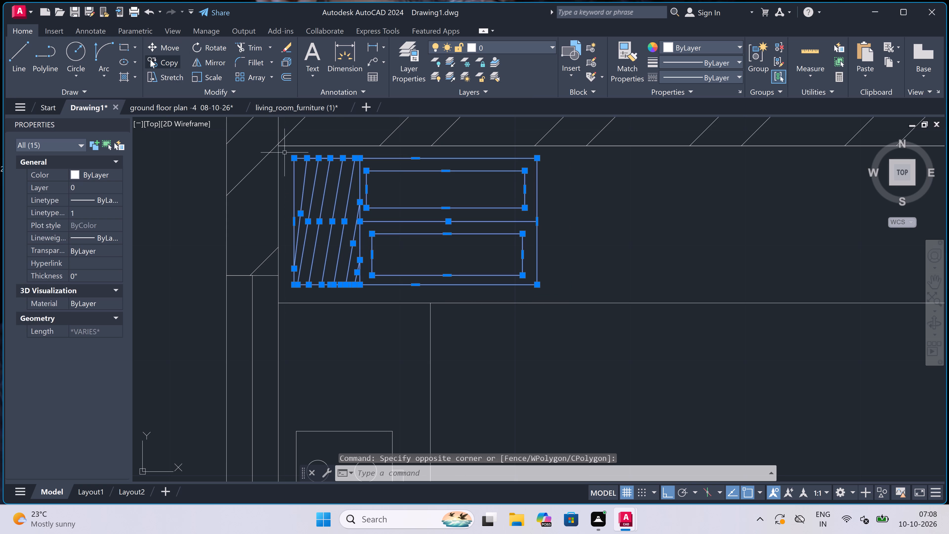
left_click(156, 62)
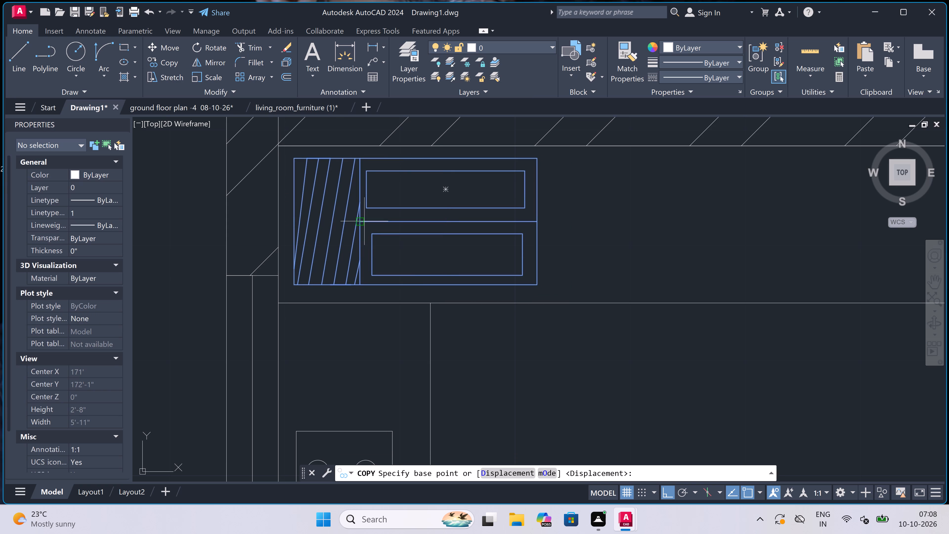
left_click(364, 221)
scroll(367, 360, "down", 3)
scroll(367, 309, "down", 1)
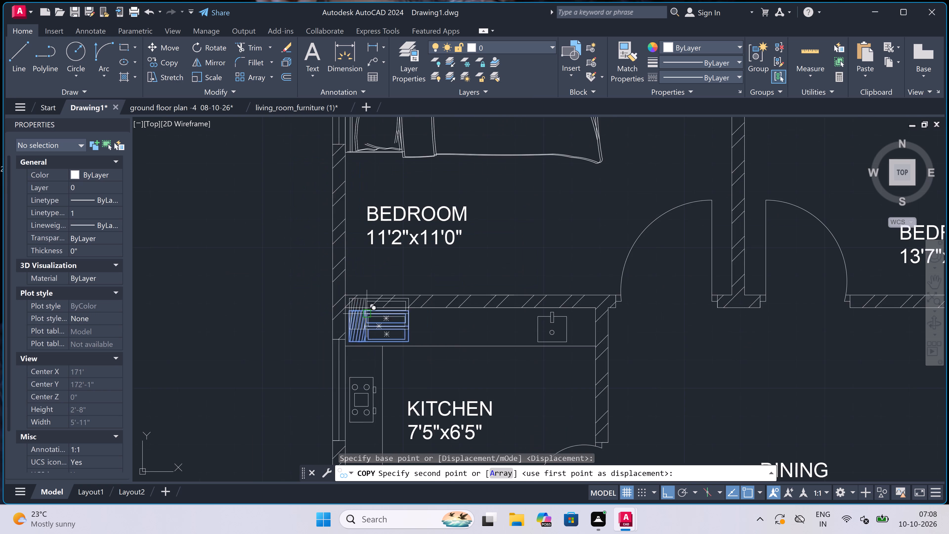
scroll(367, 310, "down", 2)
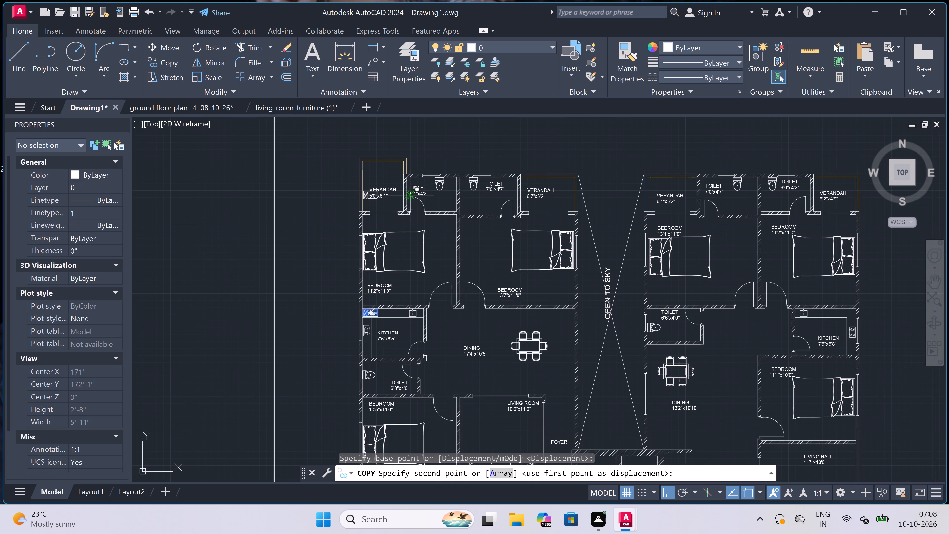
key("F8")
scroll(443, 223, "down", 2)
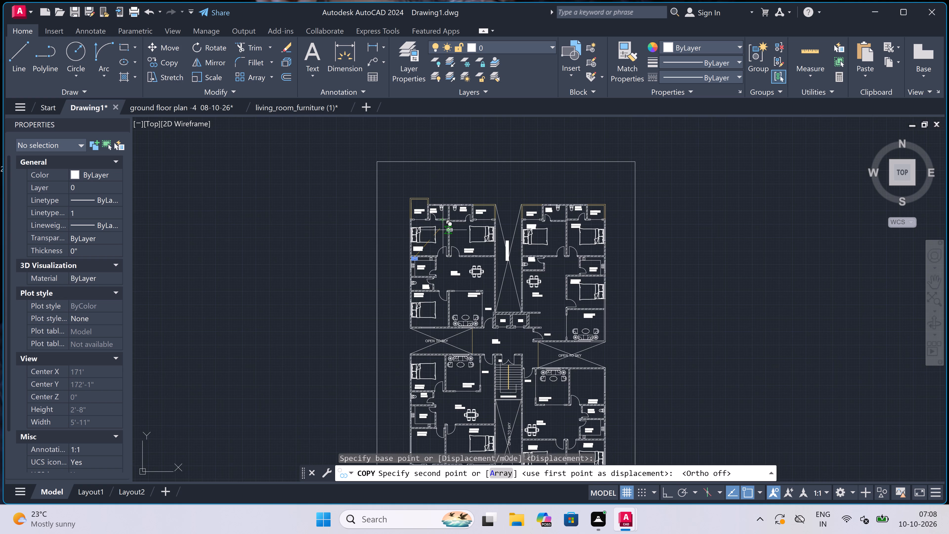
scroll(443, 278, "down", 1)
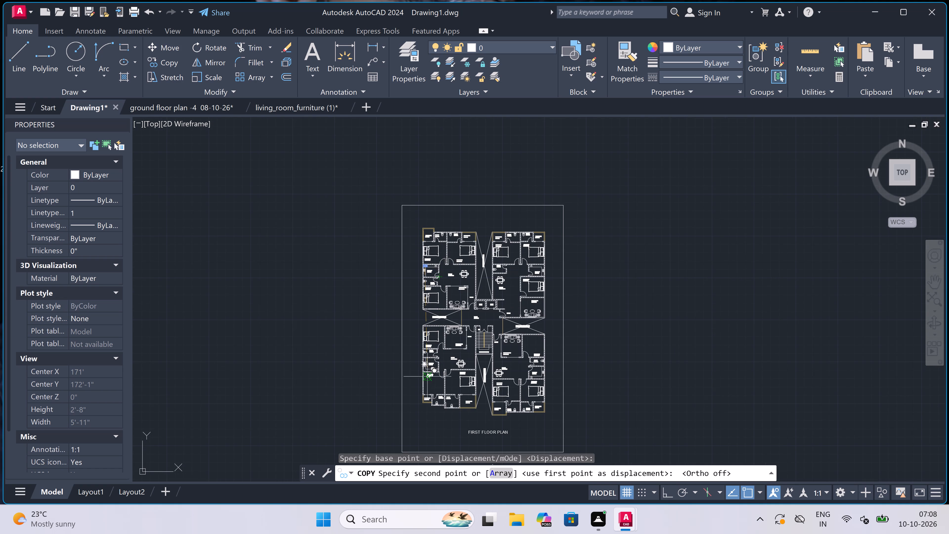
scroll(531, 238, "up", 3)
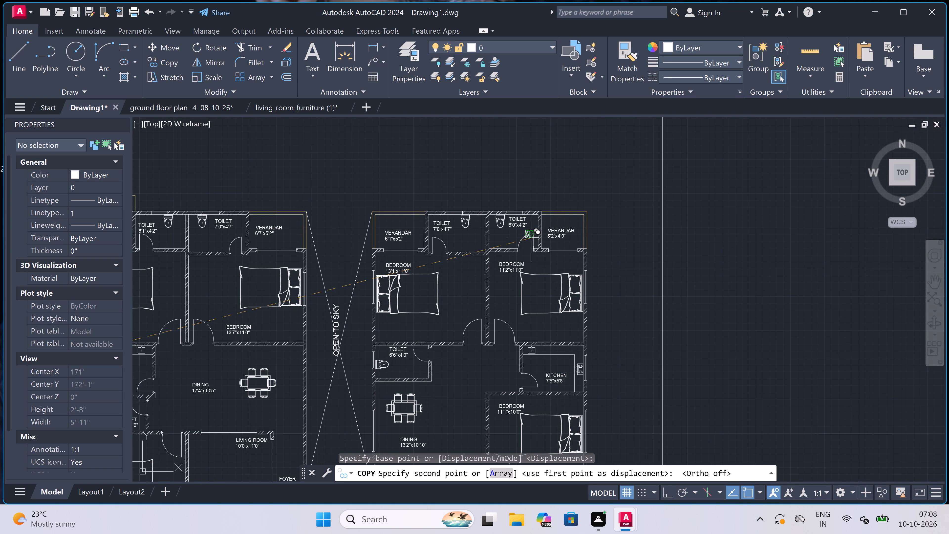
scroll(531, 239, "down", 1)
scroll(562, 336, "up", 3)
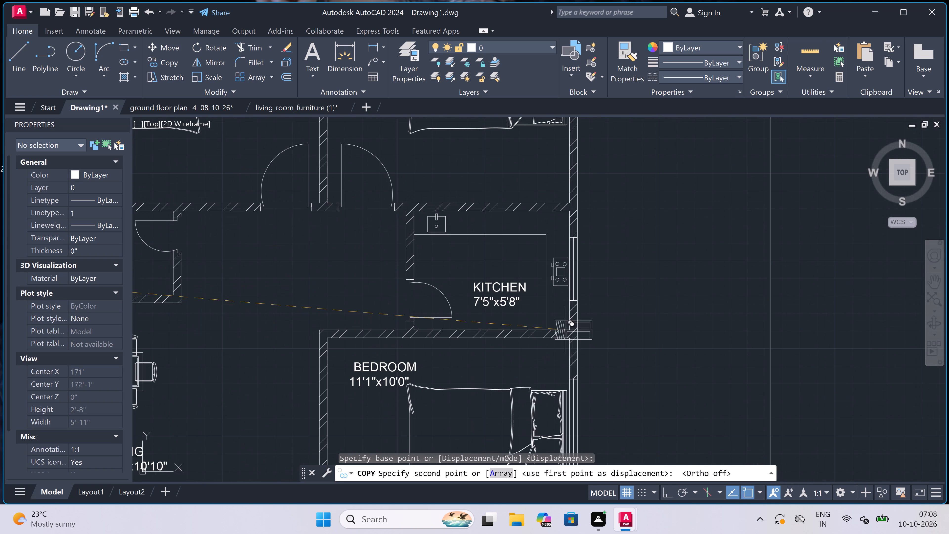
scroll(531, 217, "up", 3)
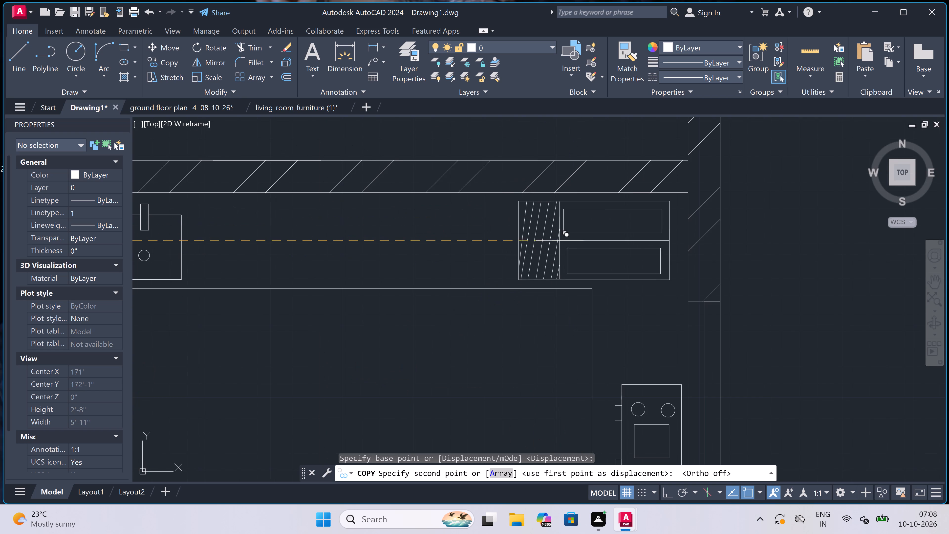
scroll(560, 241, "up", 1)
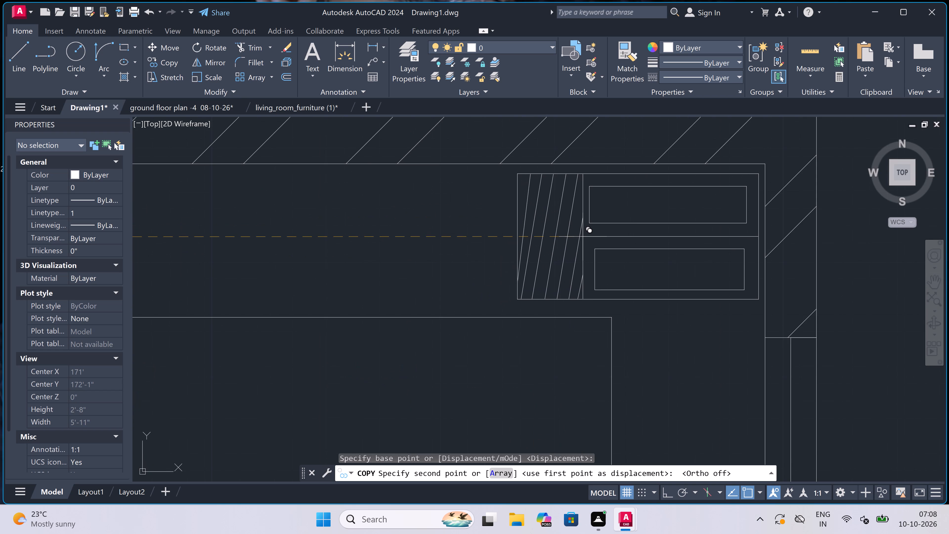
scroll(583, 237, "down", 7)
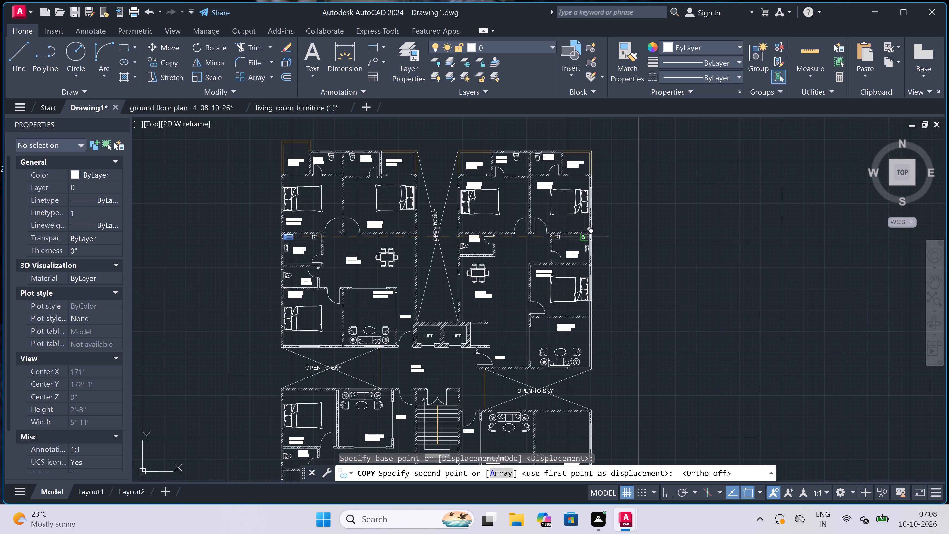
scroll(182, 248, "up", 3)
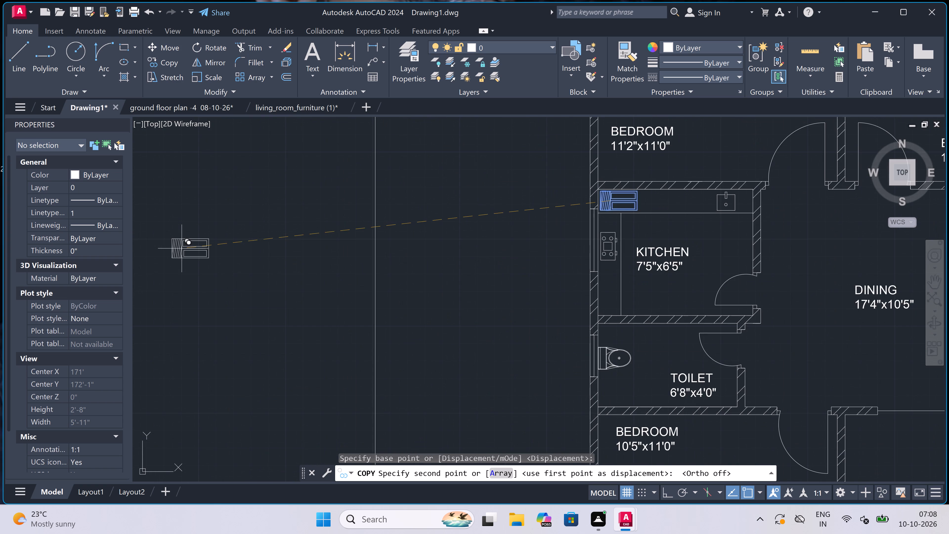
scroll(182, 248, "down", 4)
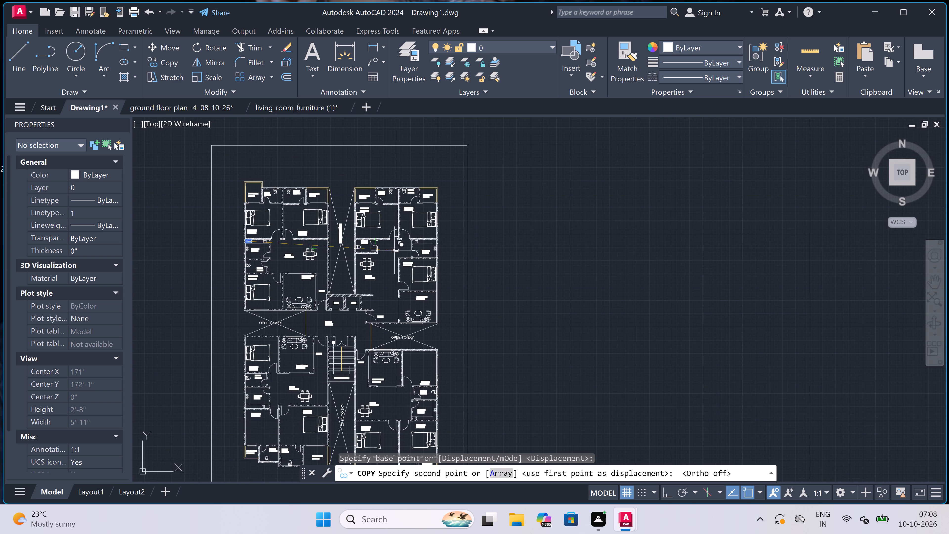
scroll(429, 233, "up", 4)
scroll(448, 282, "up", 2)
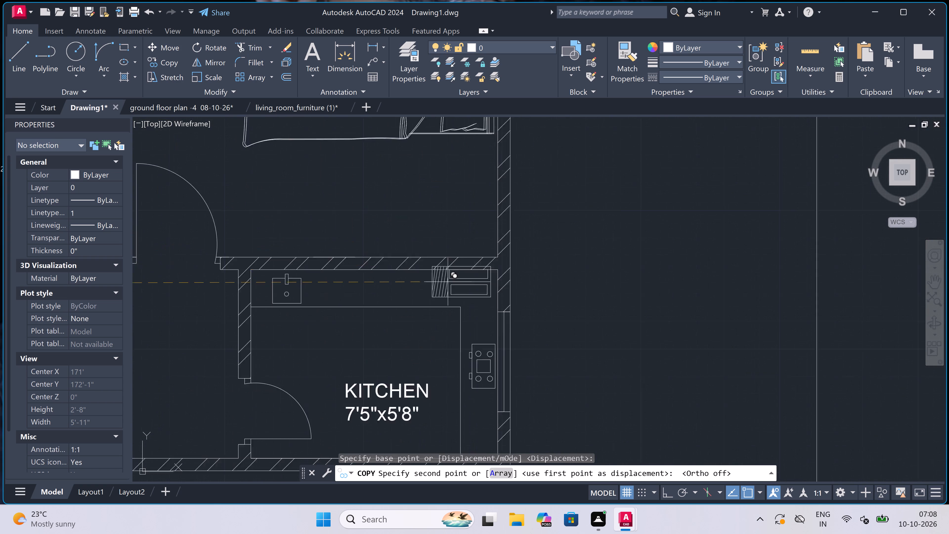
scroll(450, 285, "up", 1)
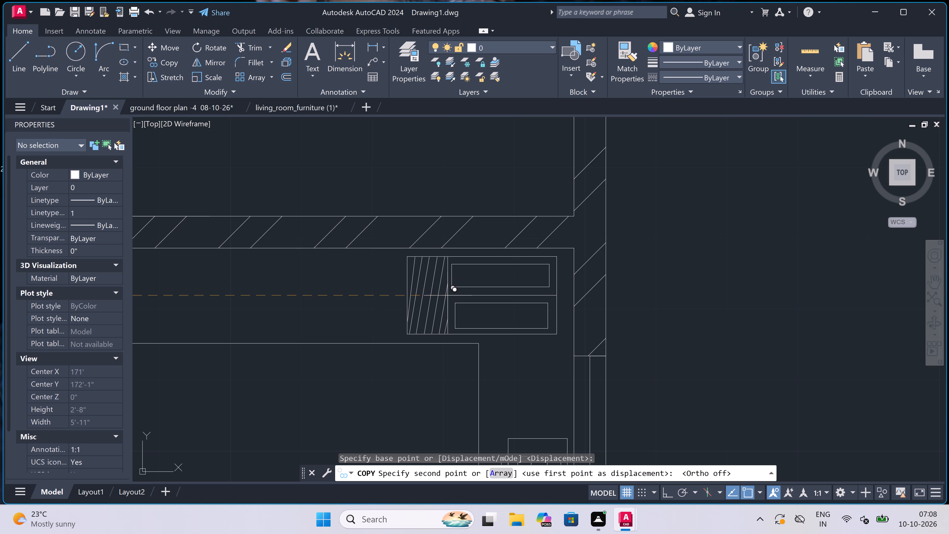
scroll(448, 295, "up", 2)
left_click(453, 297)
Place another copy of the fixture in the southeast corner of the 7'5"x6'0" kitchen's counter, just north of the bedroom wall.
scroll(369, 271, "down", 5)
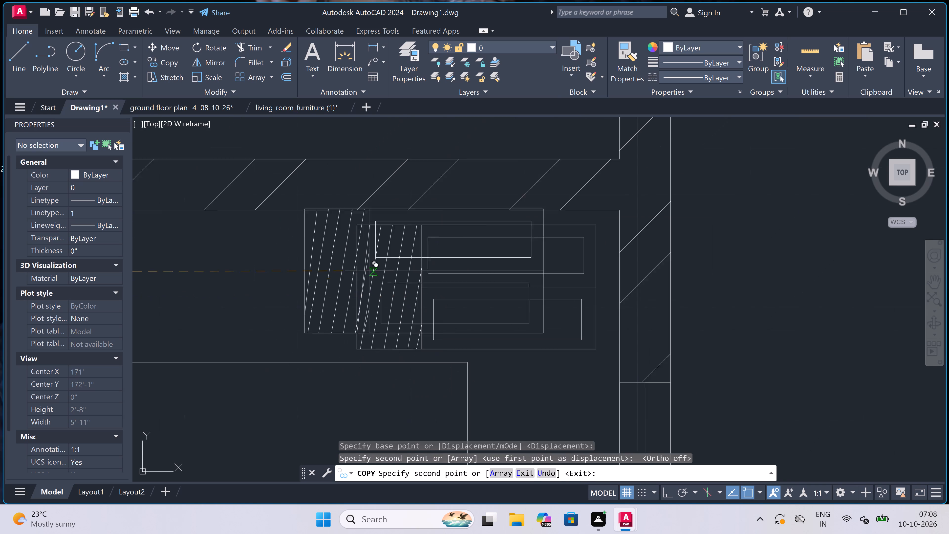
scroll(369, 271, "down", 5)
scroll(363, 404, "down", 2)
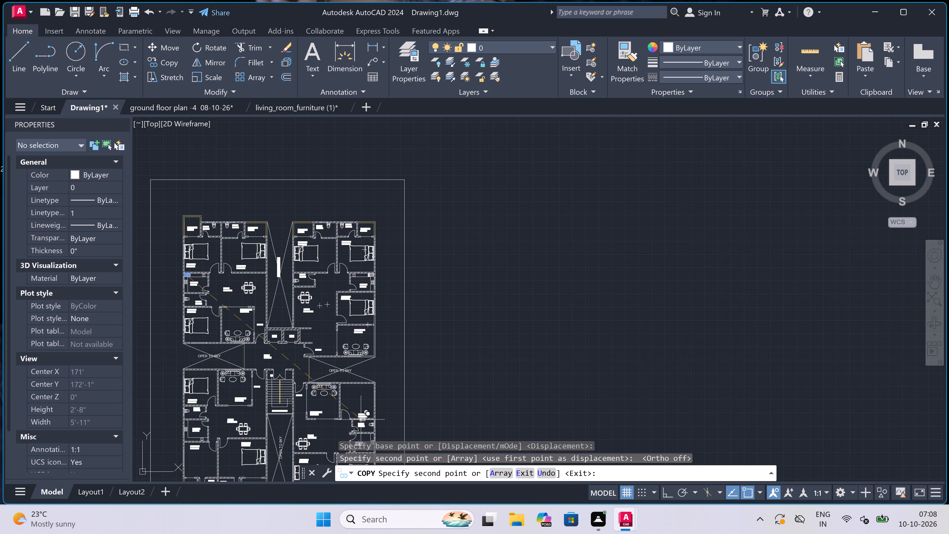
scroll(363, 404, "down", 1)
scroll(359, 423, "up", 4)
scroll(345, 391, "up", 2)
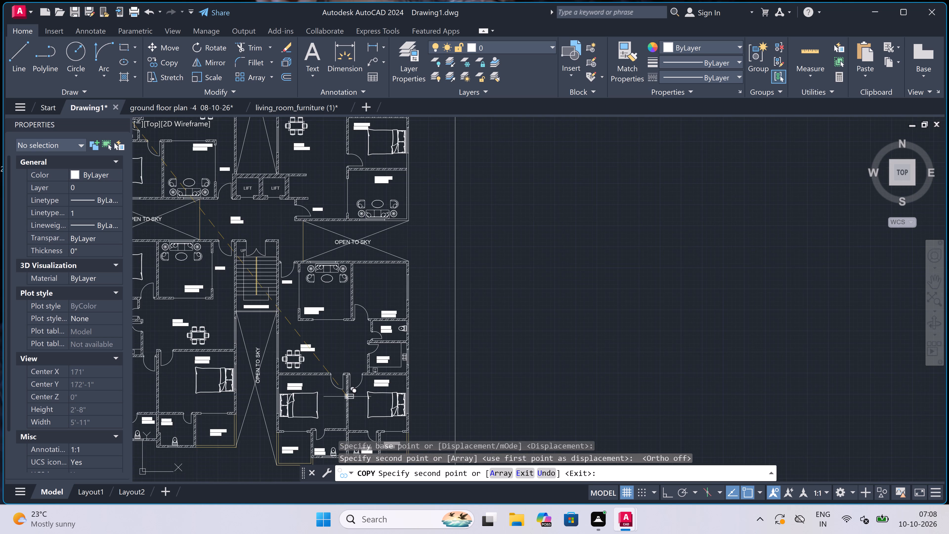
scroll(345, 391, "up", 1)
scroll(552, 310, "up", 3)
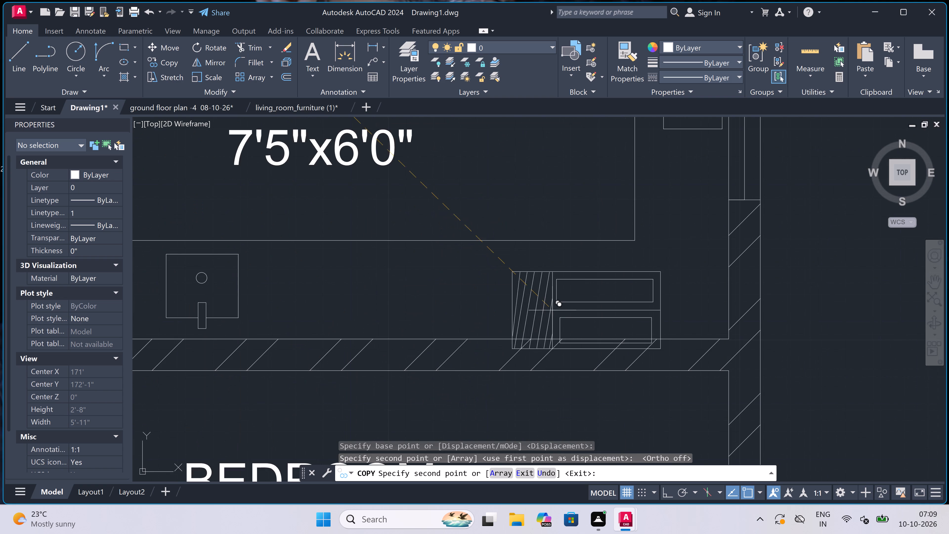
scroll(594, 300, "up", 1)
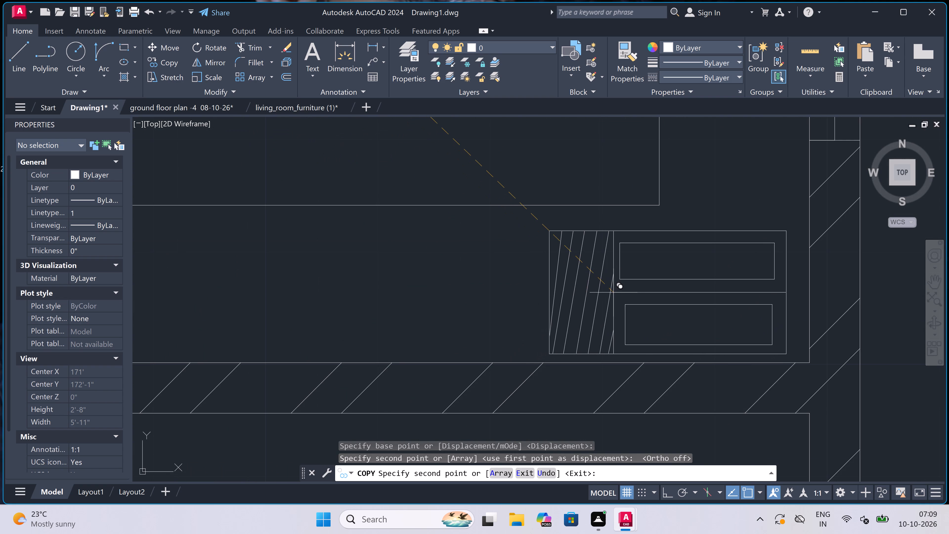
left_click(621, 291)
Place a last copy of the fixture in the southwest corner of the 7'4"x6'8" kitchen's counter and finish copying.
scroll(570, 298, "down", 5)
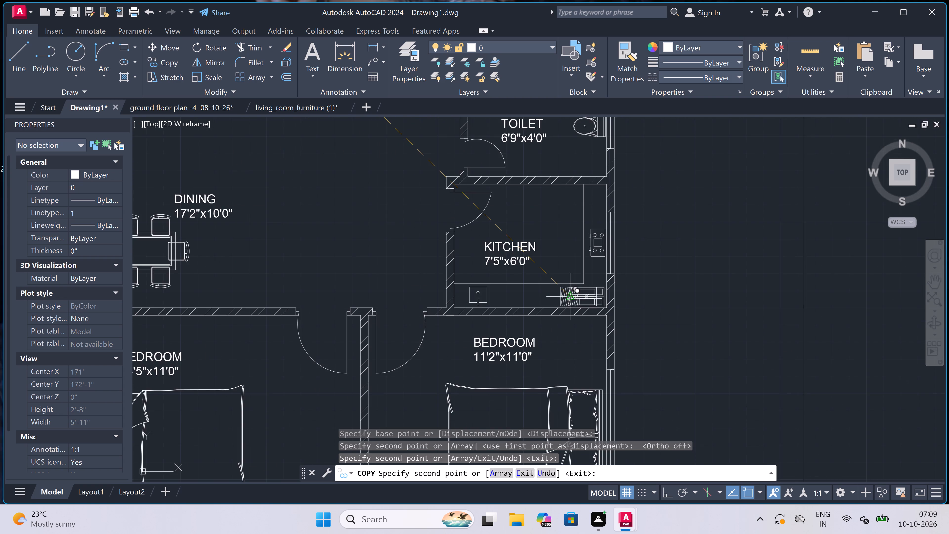
scroll(570, 298, "down", 4)
scroll(449, 294, "up", 3)
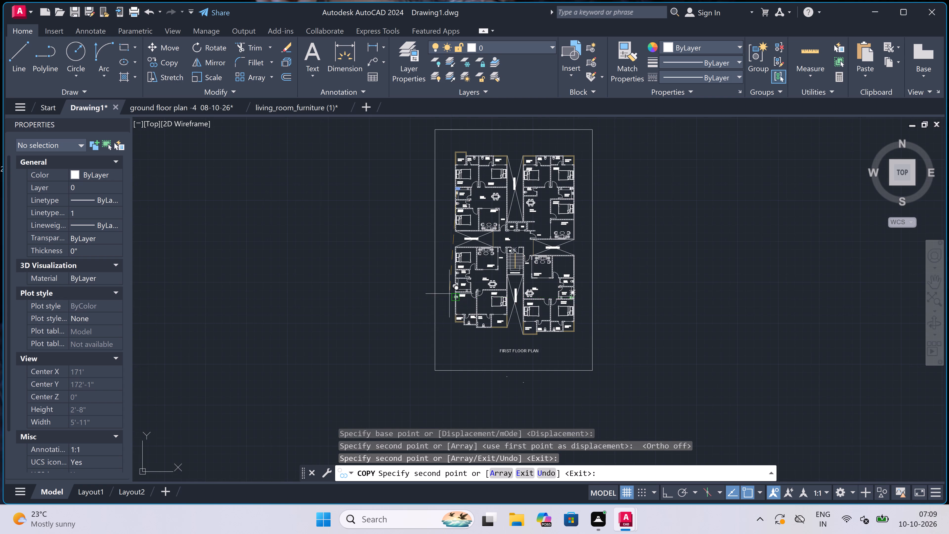
scroll(449, 294, "up", 1)
scroll(498, 283, "up", 4)
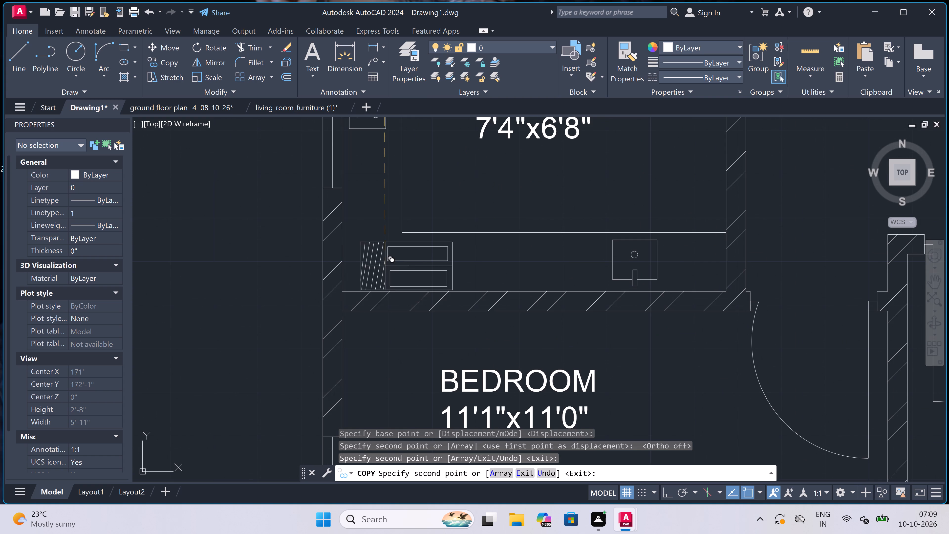
scroll(385, 266, "up", 2)
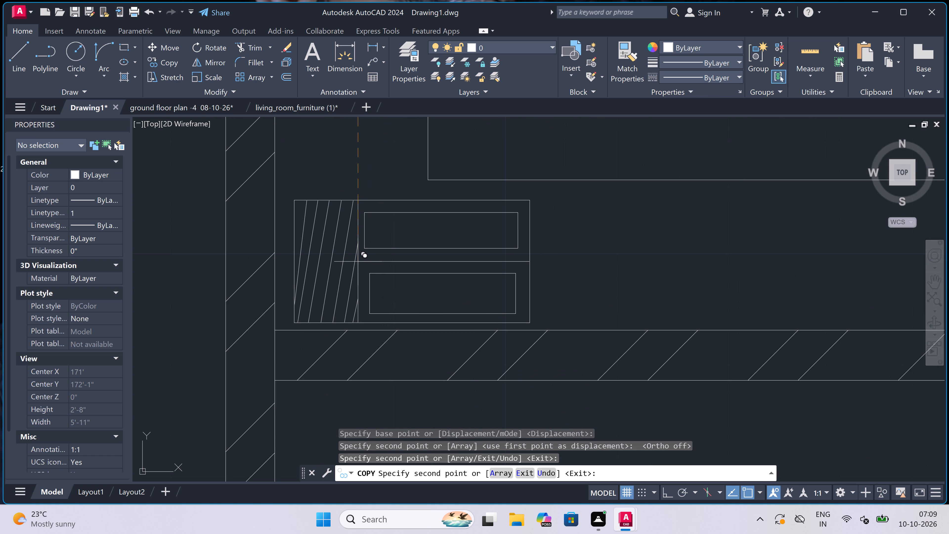
left_click(358, 262)
key("Escape")
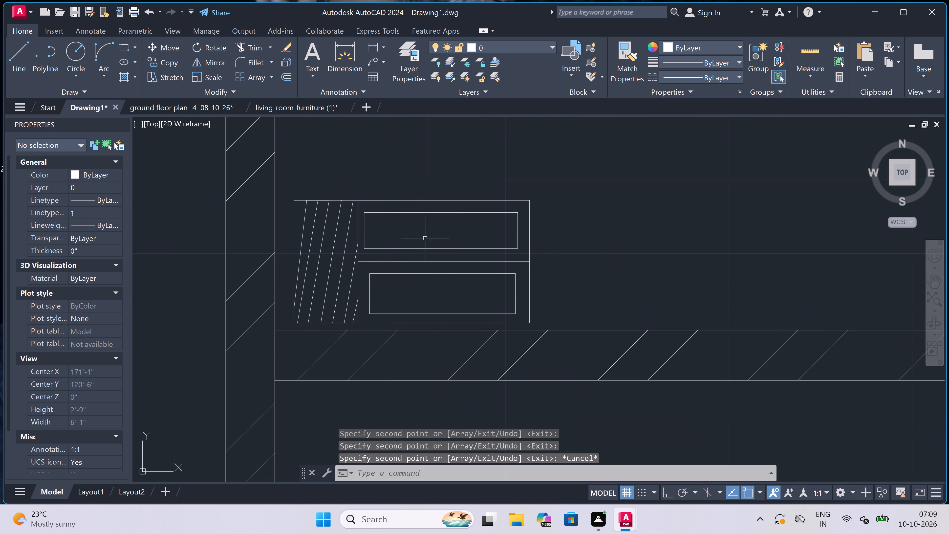
With Ortho on, draw a horizontal line from the 7'4"x6'8" kitchen's inner counter corner west to the outer wall's inner face.
key("l")
key("space")
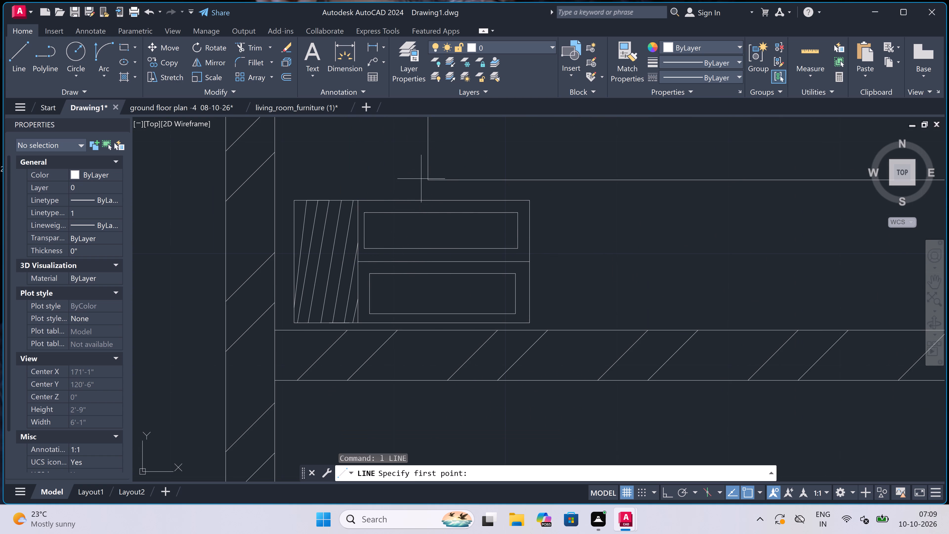
left_click(428, 179)
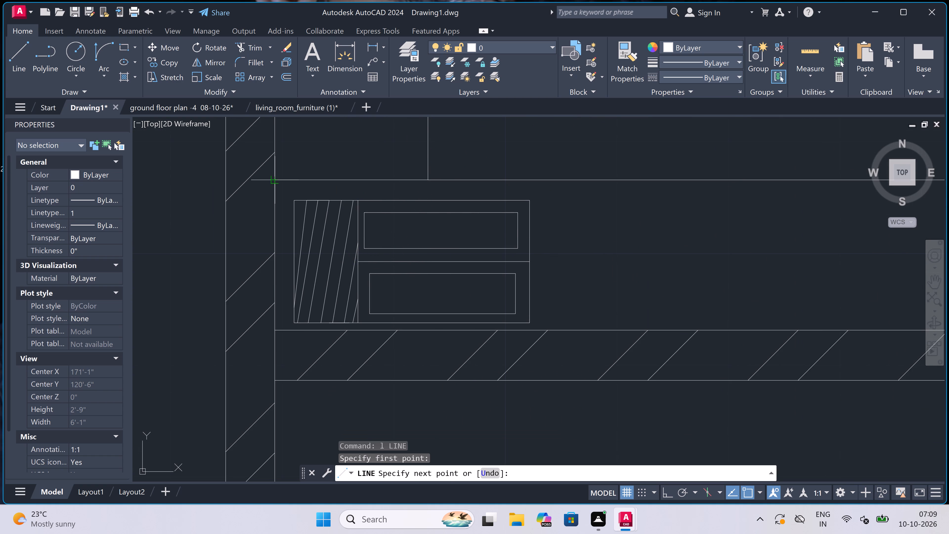
key("F8")
double_click(277, 183)
key("Escape")
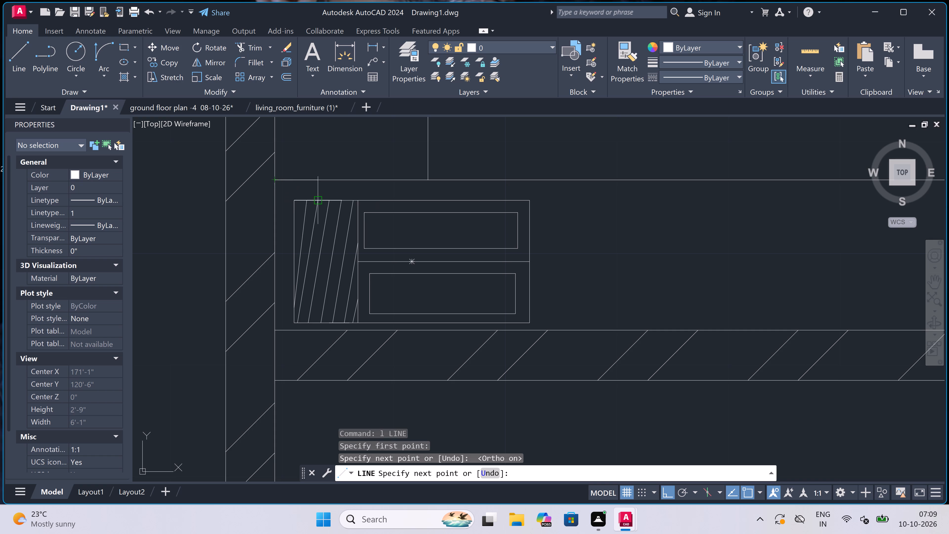
Draw a horizontal line from the 7'5"x5'8" kitchen's inner counter corner east to the outer wall's inner face.
scroll(314, 255, "down", 7)
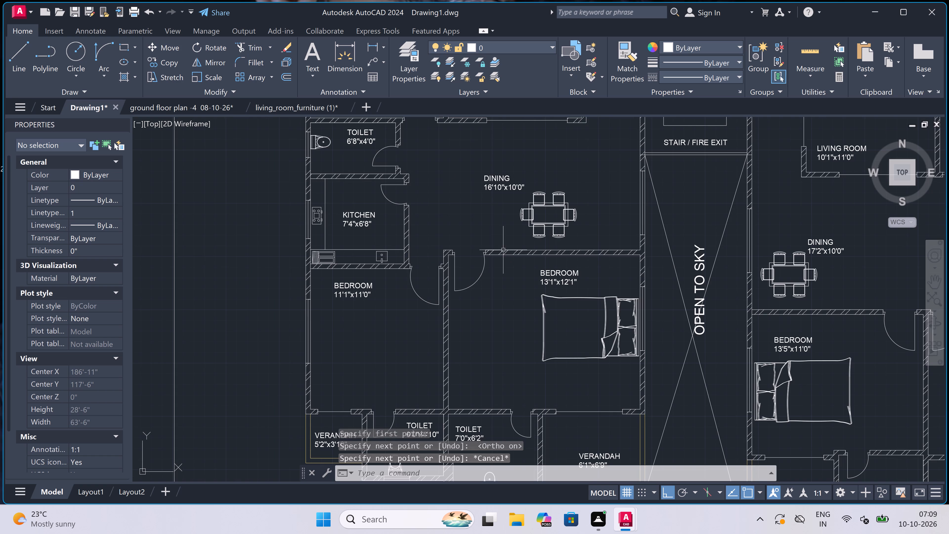
scroll(350, 266, "down", 3)
scroll(351, 173, "down", 2)
scroll(342, 139, "up", 4)
scroll(390, 150, "up", 1)
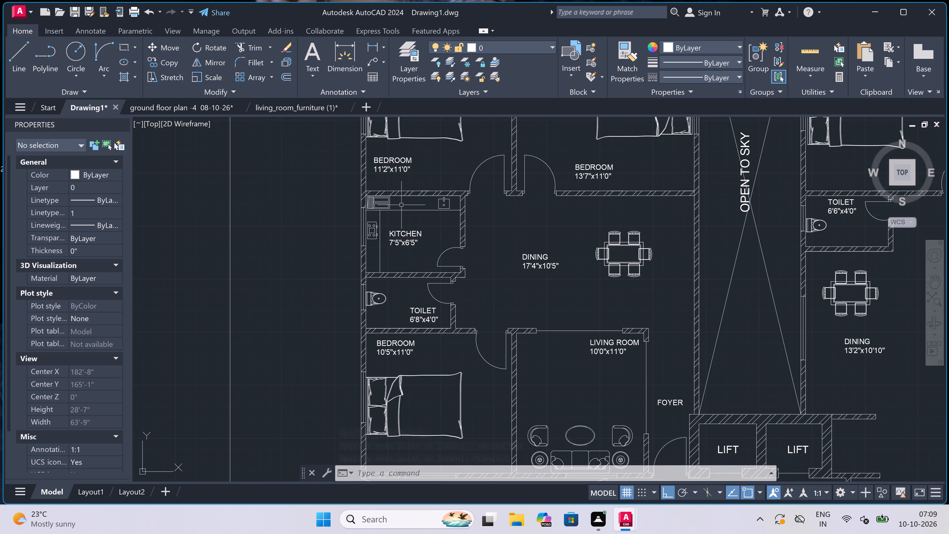
key("space")
scroll(399, 200, "down", 3)
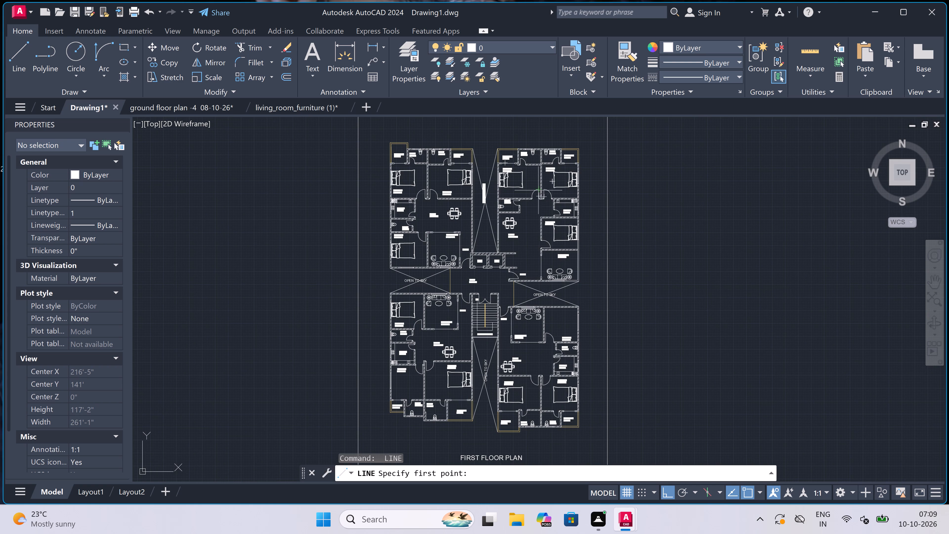
scroll(569, 195, "up", 3)
scroll(602, 208, "up", 3)
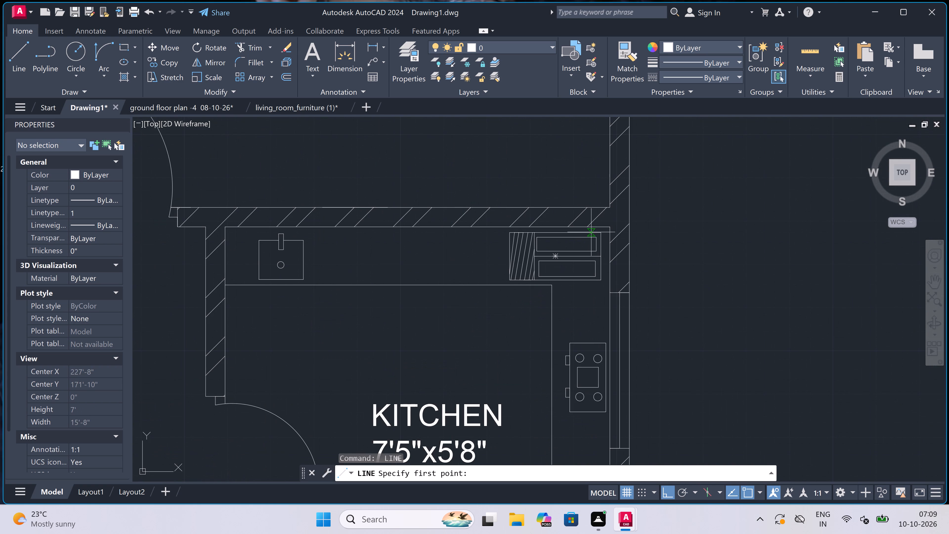
left_click(551, 288)
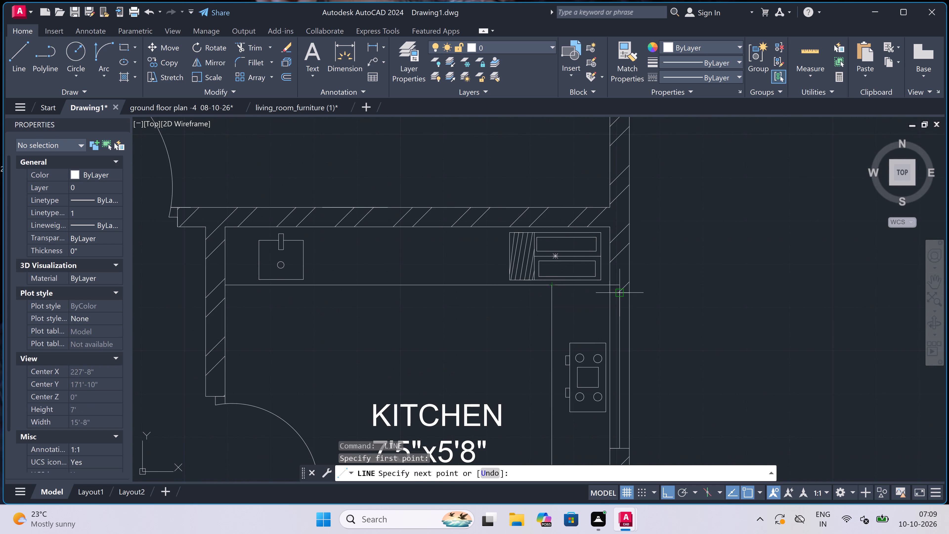
scroll(620, 289, "up", 3)
double_click(582, 268)
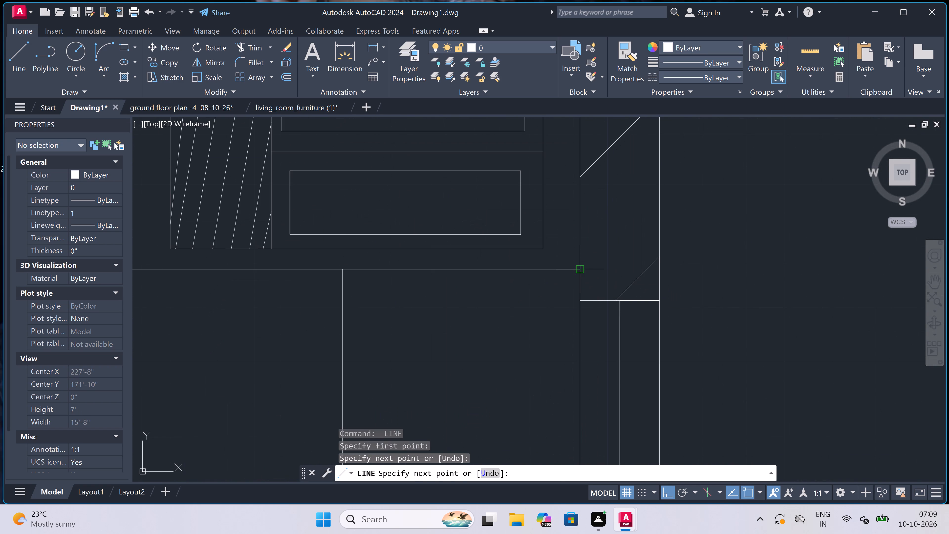
key("Escape")
Draw a horizontal line from the 7'5"x6'0" kitchen's inner counter corner east to the outer wall's inner face.
scroll(483, 228, "down", 8)
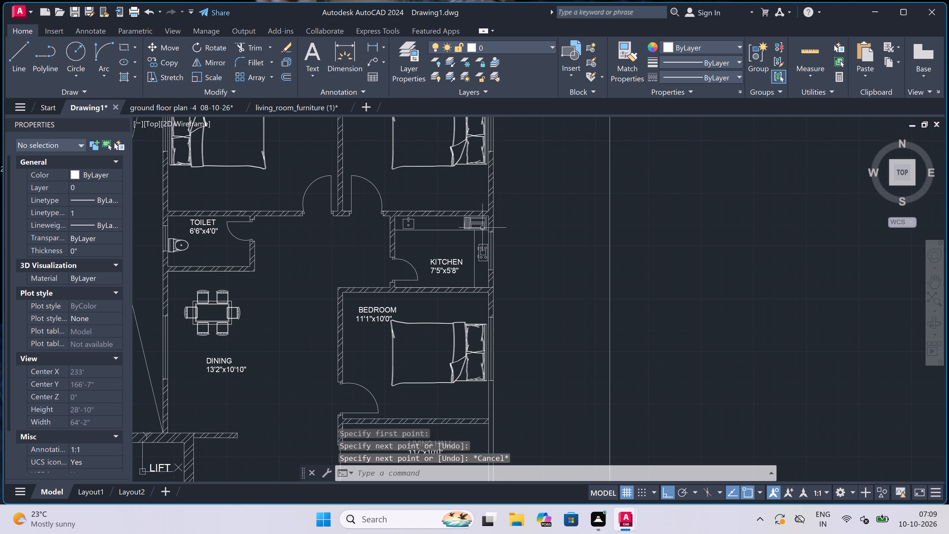
scroll(482, 238, "down", 3)
scroll(481, 290, "down", 2)
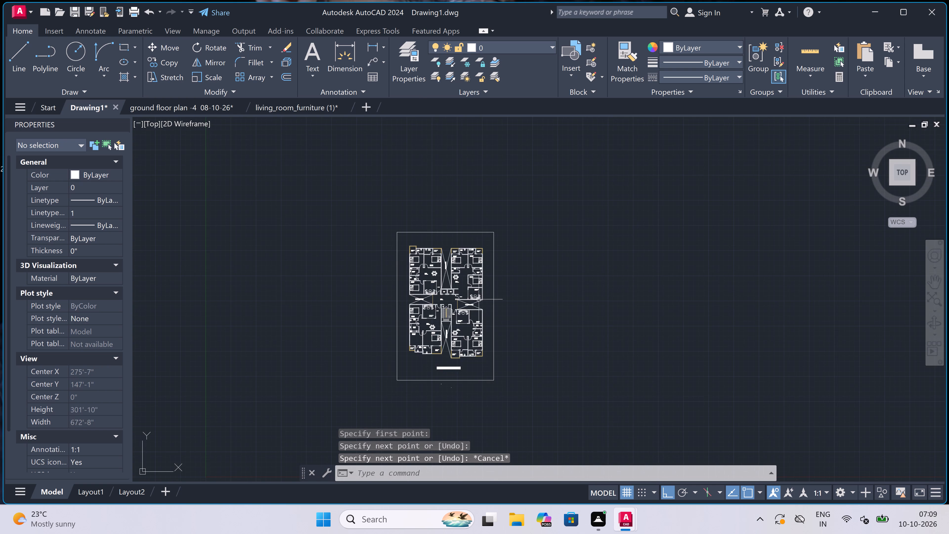
scroll(474, 338, "up", 4)
scroll(514, 311, "up", 2)
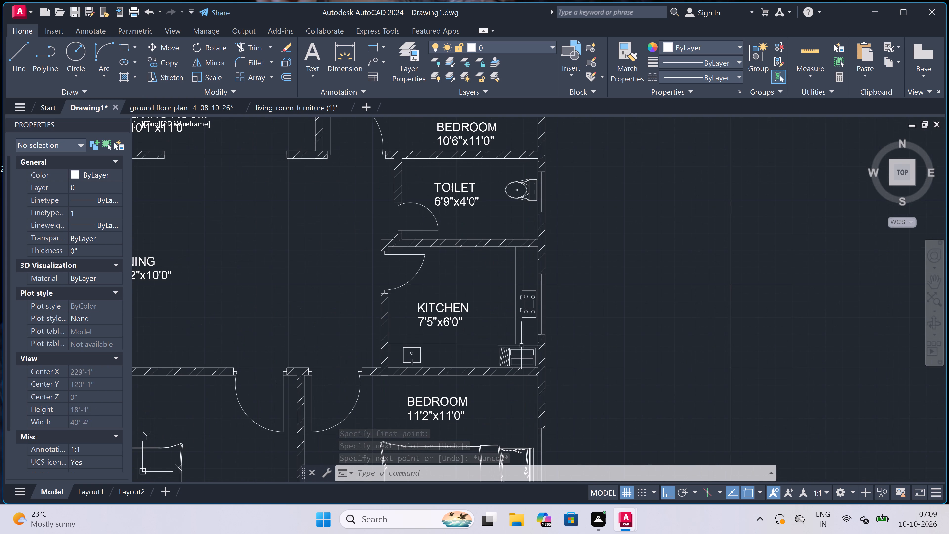
scroll(524, 349, "up", 3)
key("space")
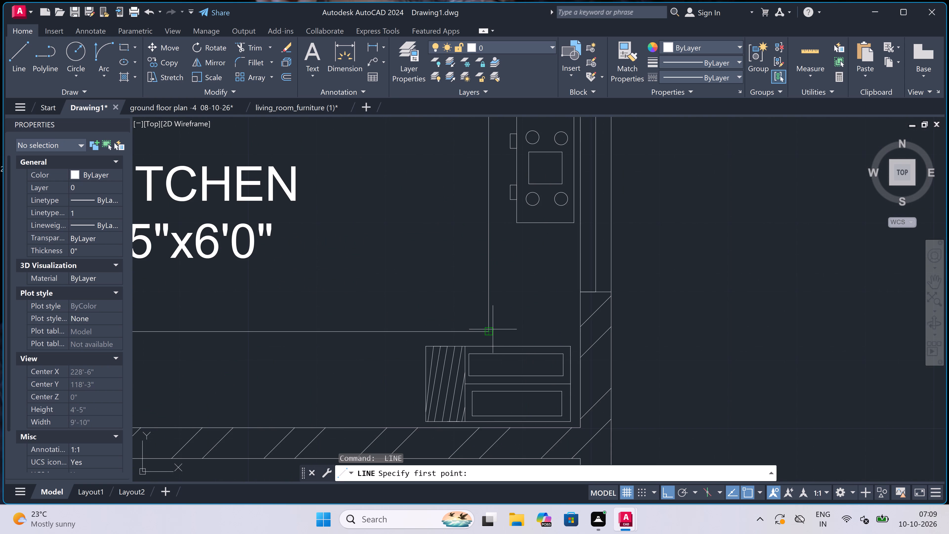
left_click(493, 329)
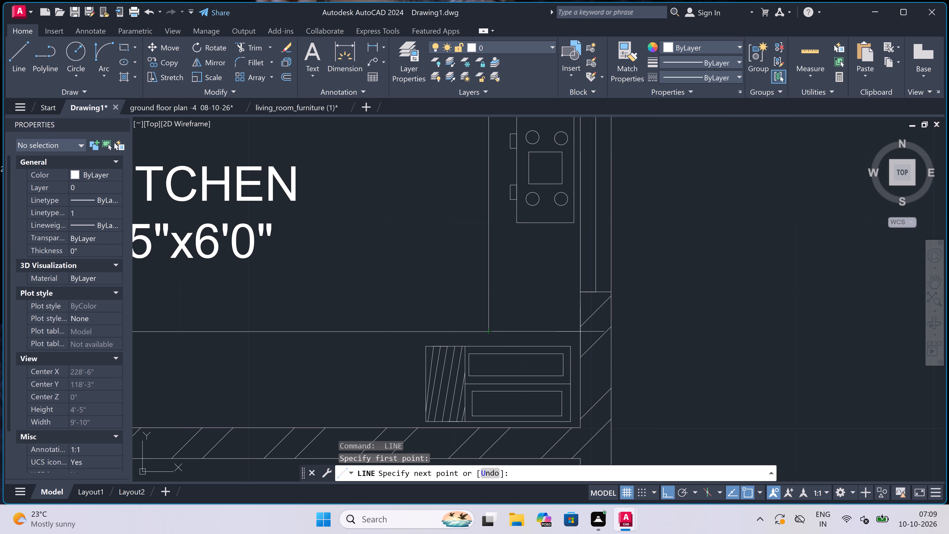
scroll(578, 334, "up", 3)
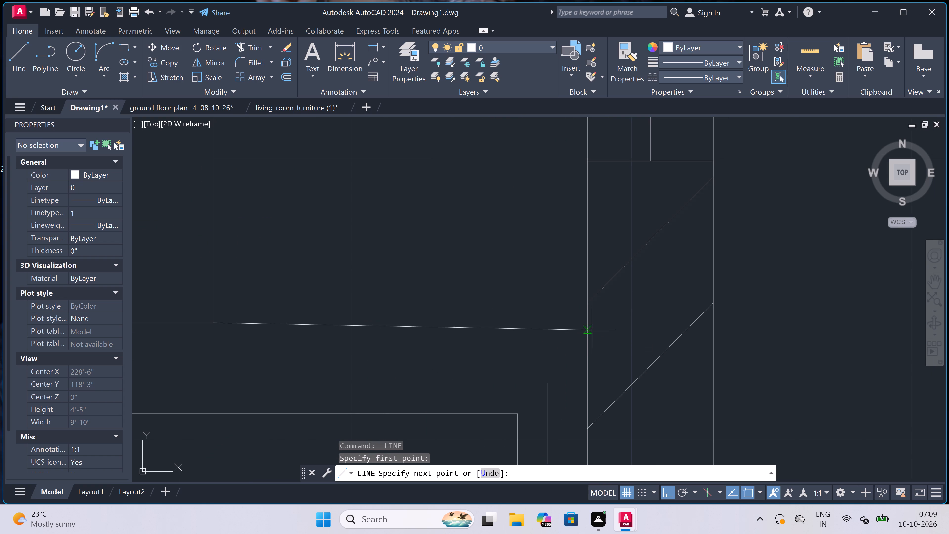
double_click(588, 324)
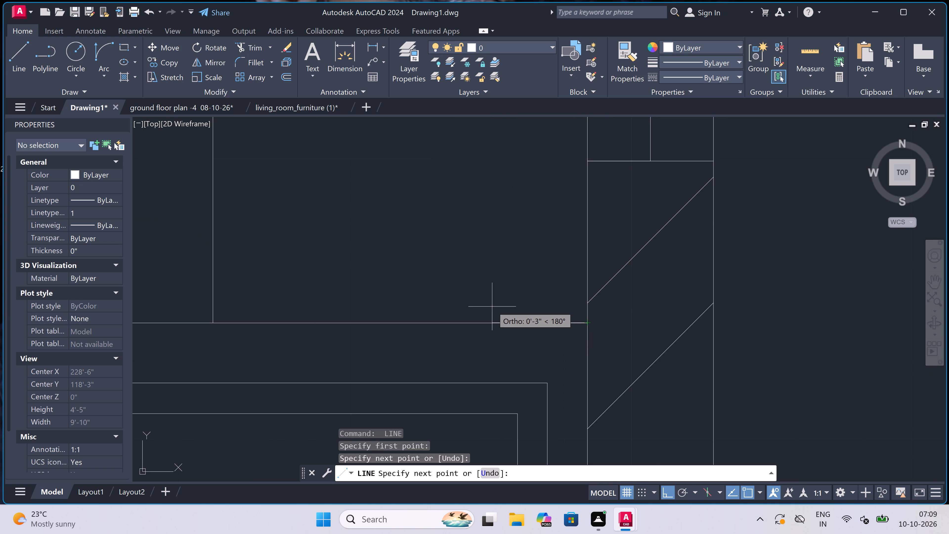
key("Escape")
Review the first floor plan, examining the northeast flat, the lift lobby and stair area, and the southern flats.
scroll(457, 290, "down", 9)
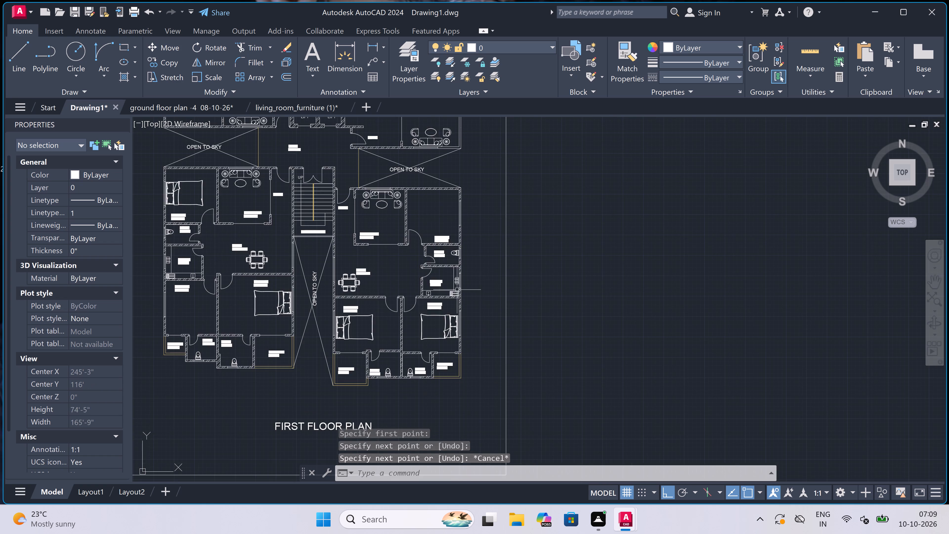
scroll(457, 290, "down", 3)
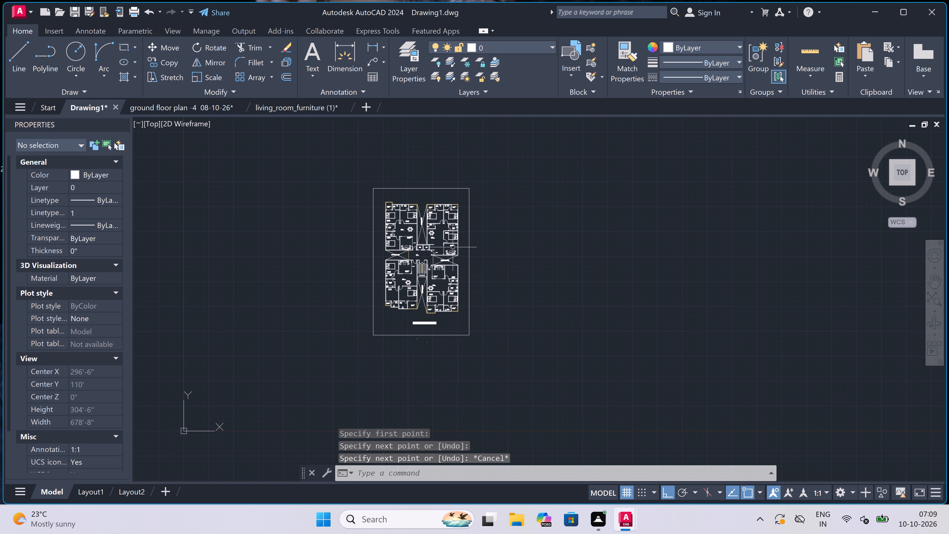
scroll(439, 219, "up", 6)
scroll(438, 220, "down", 2)
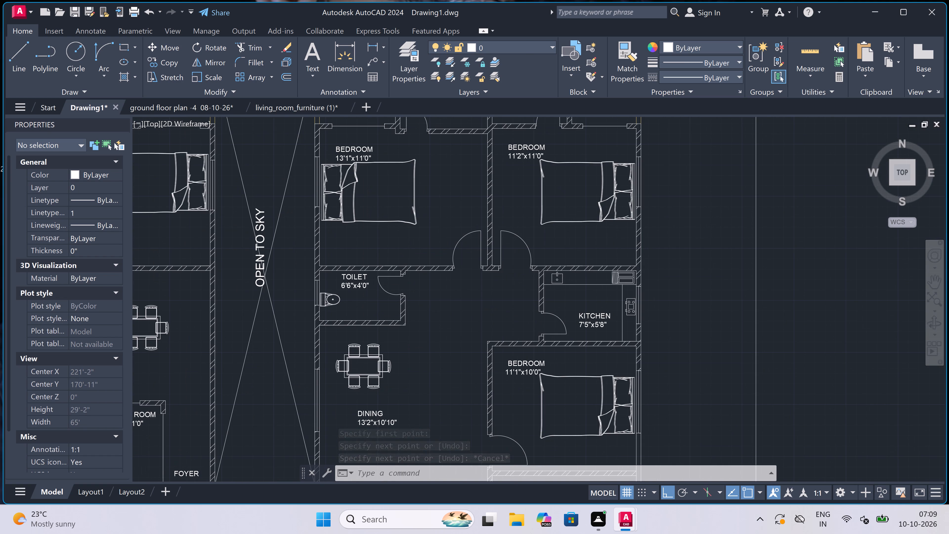
scroll(406, 333, "up", 2)
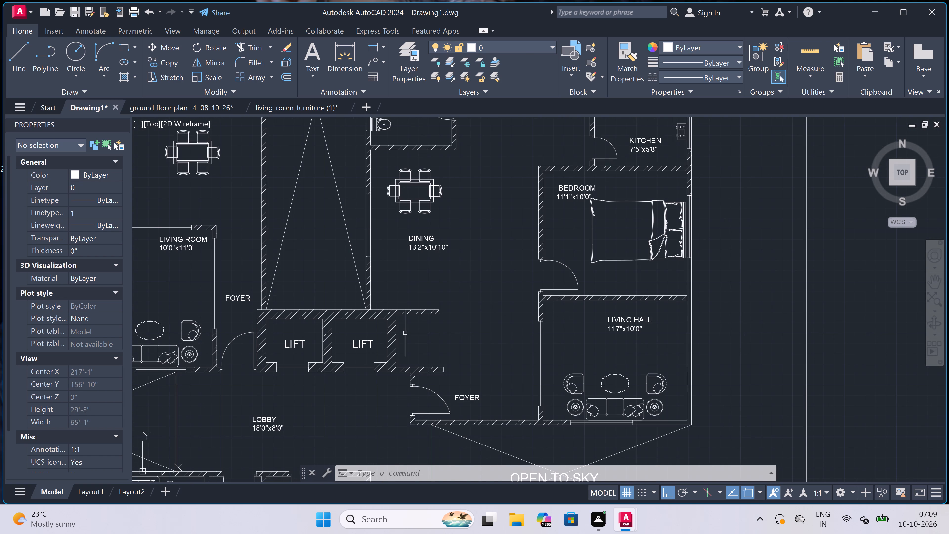
scroll(405, 333, "down", 2)
scroll(403, 369, "up", 1)
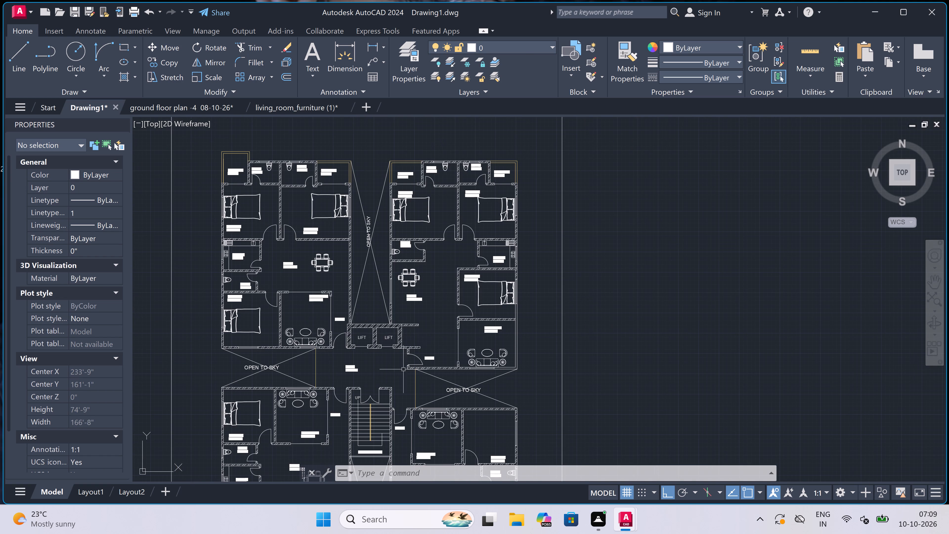
scroll(403, 369, "up", 2)
scroll(403, 369, "down", 5)
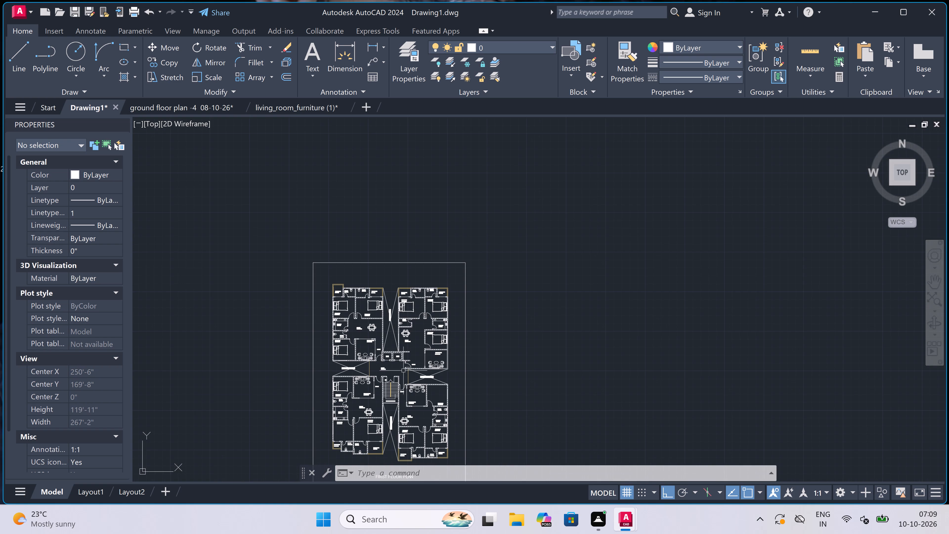
scroll(394, 409, "up", 4)
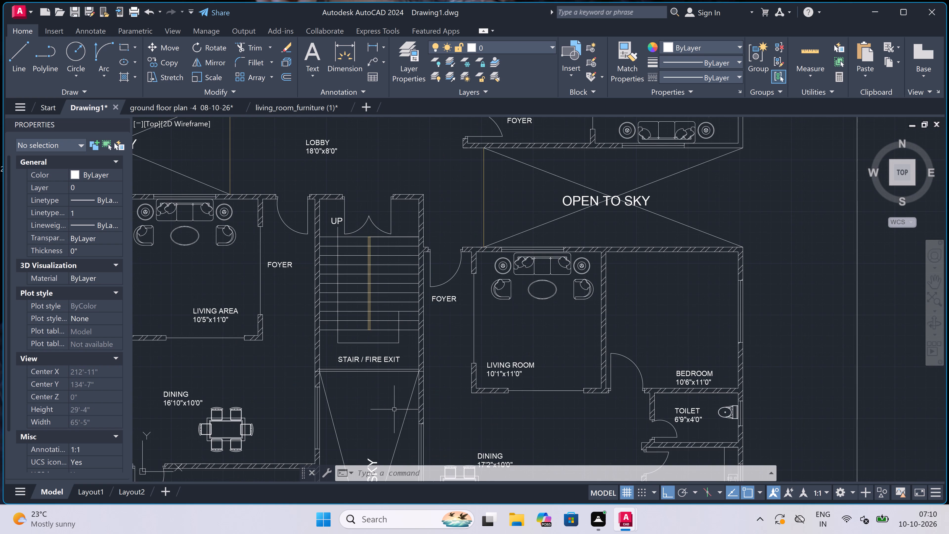
scroll(395, 407, "down", 1)
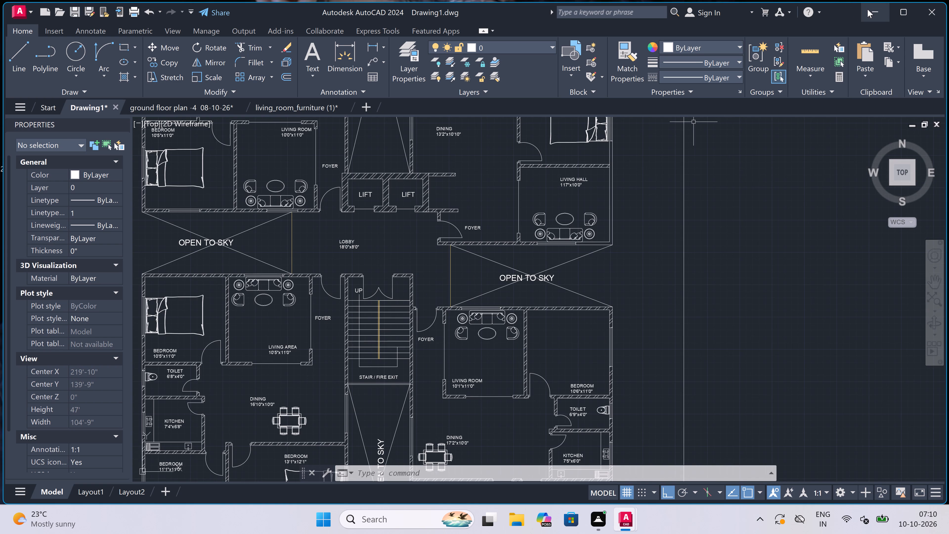
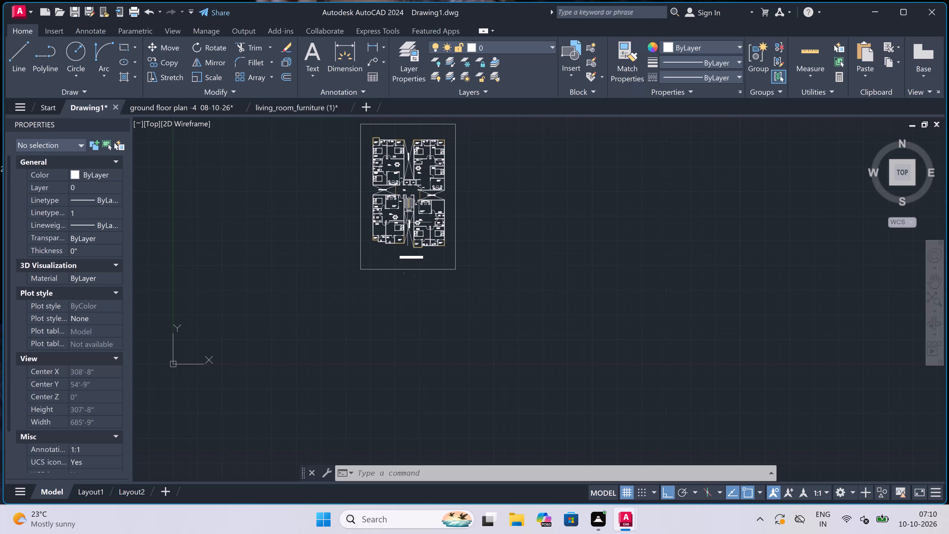
Erase the full-length inner west edge line of the northwest flat's 5'0"x6'1" verandah.
scroll(413, 169, "up", 3)
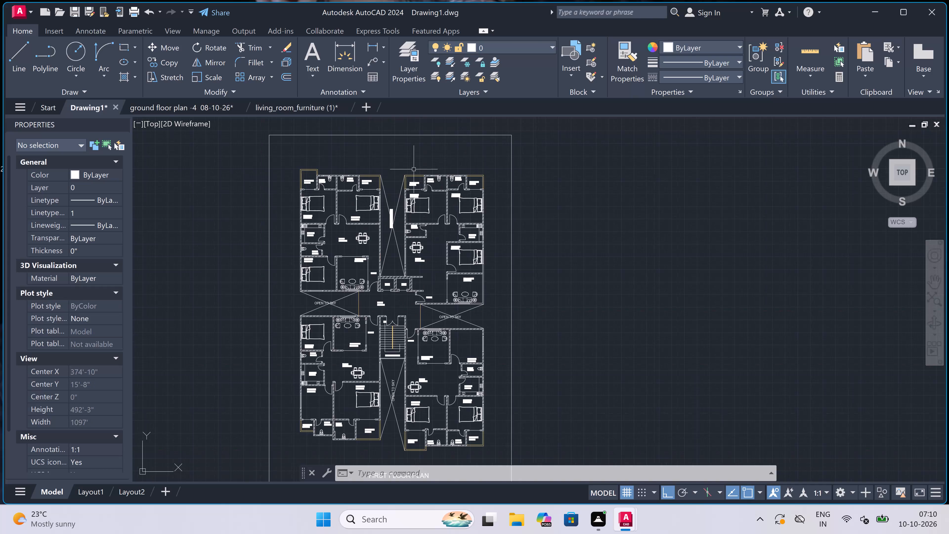
scroll(413, 169, "up", 2)
scroll(331, 183, "down", 2)
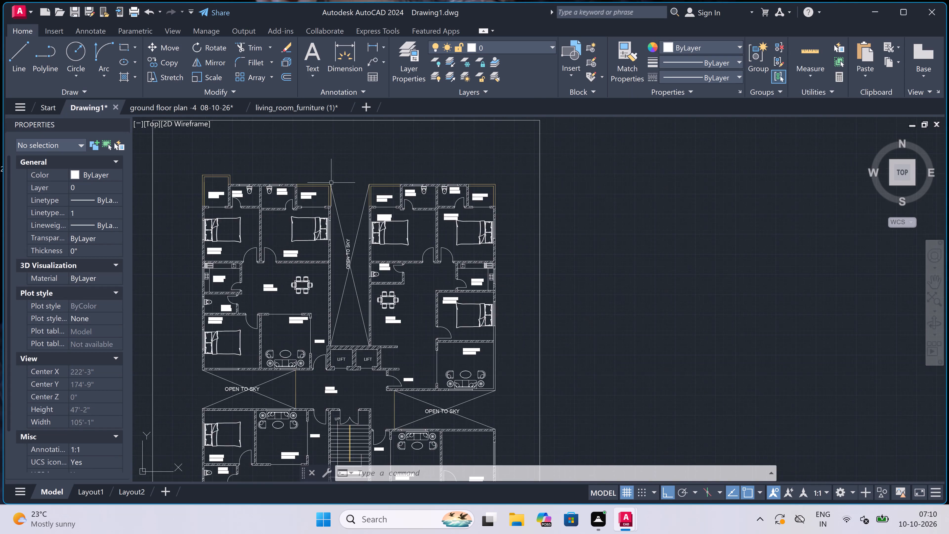
scroll(242, 172, "up", 2)
scroll(280, 200, "up", 2)
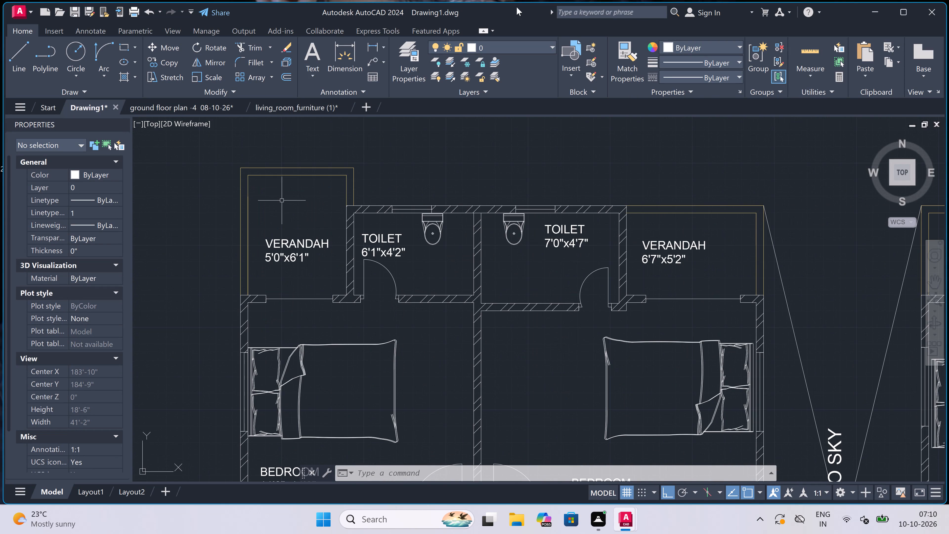
key("Escape")
scroll(243, 225, "up", 1)
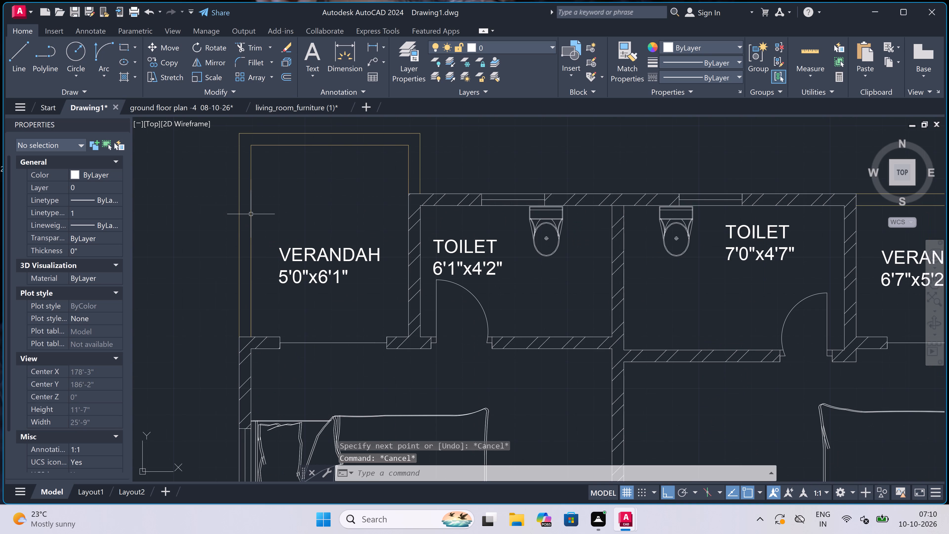
double_click(251, 213)
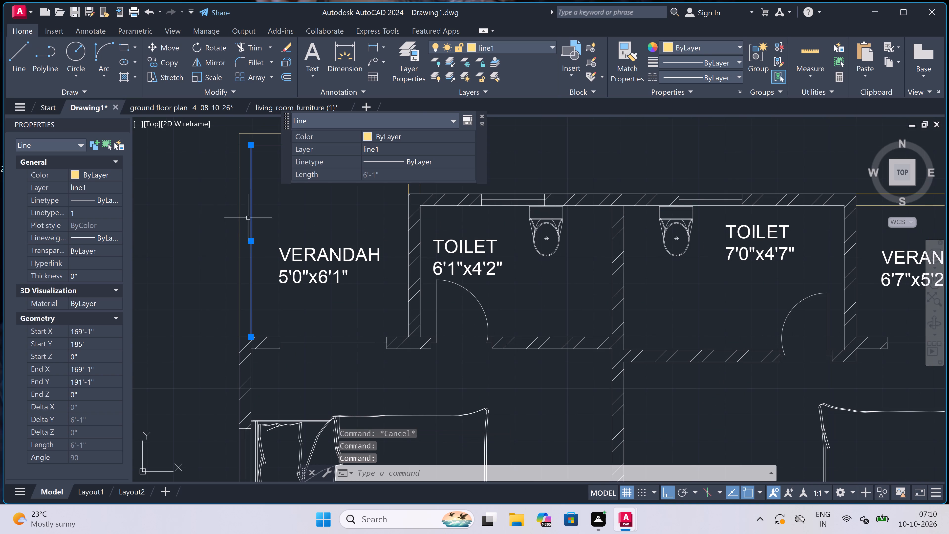
key("Delete")
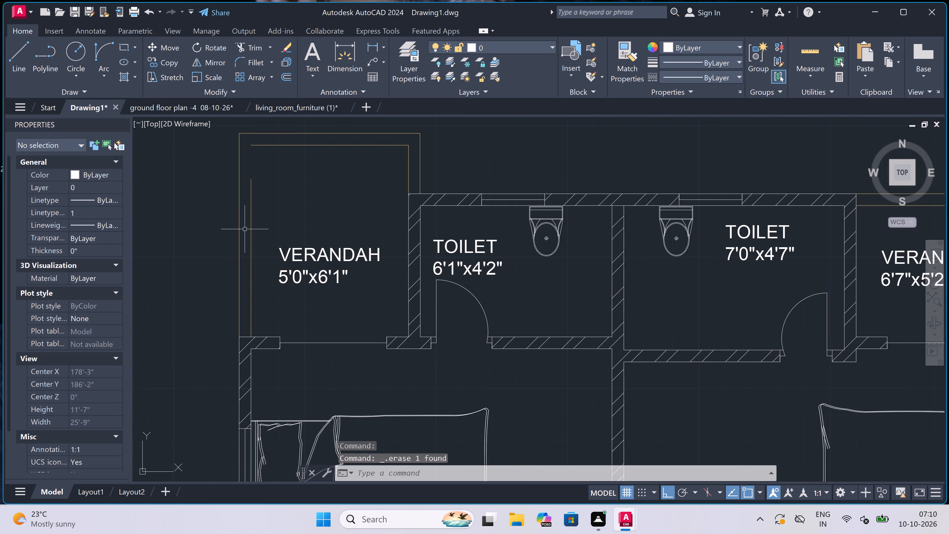
Extend the shorter inner west edge line of the 5'0"x6'1" verandah north to the inner north edge line.
type("ex")
key("space")
double_click(245, 230)
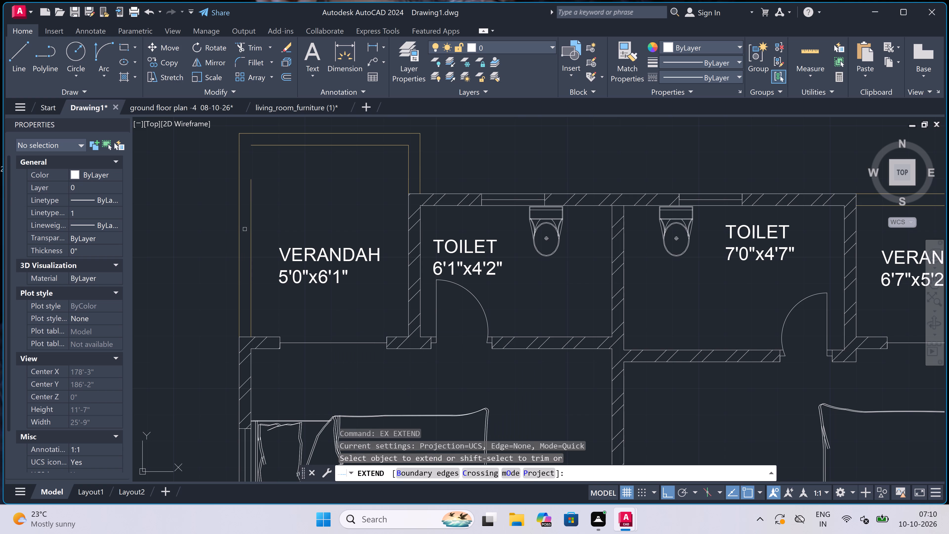
double_click(273, 212)
key("Escape")
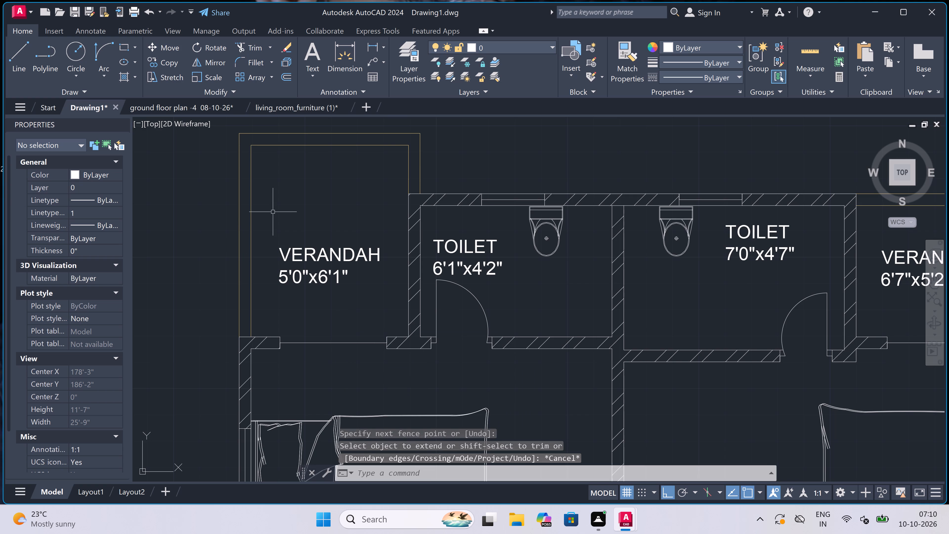
Review the first floor plan, examining the verandah edge lines and toilets of the northeast flat and both southern flats.
scroll(272, 213, "down", 4)
scroll(535, 217, "up", 2)
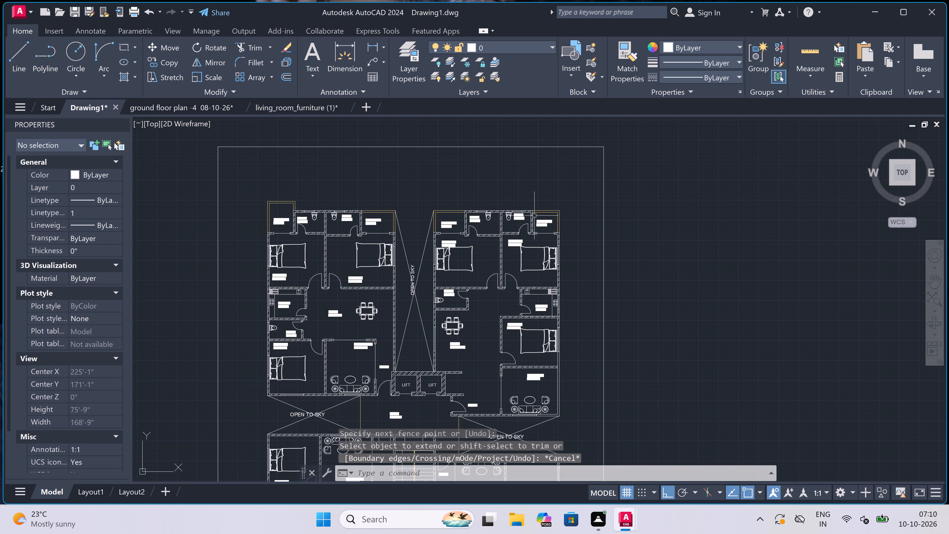
scroll(536, 218, "up", 2)
scroll(537, 222, "down", 3)
scroll(387, 227, "up", 1)
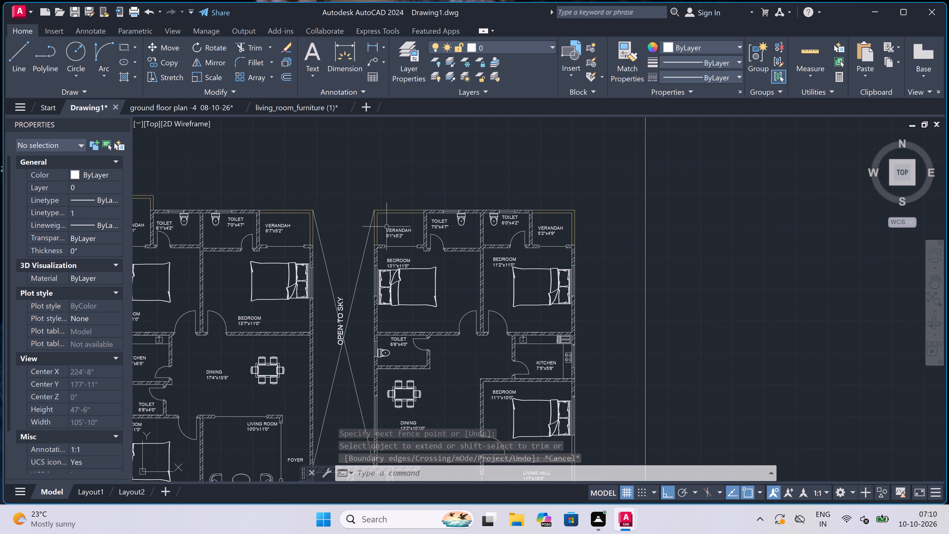
scroll(387, 227, "up", 1)
scroll(386, 225, "down", 2)
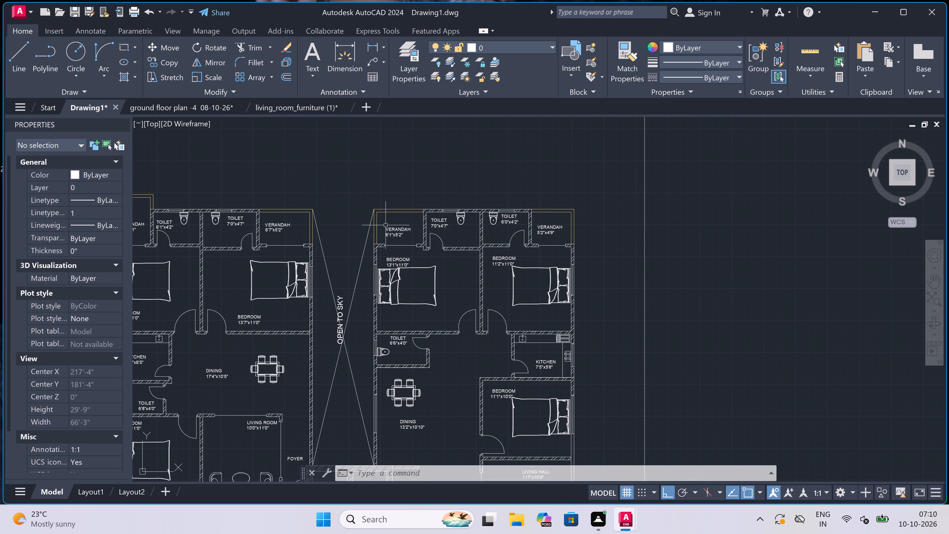
scroll(301, 225, "up", 3)
scroll(301, 225, "down", 3)
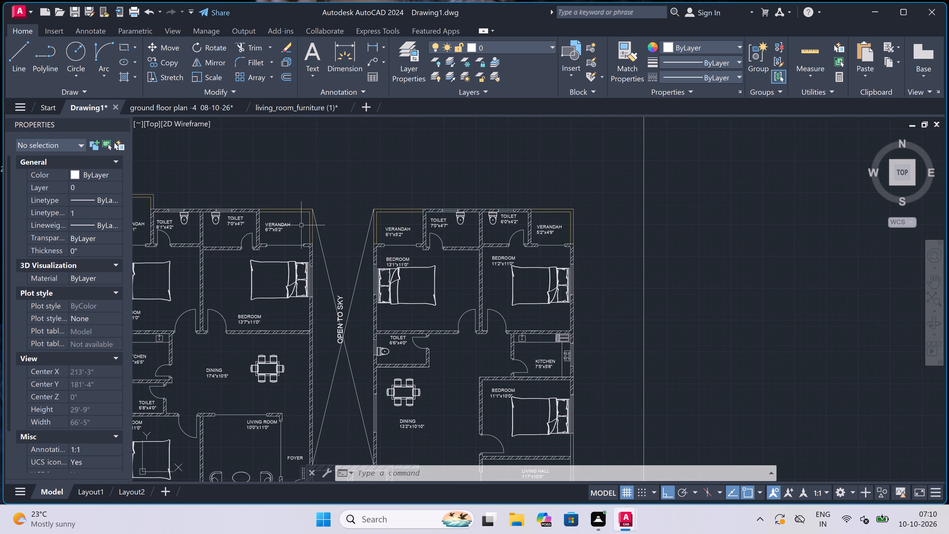
scroll(301, 225, "down", 1)
scroll(251, 323, "down", 4)
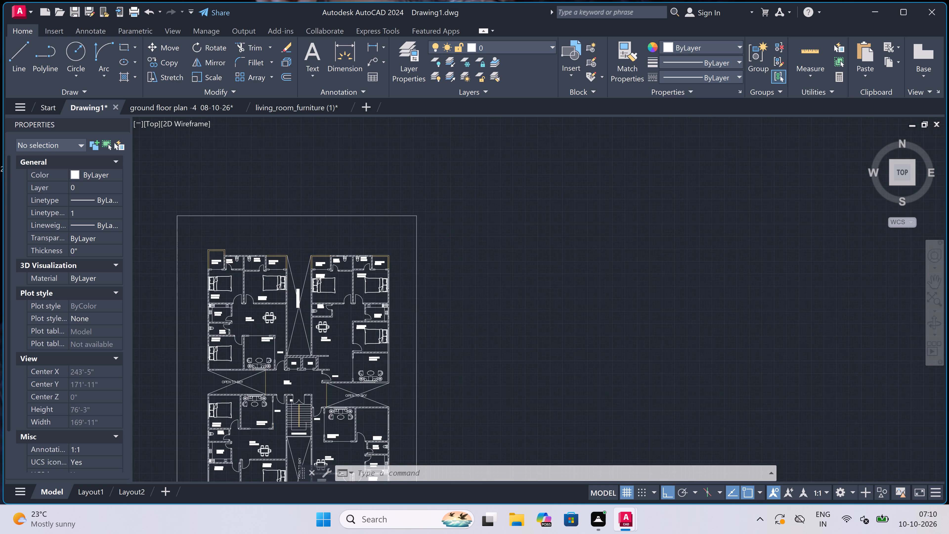
scroll(265, 388, "up", 5)
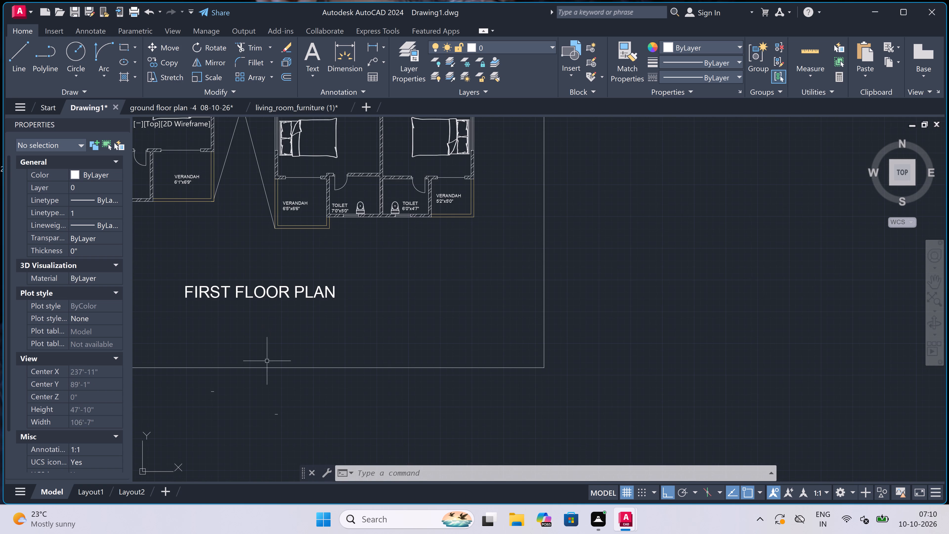
scroll(255, 318, "down", 2)
scroll(289, 280, "up", 4)
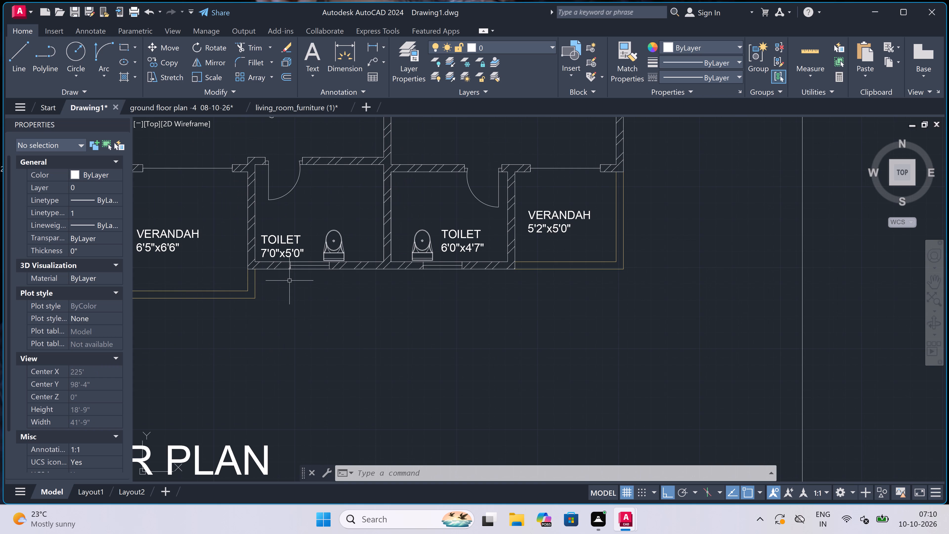
scroll(289, 281, "down", 5)
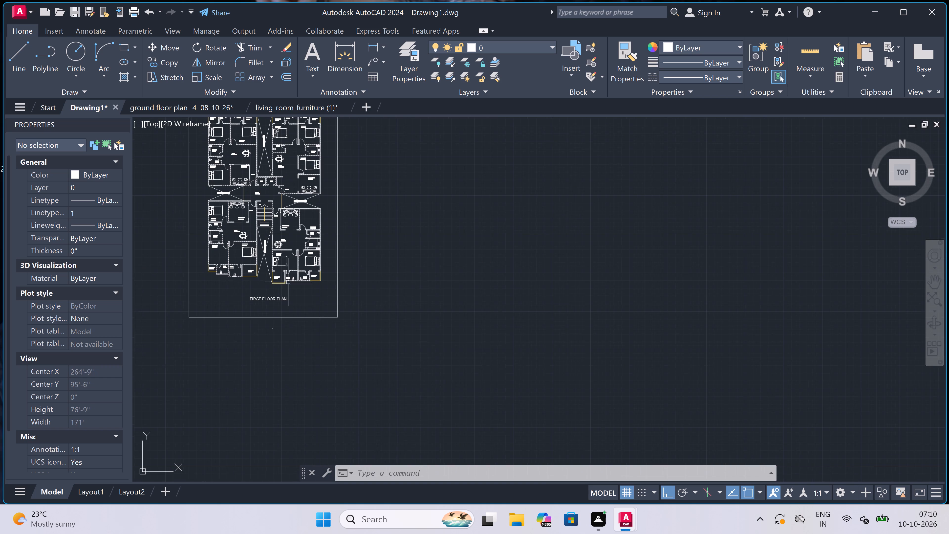
scroll(183, 261, "up", 4)
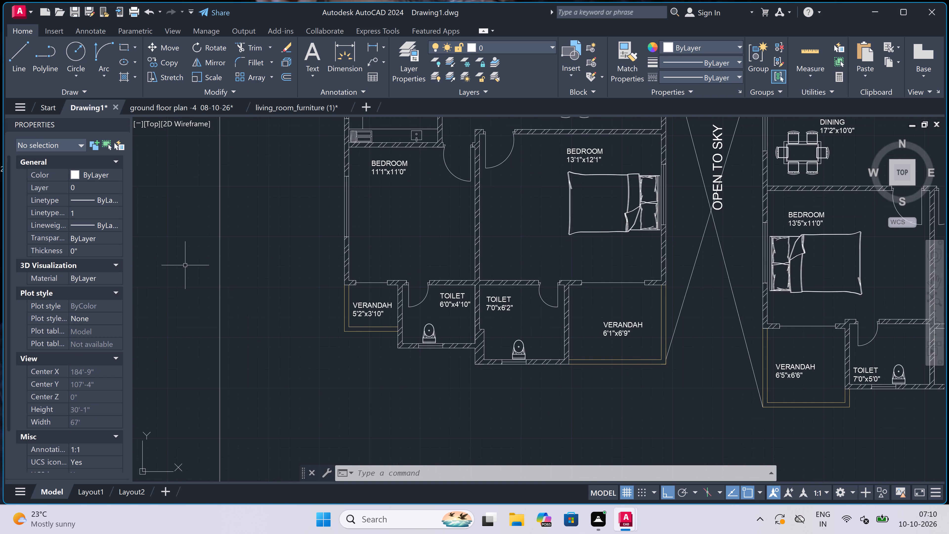
scroll(644, 378, "up", 2)
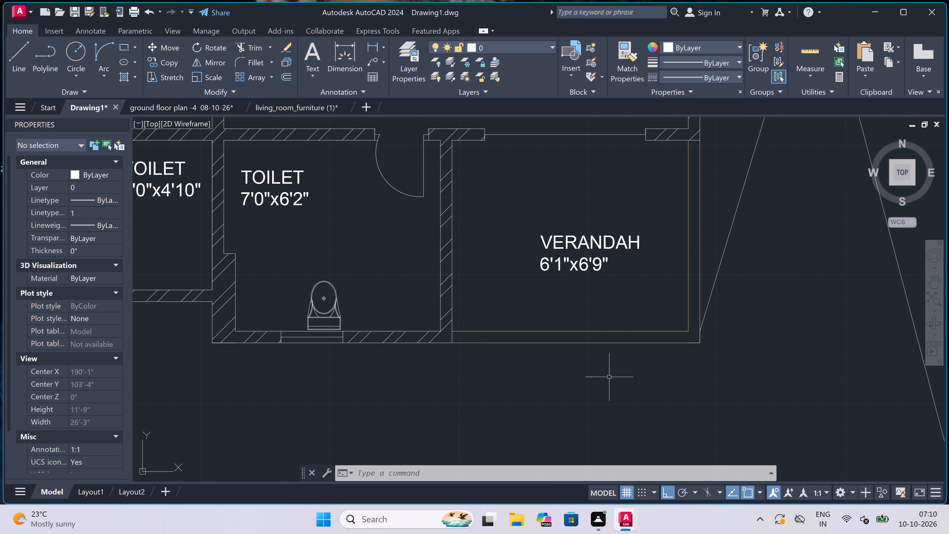
scroll(515, 355, "down", 2)
scroll(423, 335, "down", 1)
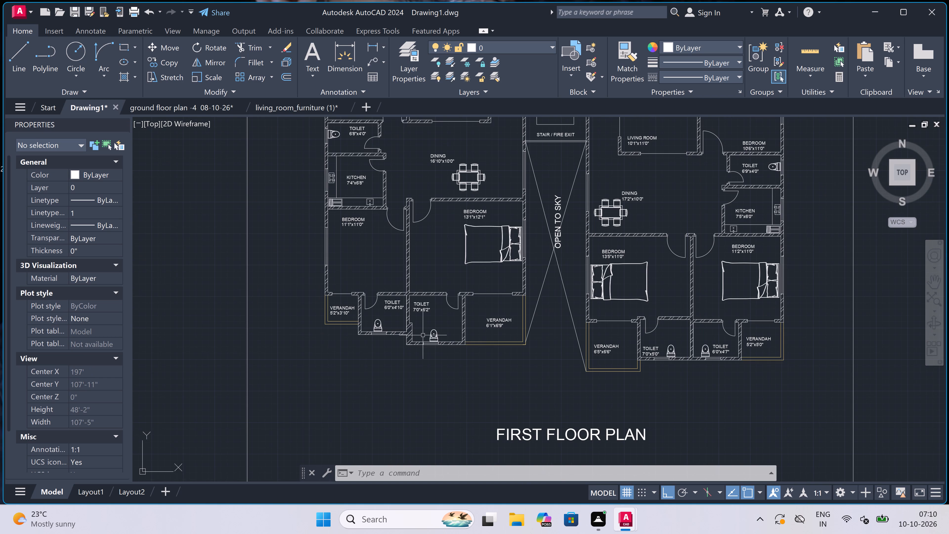
scroll(384, 237, "down", 2)
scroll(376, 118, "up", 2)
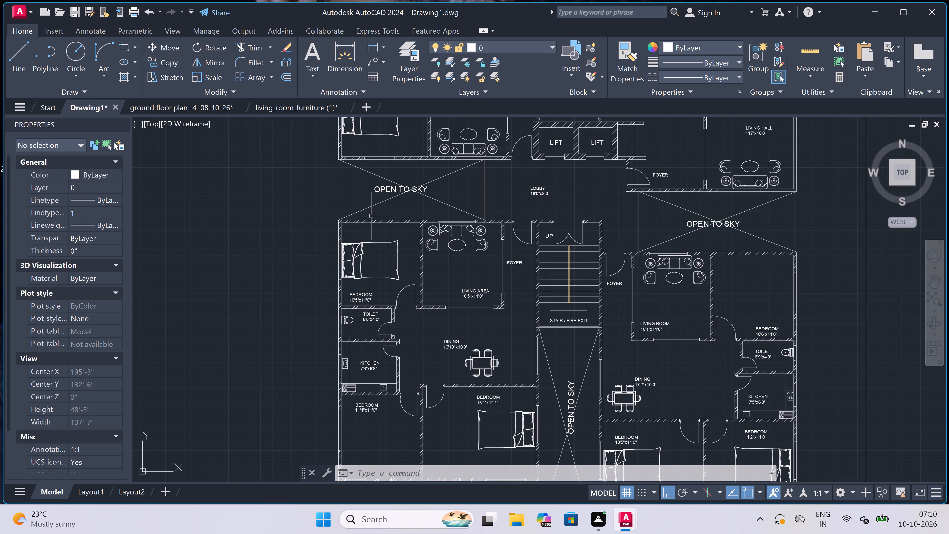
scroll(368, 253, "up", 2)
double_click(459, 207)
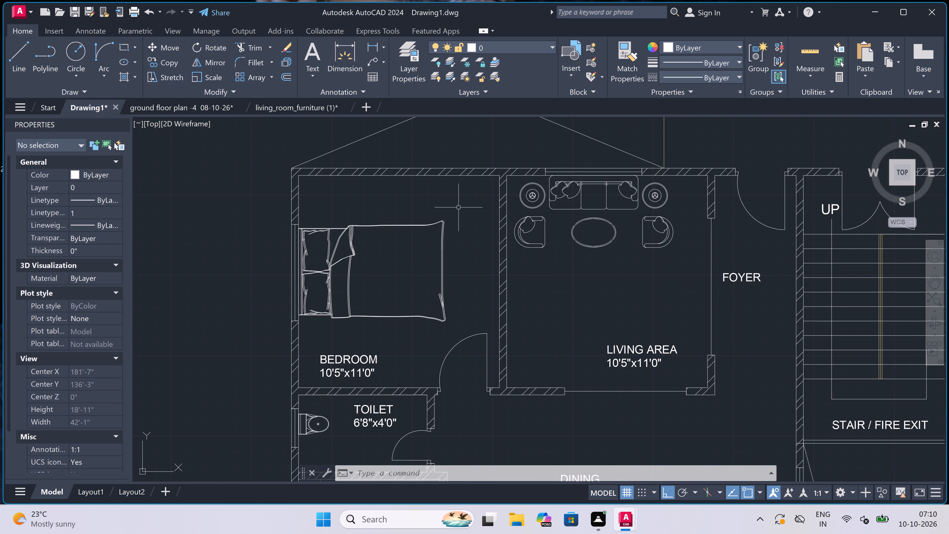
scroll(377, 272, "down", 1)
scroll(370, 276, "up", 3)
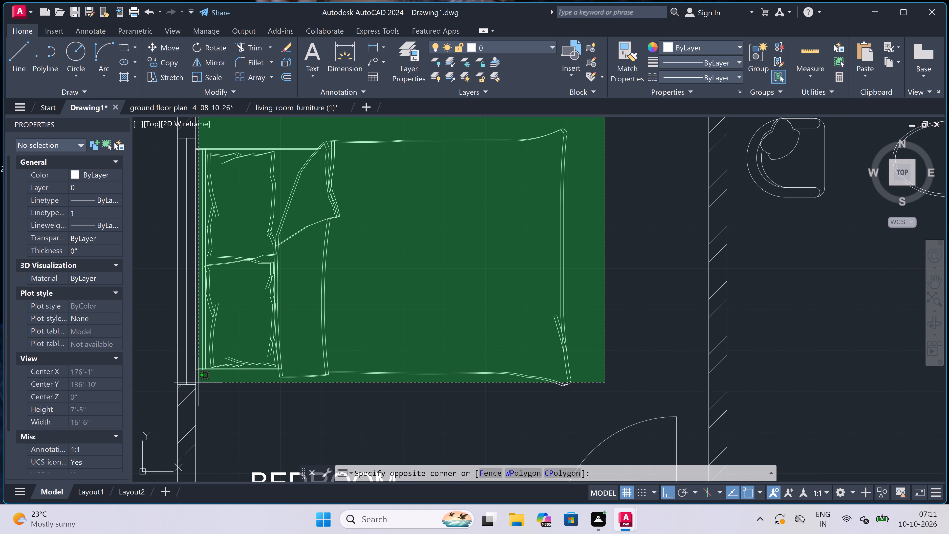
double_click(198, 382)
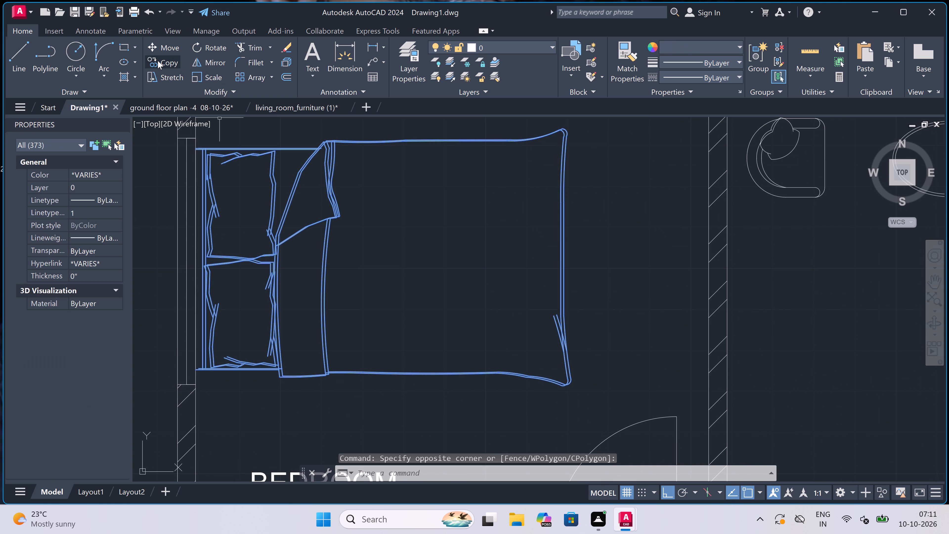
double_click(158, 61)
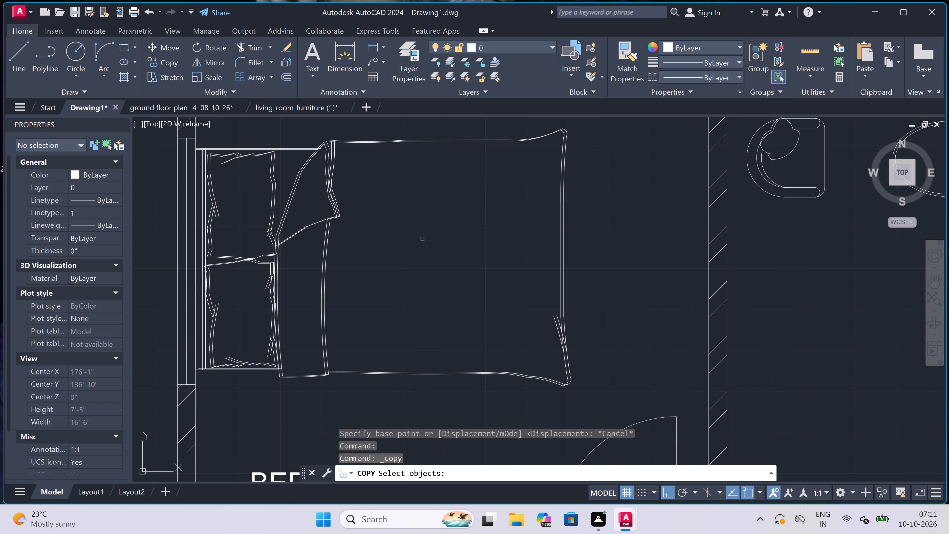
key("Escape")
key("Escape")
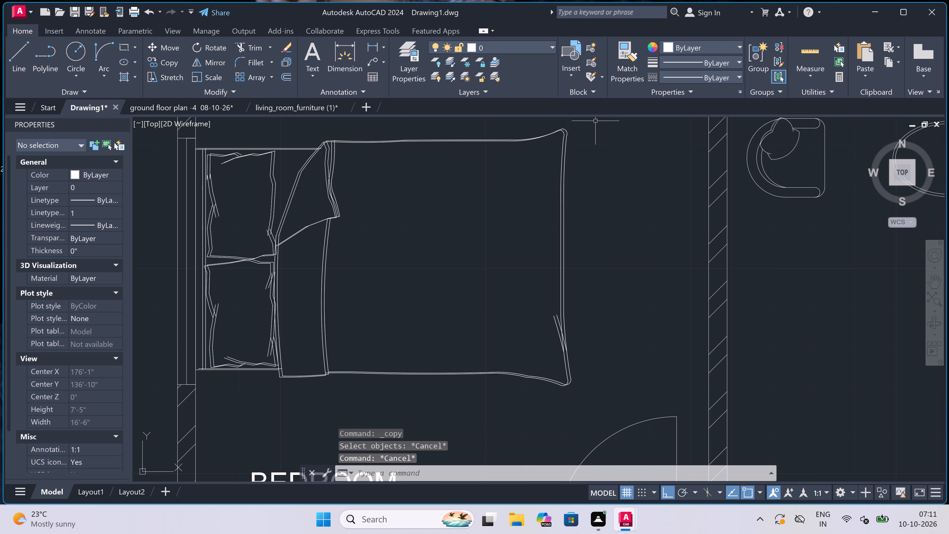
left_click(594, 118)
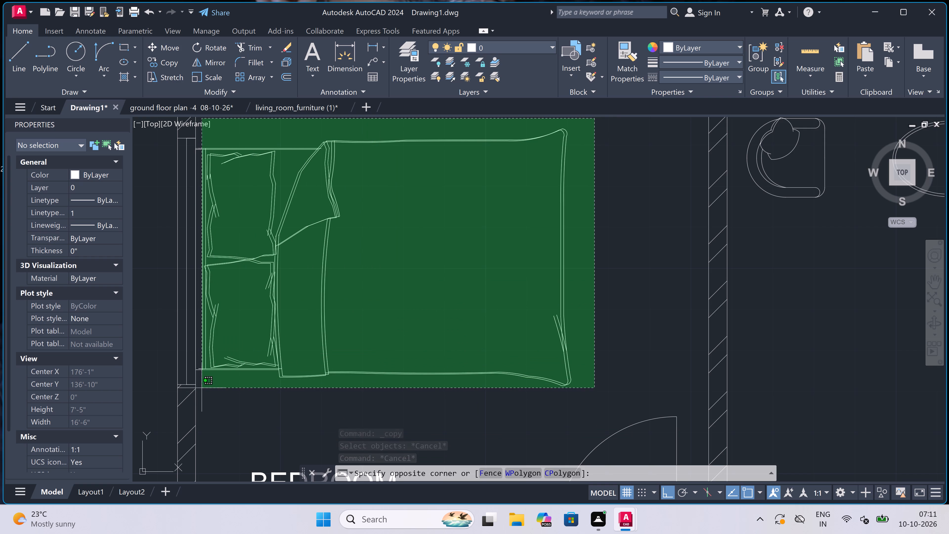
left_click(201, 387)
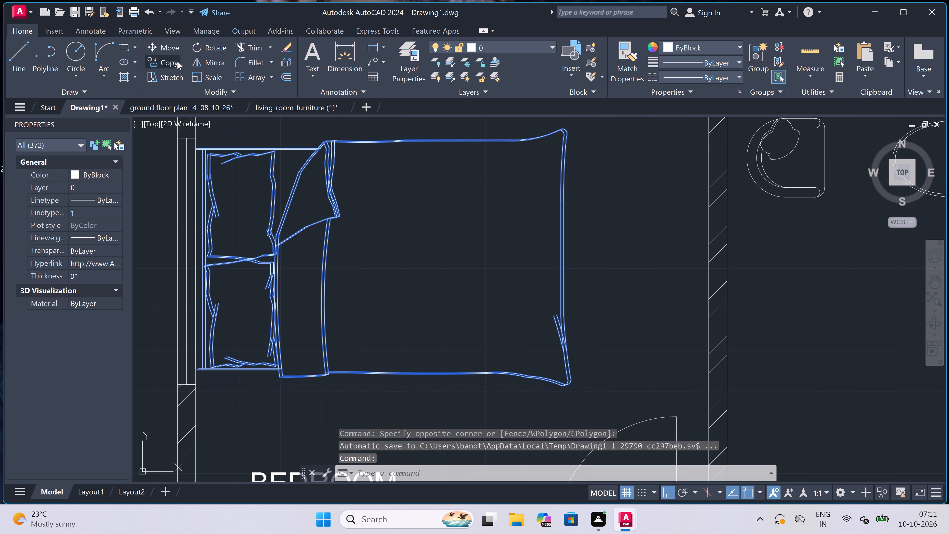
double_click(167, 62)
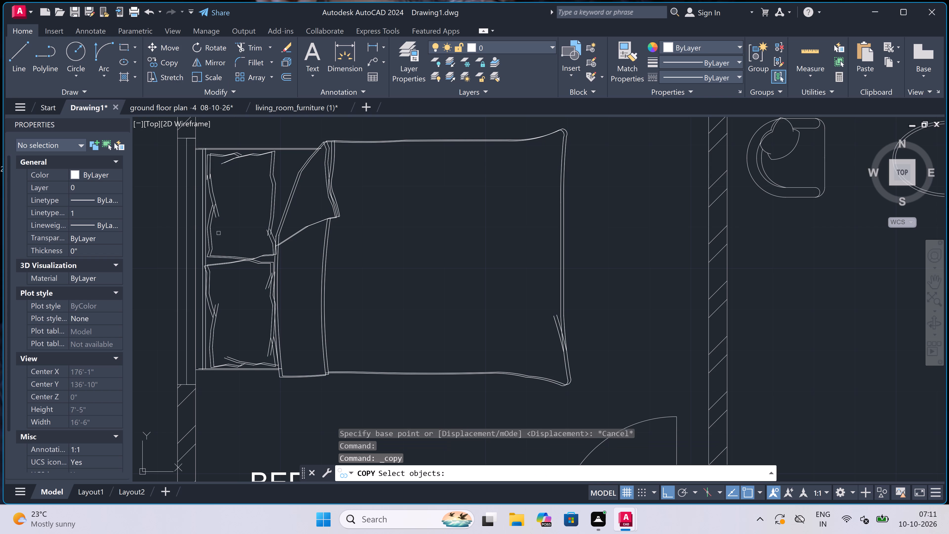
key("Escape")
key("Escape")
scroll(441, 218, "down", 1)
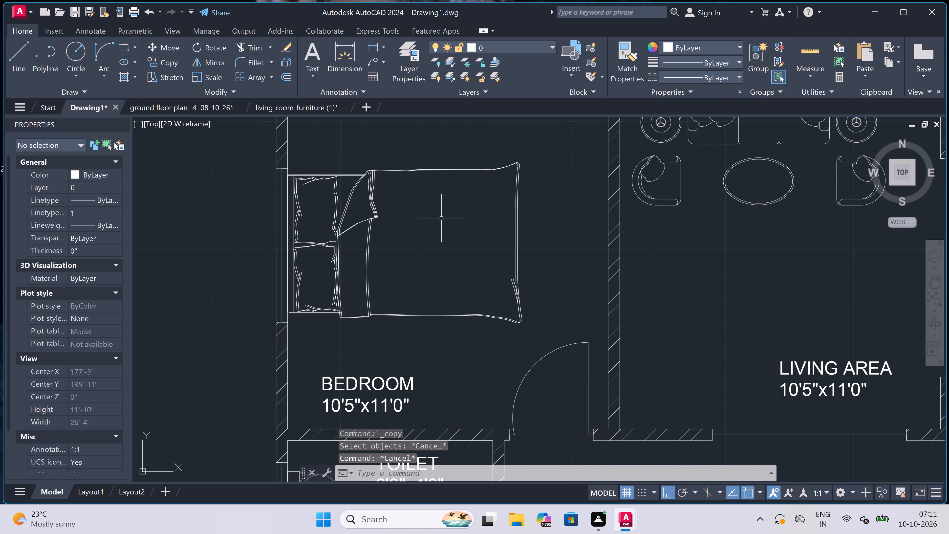
Copy the bed from the southwest flat's 10'5"x11'0" bedroom into its 11'1"x11'0" bedroom, headboard beside the west window, with Ortho off.
left_click(544, 139)
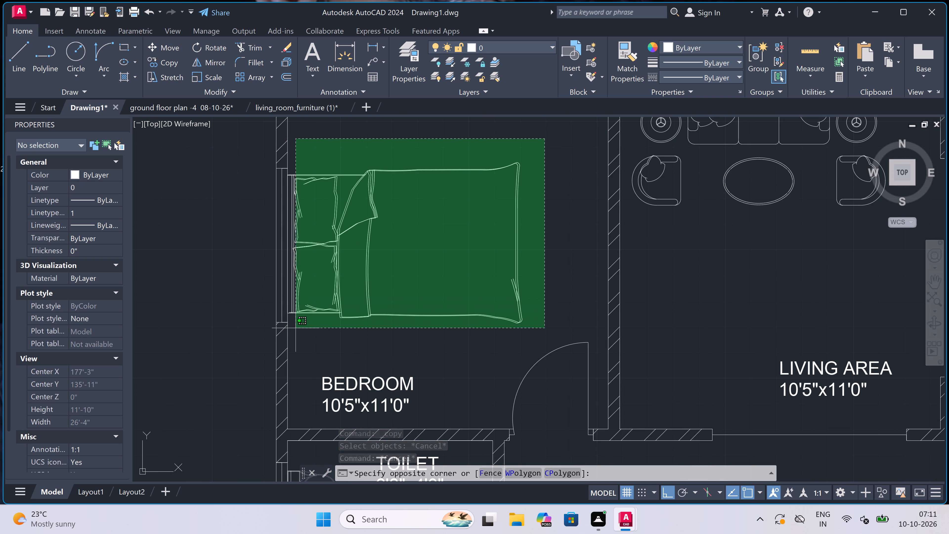
scroll(292, 324, "up", 1)
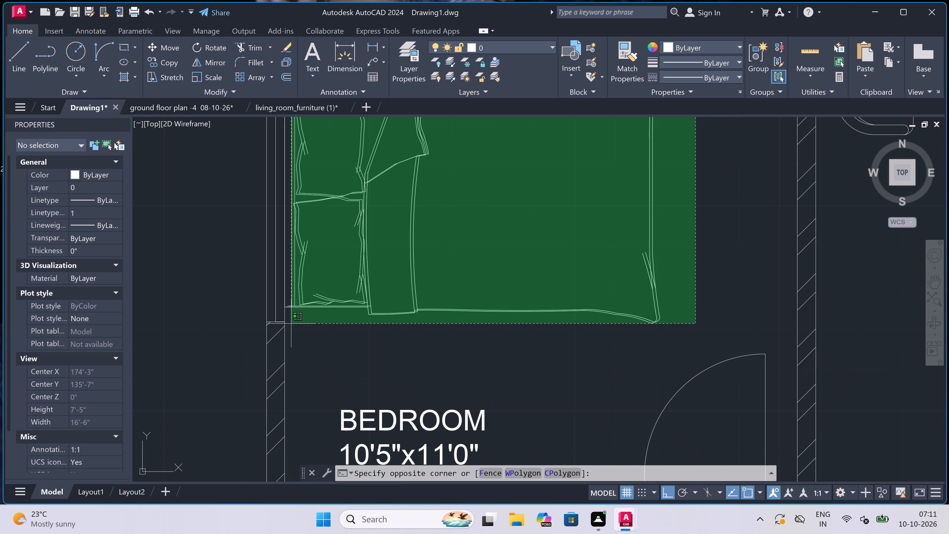
left_click(287, 321)
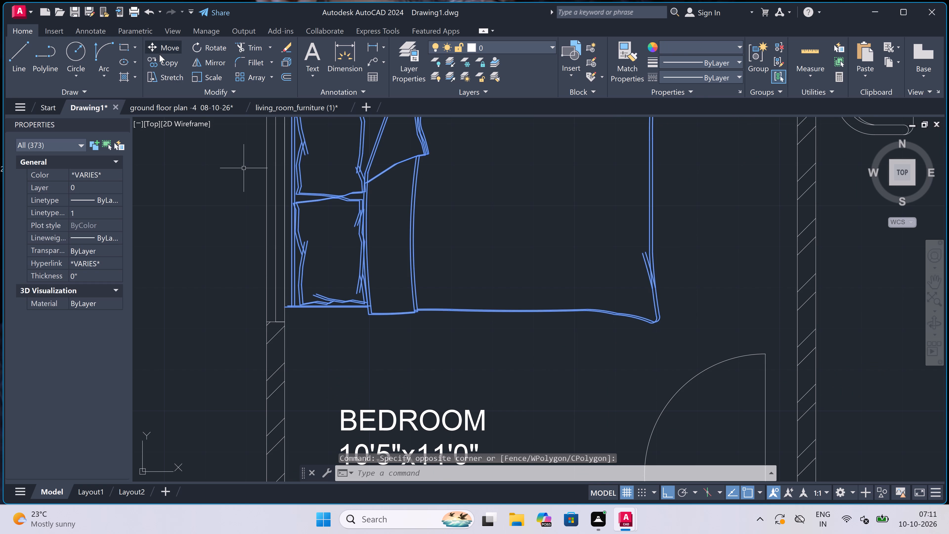
double_click(165, 60)
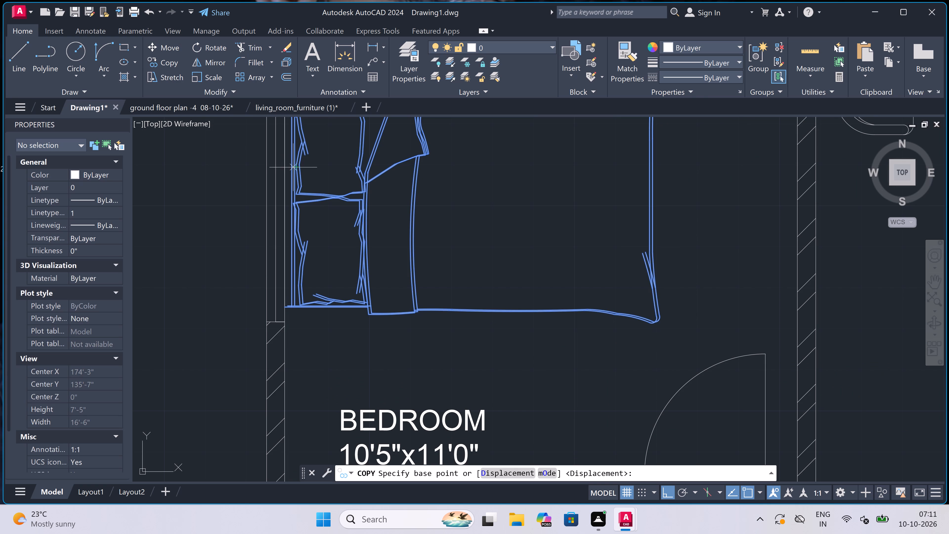
left_click(292, 165)
scroll(323, 255, "down", 4)
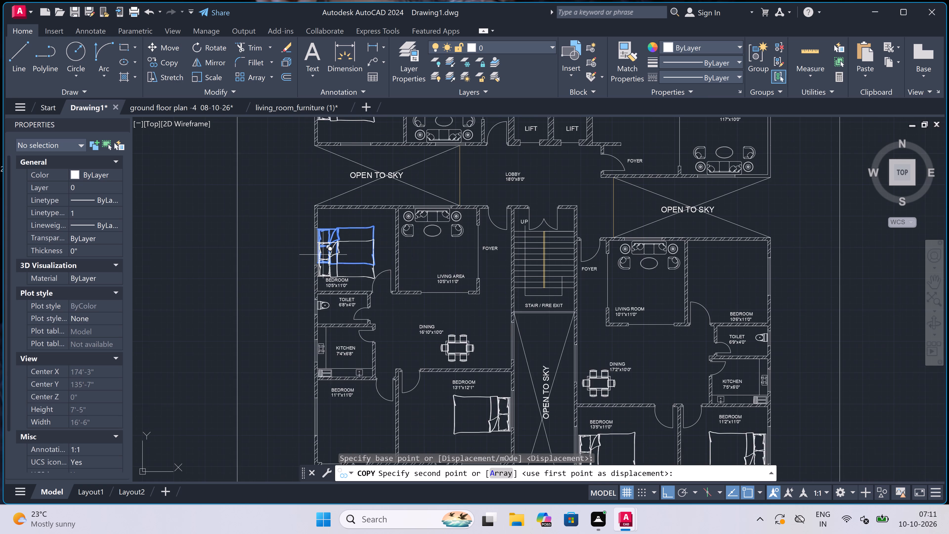
scroll(323, 255, "down", 2)
key("F8")
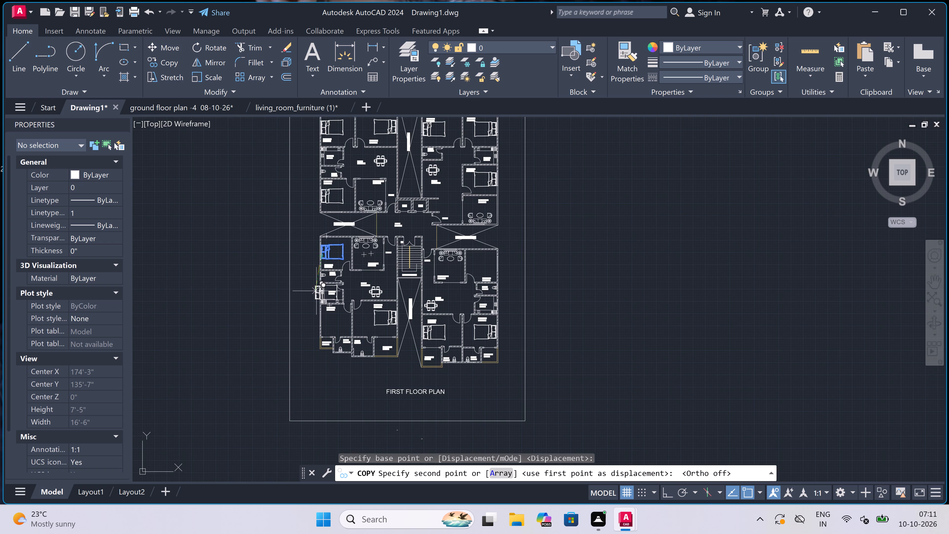
scroll(315, 313, "up", 3)
scroll(349, 357, "up", 3)
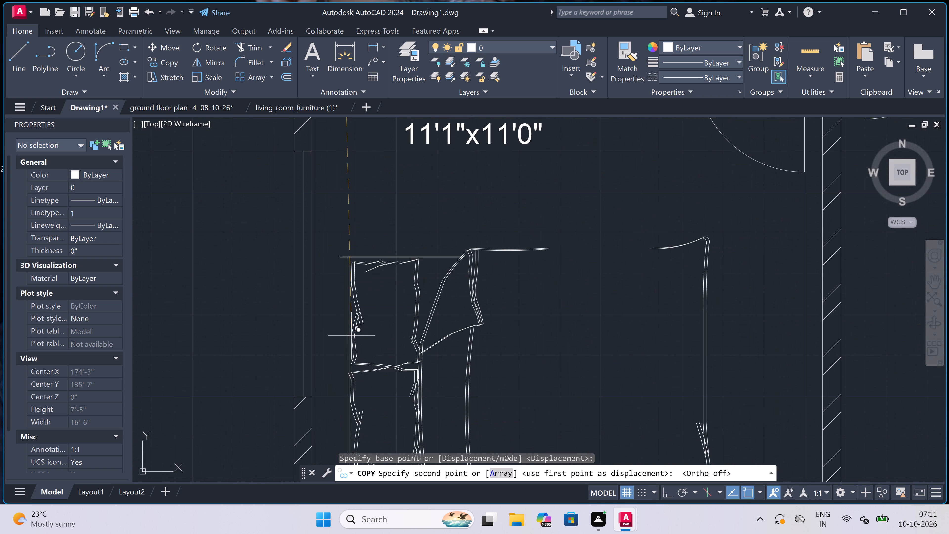
scroll(342, 283, "up", 1)
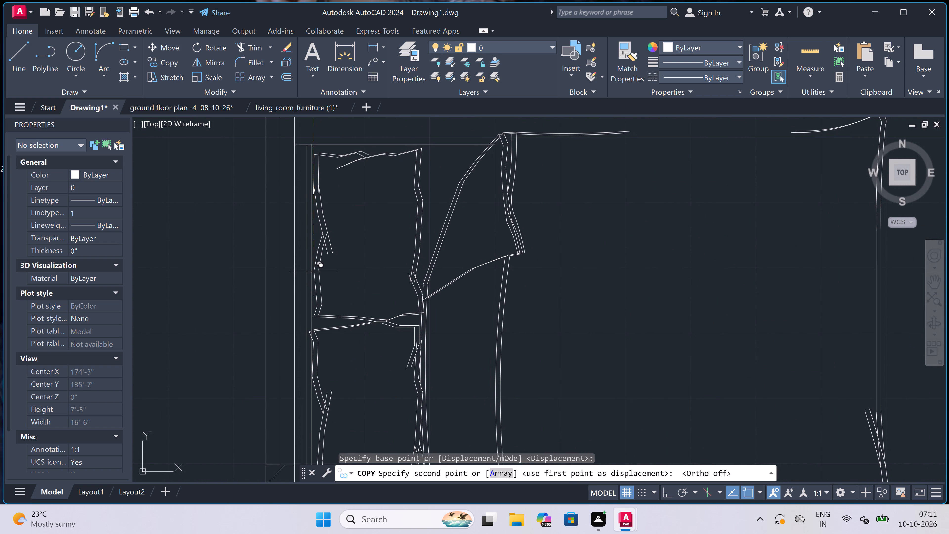
double_click(313, 271)
key("Escape")
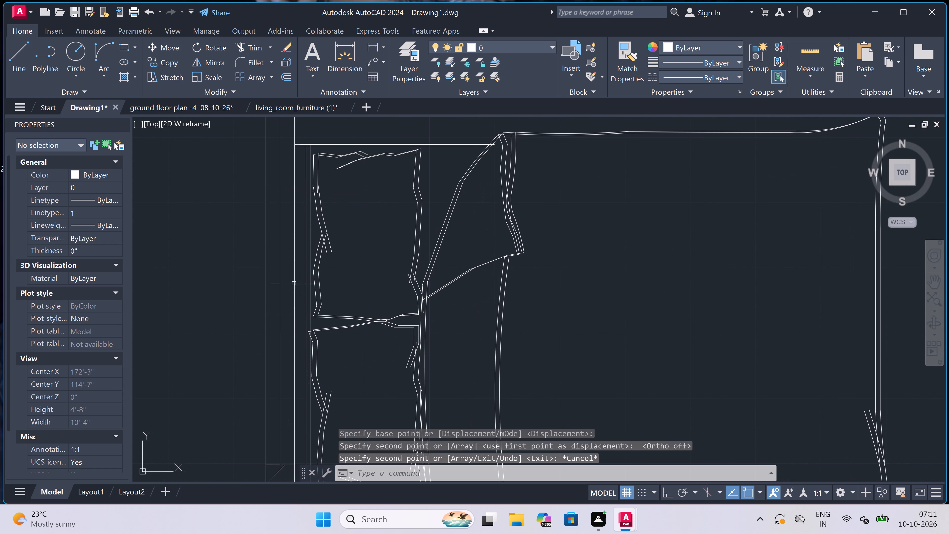
Copy the bed and its room label from the northeast flat's 11'1"x10'0" bedroom into the southeast flat's 10'6"x11'0" bedroom, headboard beside the east window.
scroll(309, 202, "down", 5)
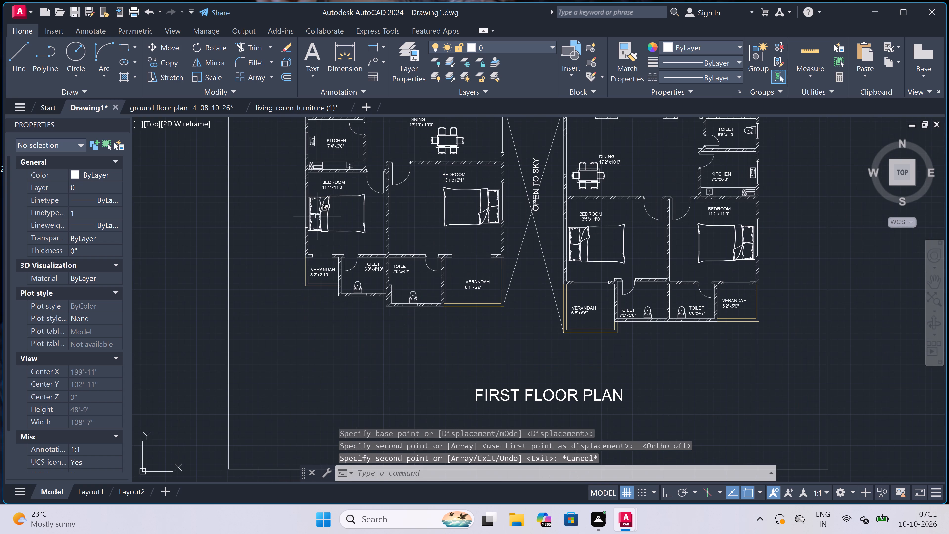
scroll(325, 259, "down", 3)
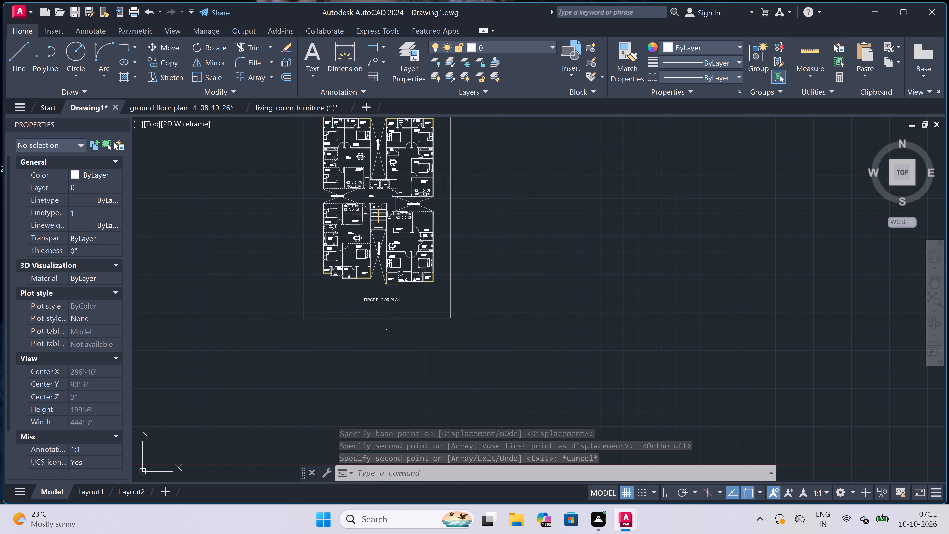
scroll(382, 264, "up", 3)
scroll(384, 286, "down", 2)
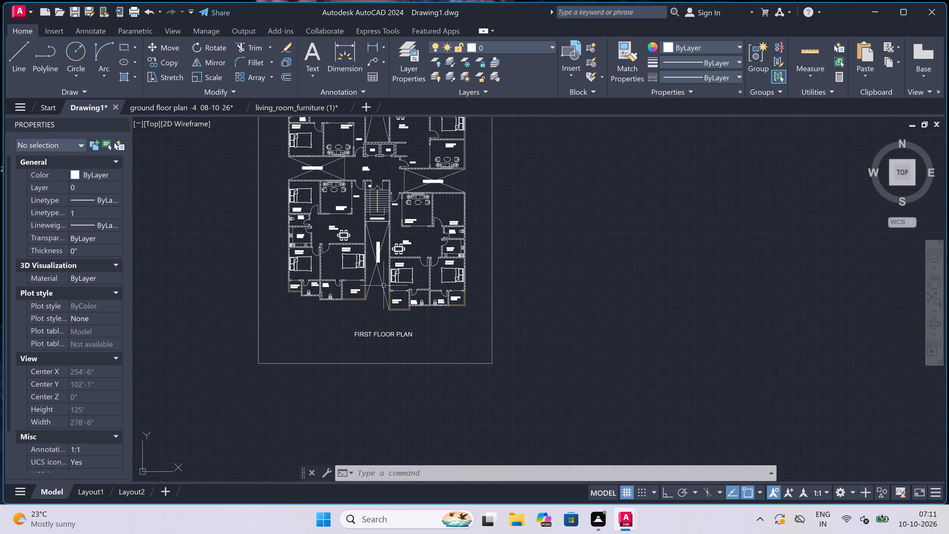
scroll(503, 183, "up", 3)
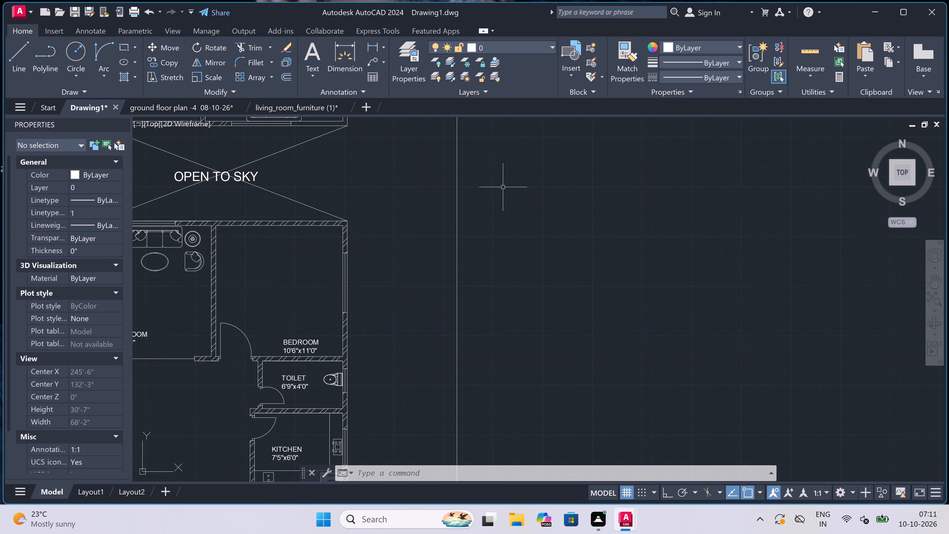
scroll(503, 198, "down", 3)
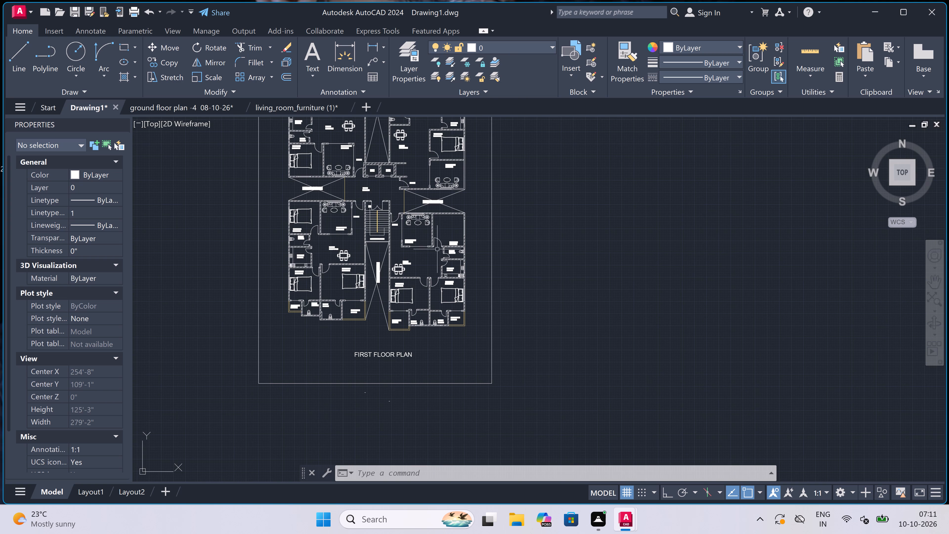
scroll(437, 250, "down", 2)
scroll(446, 200, "up", 4)
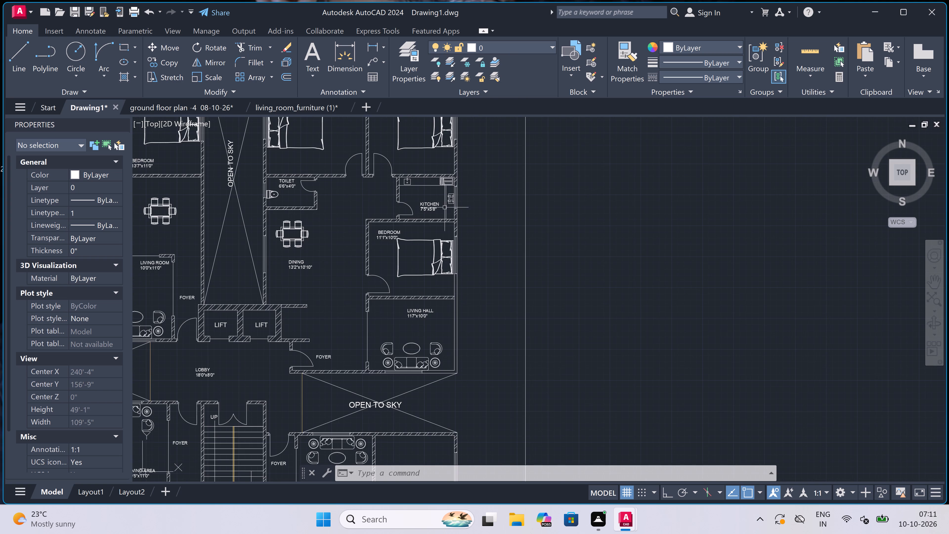
scroll(447, 236, "up", 3)
scroll(467, 242, "up", 3)
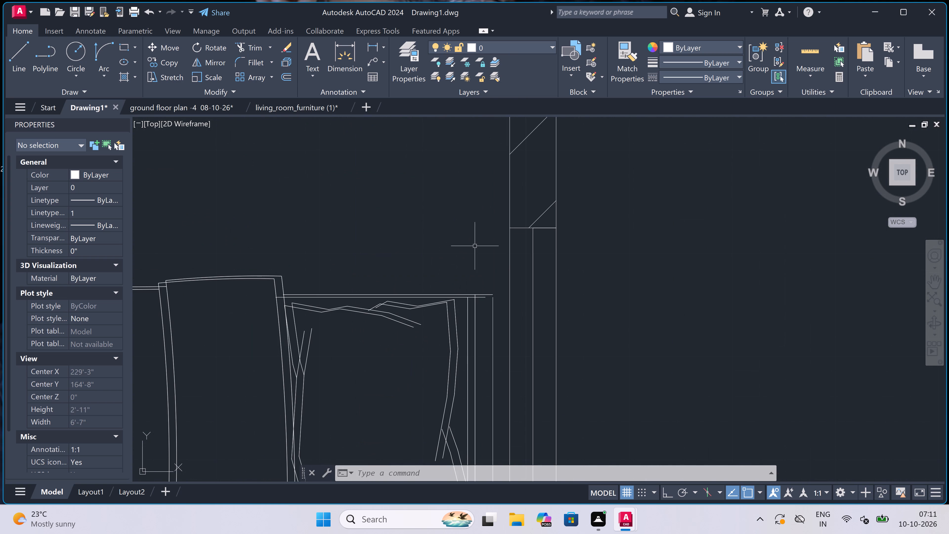
left_click(506, 270)
left_click_drag(506, 270, 505, 272)
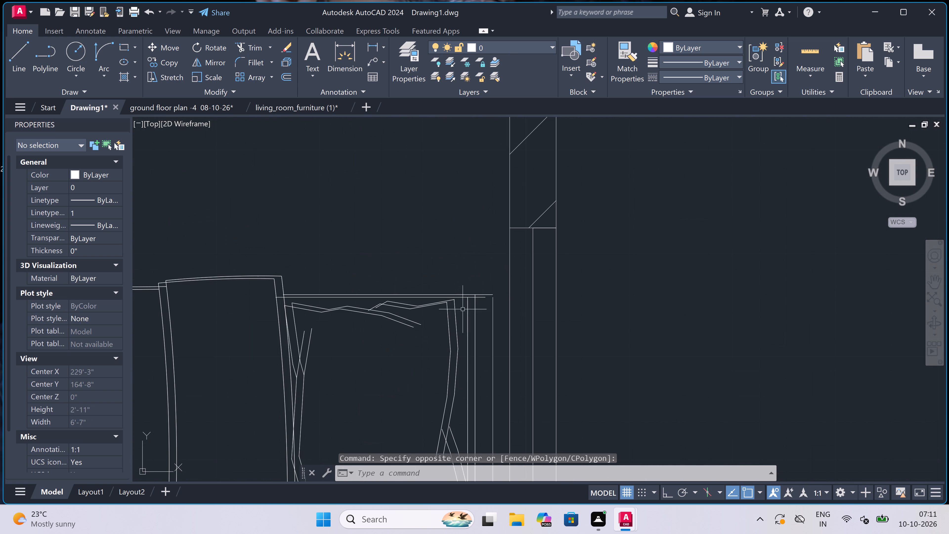
left_click_drag(501, 255, 500, 258)
scroll(455, 312, "down", 1)
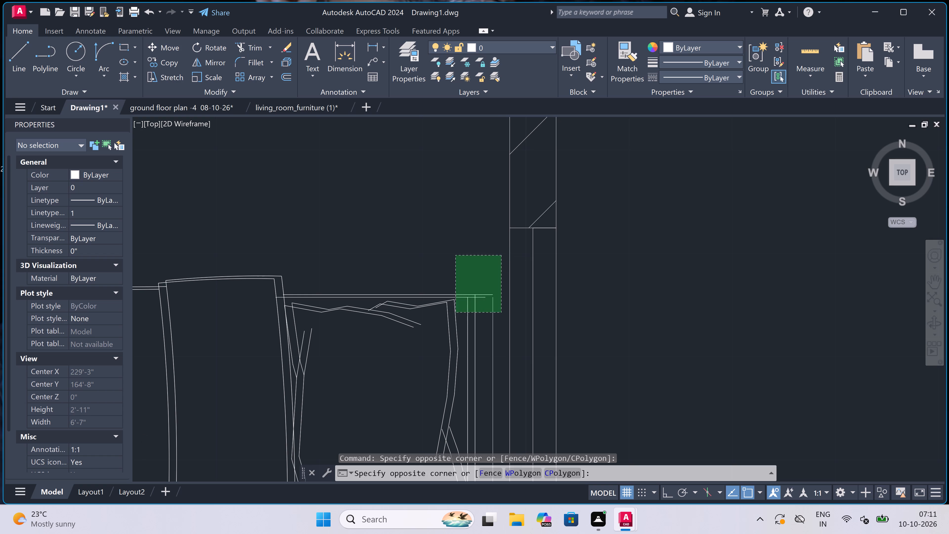
scroll(455, 312, "down", 3)
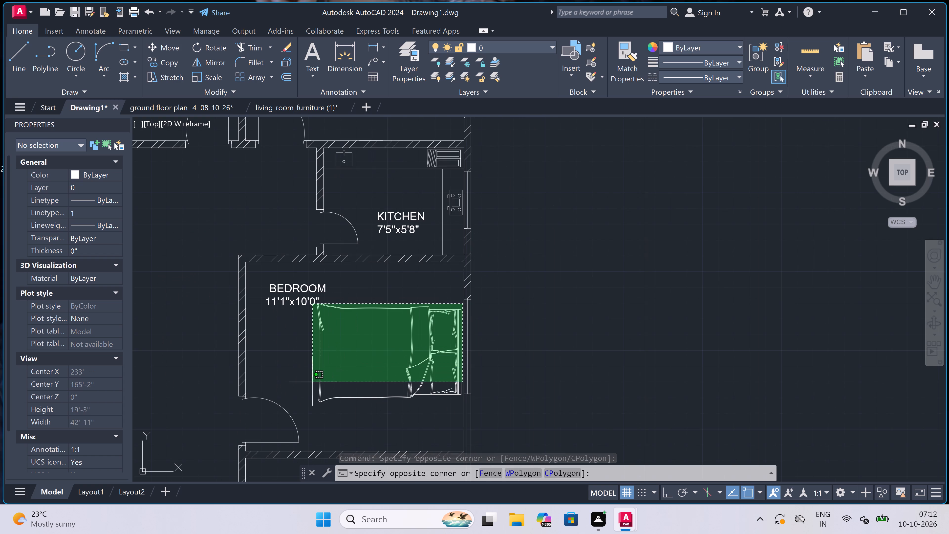
double_click(306, 404)
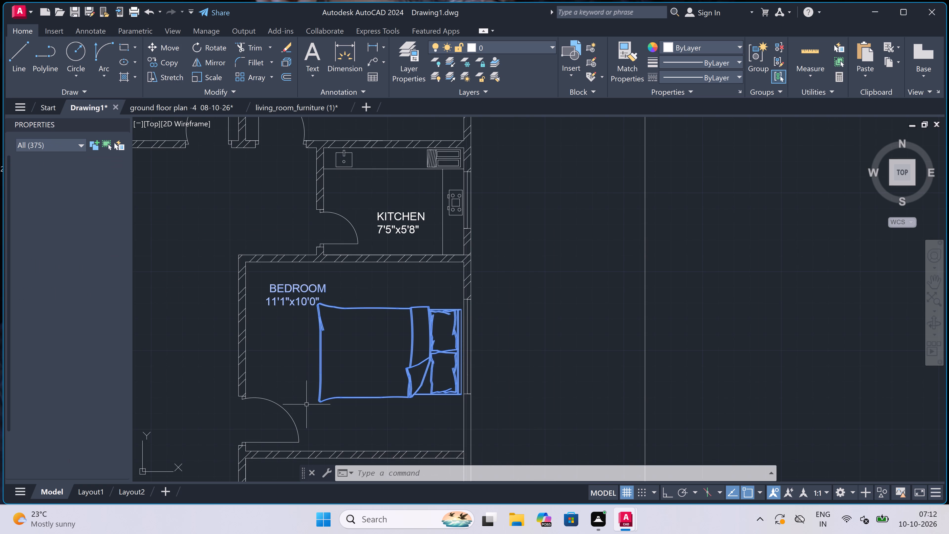
left_click(162, 62)
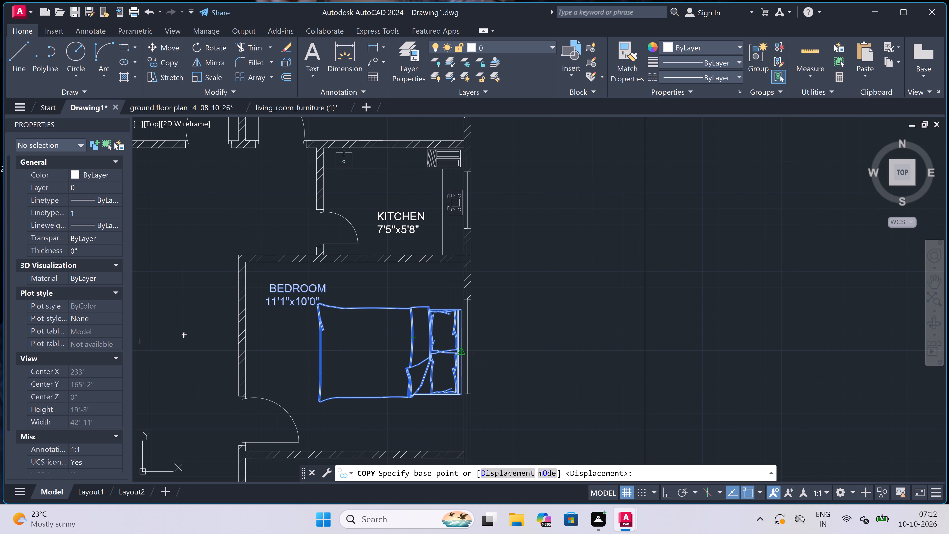
scroll(461, 354, "up", 2)
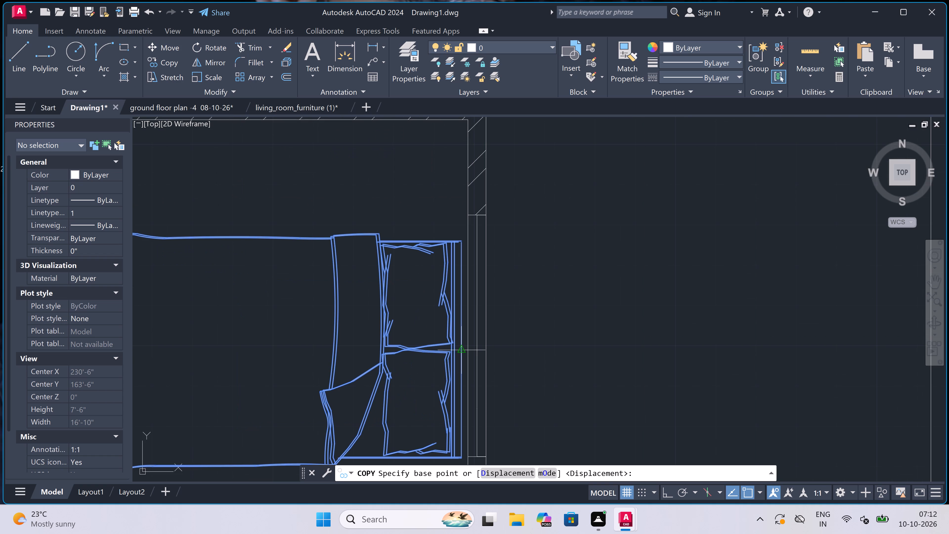
double_click(461, 352)
scroll(435, 172, "down", 3)
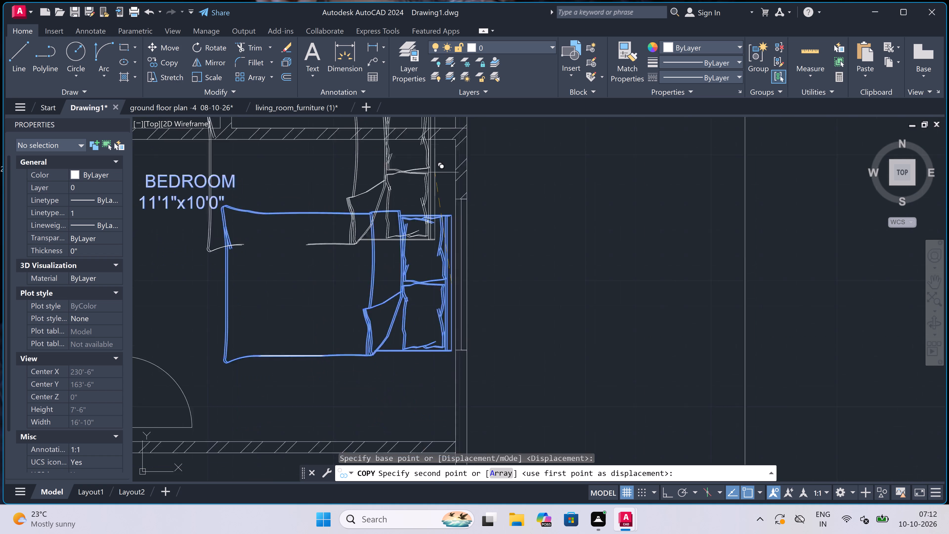
scroll(435, 172, "down", 6)
scroll(433, 221, "up", 4)
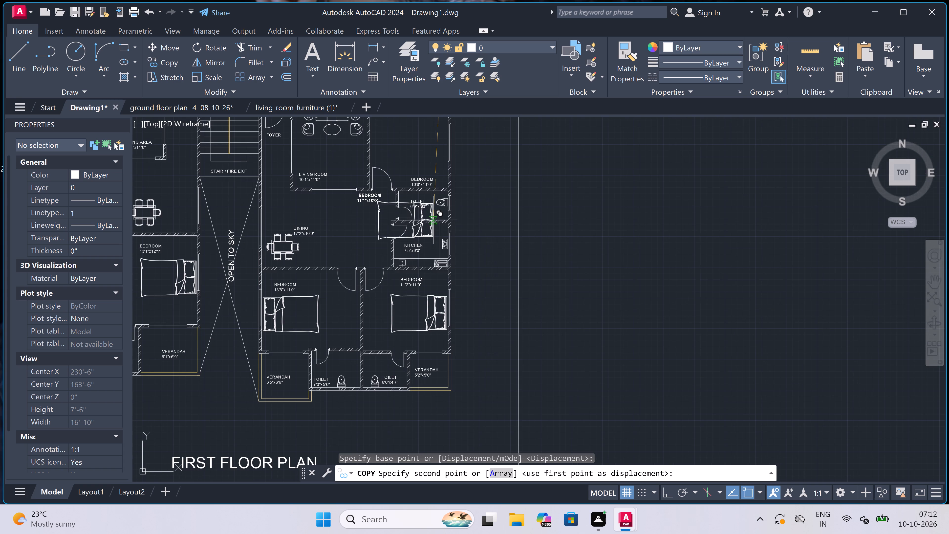
scroll(435, 195, "down", 2)
scroll(436, 162, "up", 3)
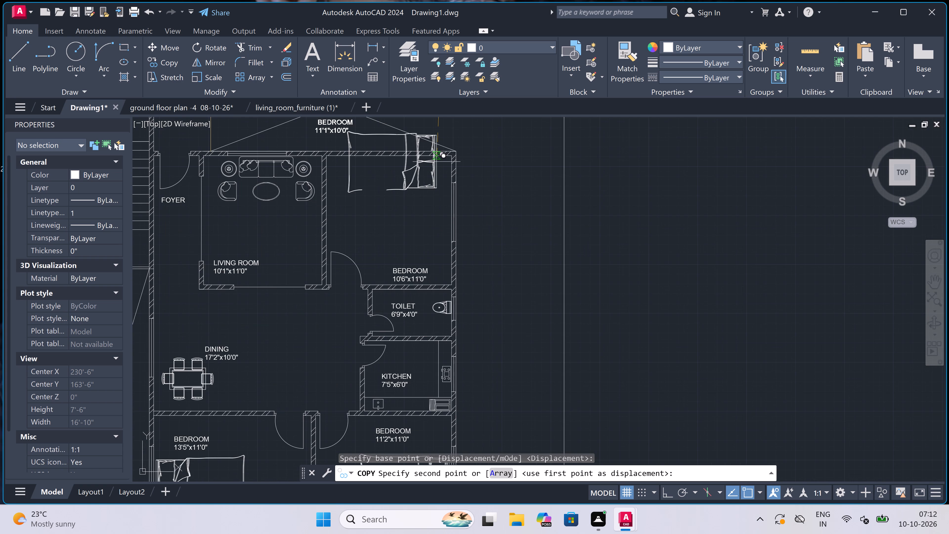
scroll(436, 177, "up", 4)
scroll(489, 315, "down", 1)
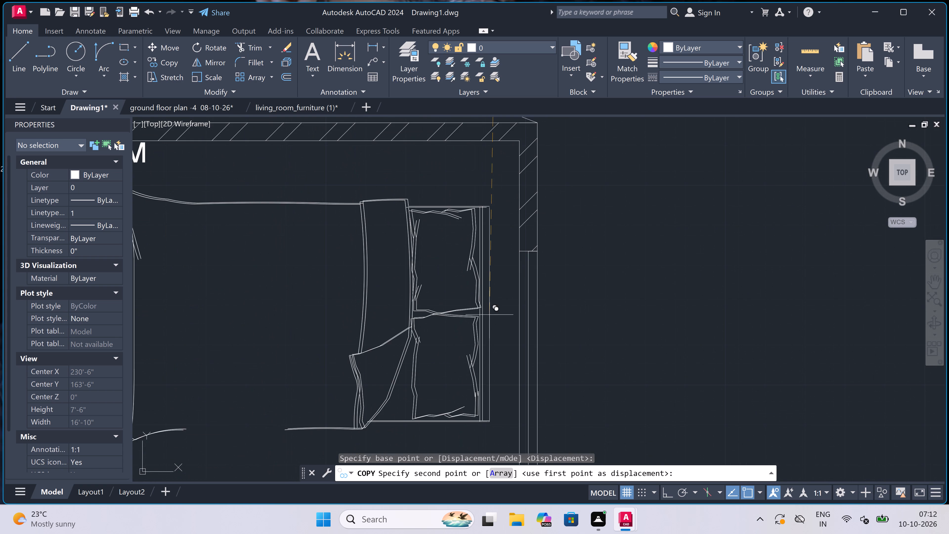
scroll(499, 332, "down", 2)
scroll(504, 362, "up", 2)
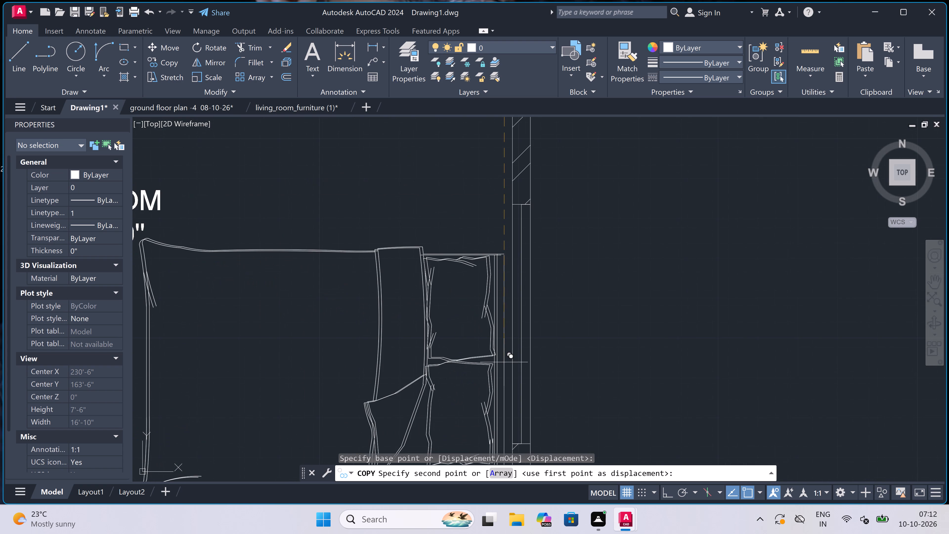
left_click(502, 358)
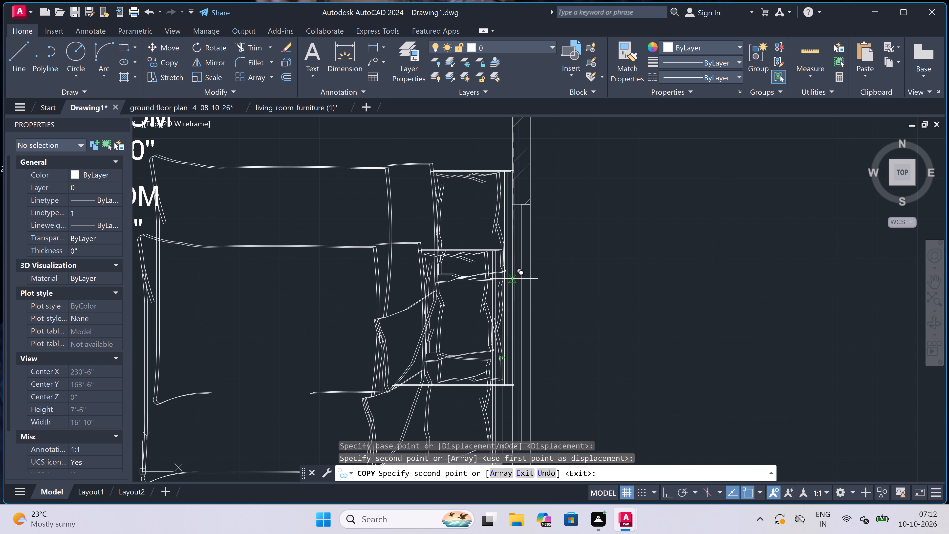
key("Escape")
Erase the copied 11'1"x10'0" bedroom label from the southeast flat's 10'6"x11'0" bedroom.
scroll(514, 279, "down", 3)
scroll(405, 235, "up", 2)
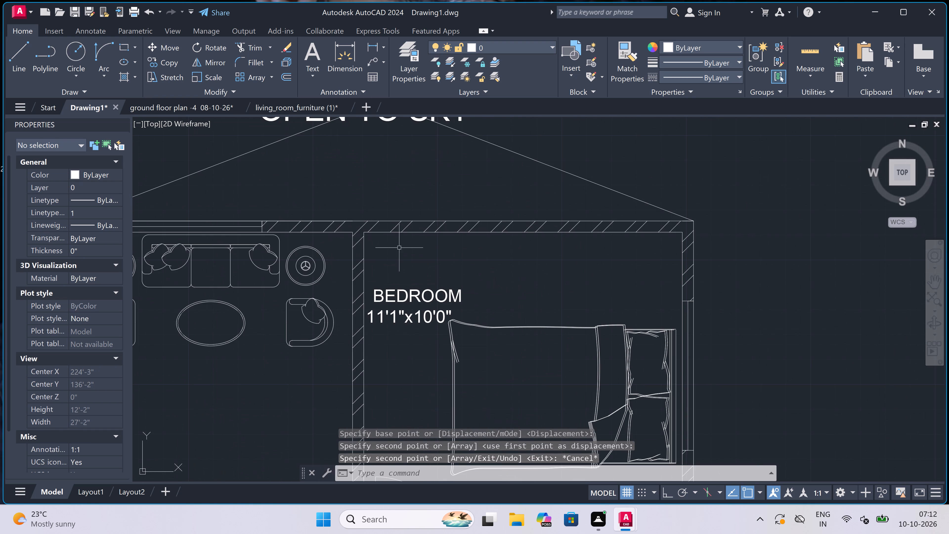
left_click(391, 299)
key("Delete")
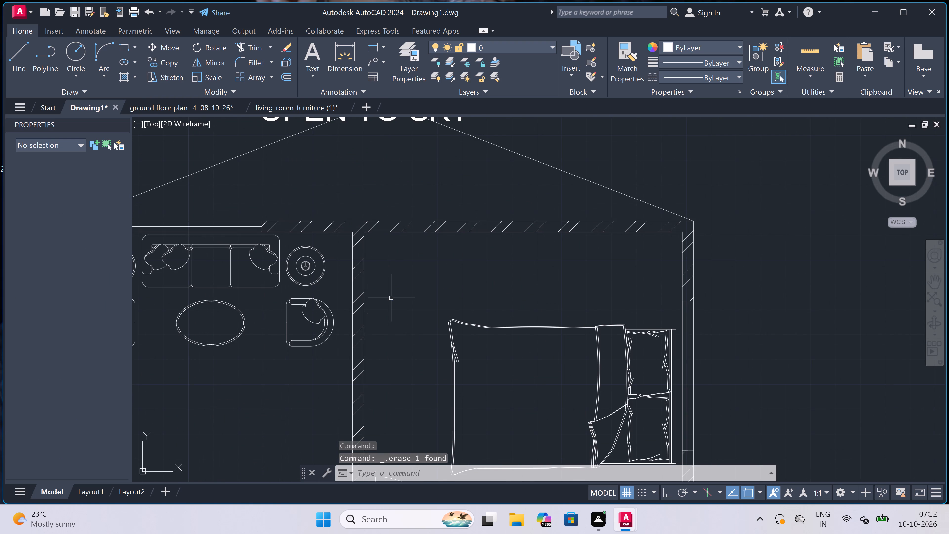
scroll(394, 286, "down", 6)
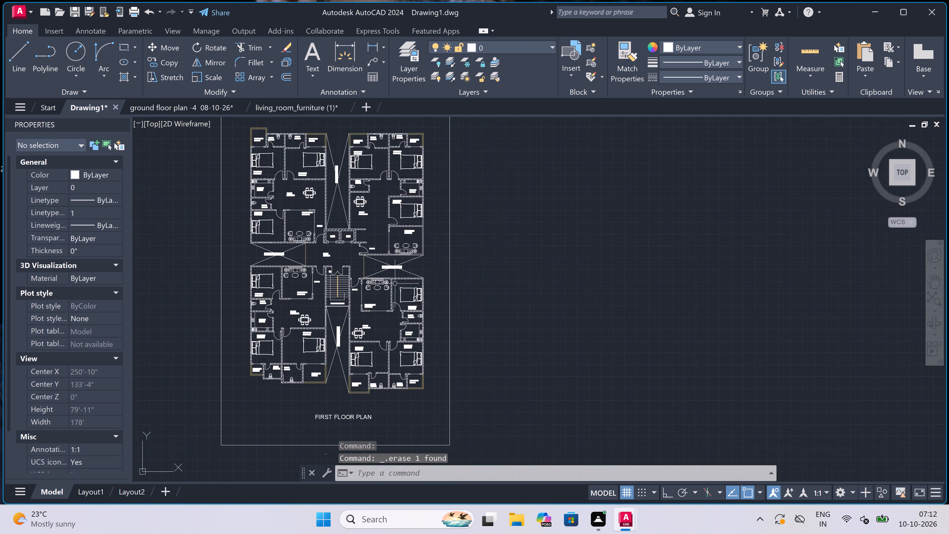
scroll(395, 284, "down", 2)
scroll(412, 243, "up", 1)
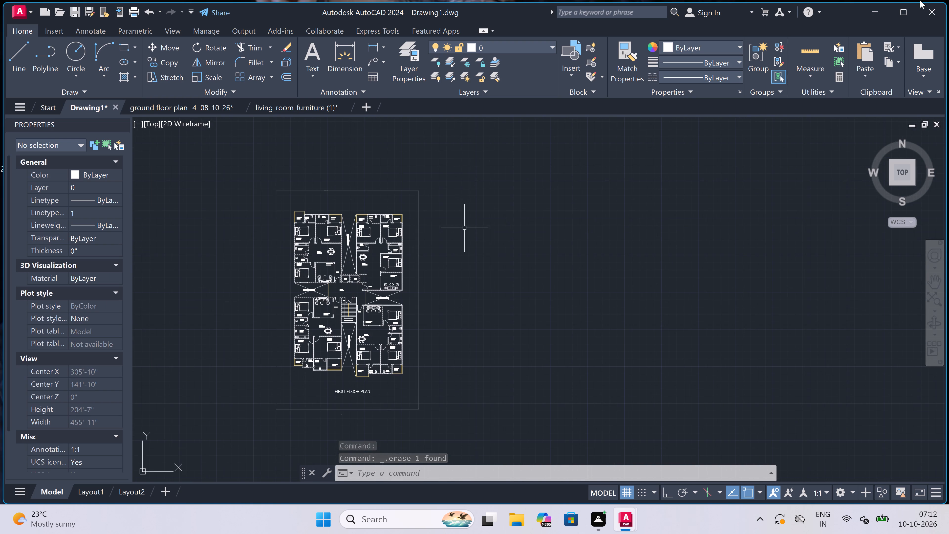
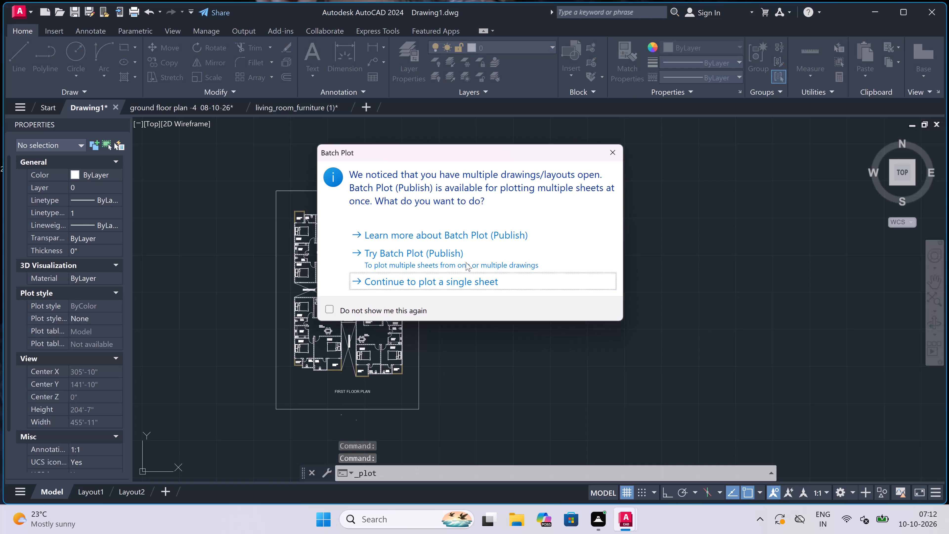
Set up a single-sheet plot with the DWG To PDF.pc3 plotter and ISO A4 (297.00 x 210.00 MM) paper.
key("Escape")
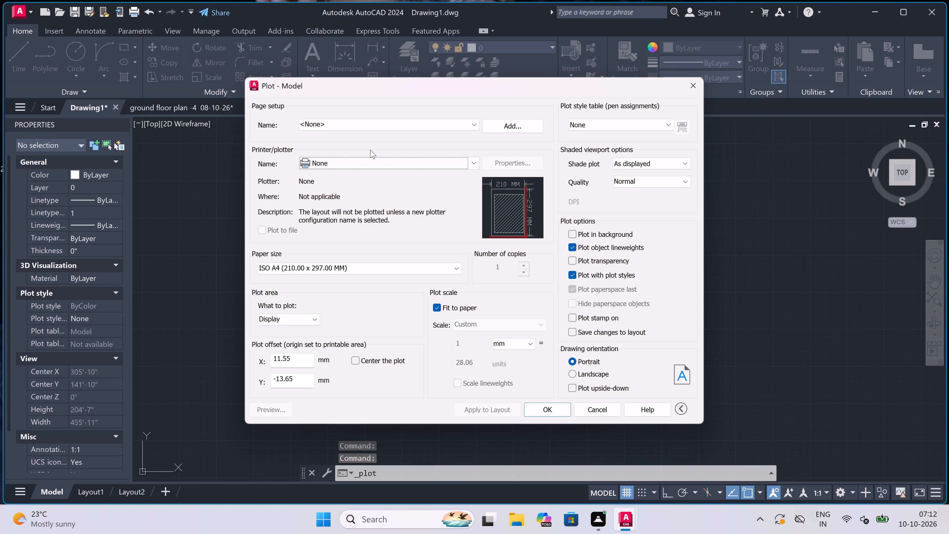
left_click(359, 158)
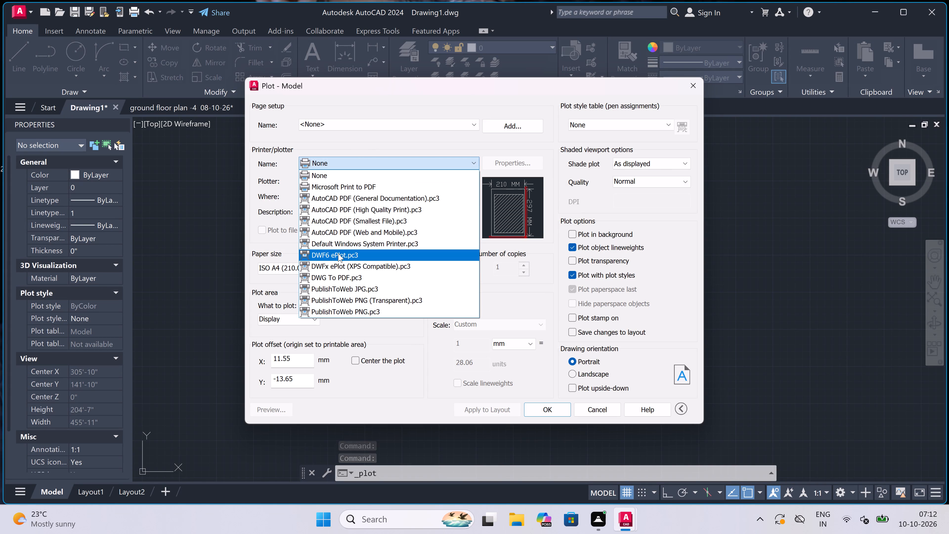
left_click(338, 276)
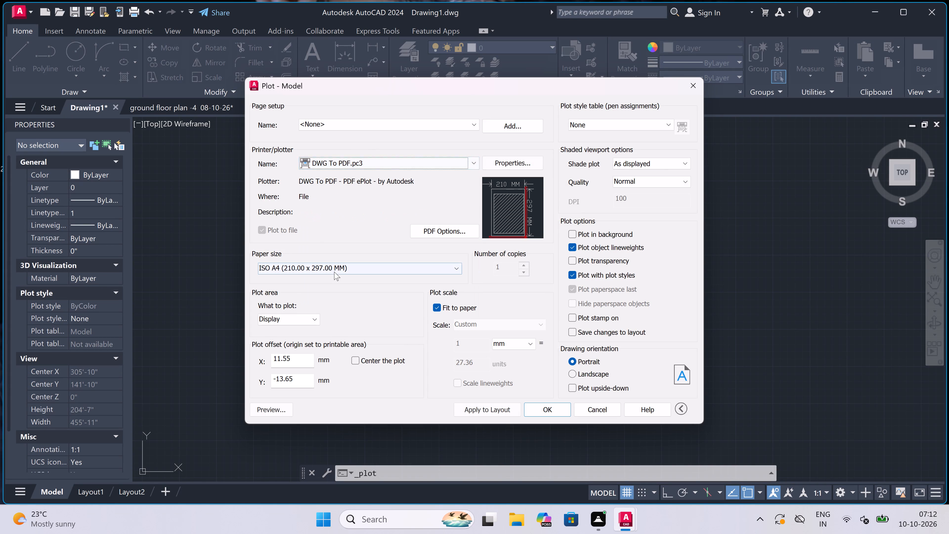
double_click(334, 270)
left_click(322, 269)
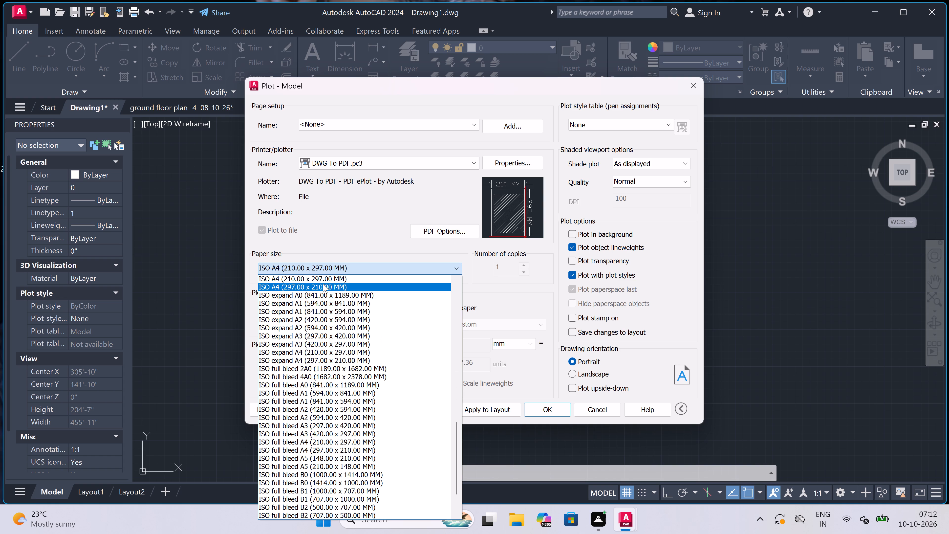
left_click(323, 284)
Set the plot area to a window spanning the rectangular border around the first floor plan and its title.
double_click(296, 319)
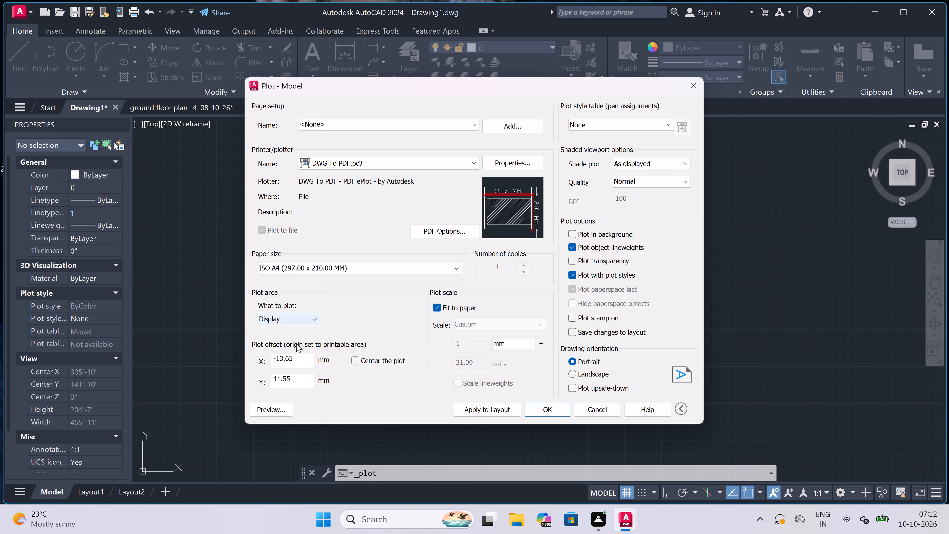
double_click(294, 319)
double_click(295, 317)
left_click(300, 320)
left_click(306, 351)
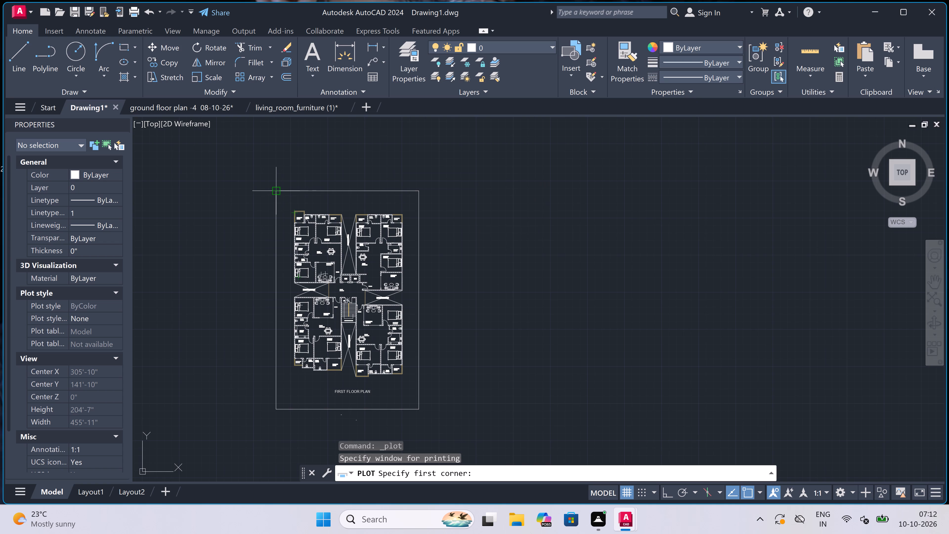
left_click_drag(279, 194, 280, 197)
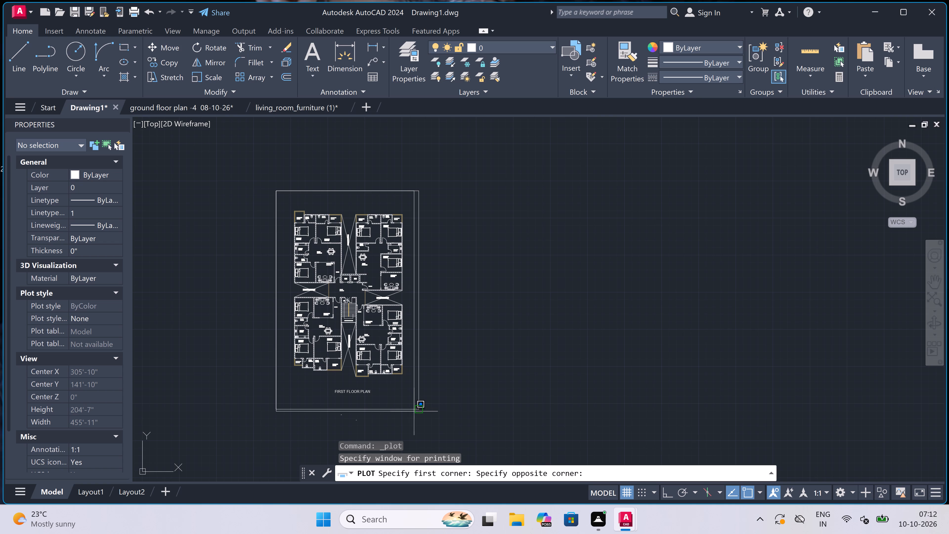
left_click(421, 406)
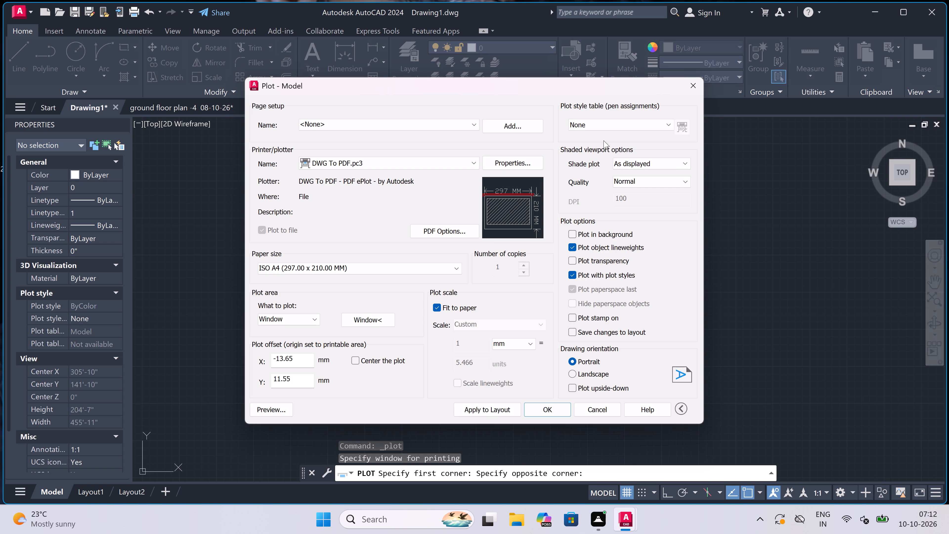
Assign the acad.ctb plot style table to all layouts, centre the plot and apply the settings to the layout.
left_click(606, 121)
left_click(593, 144)
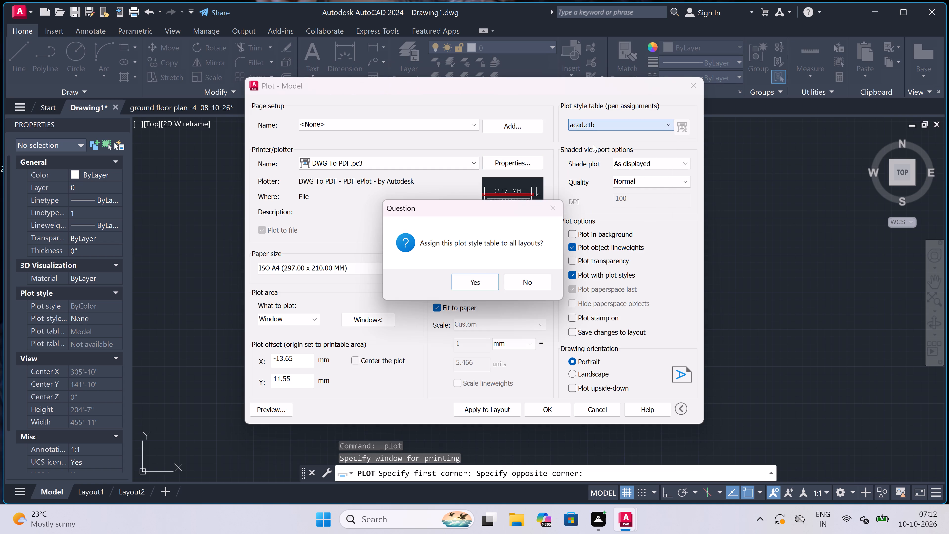
double_click(466, 281)
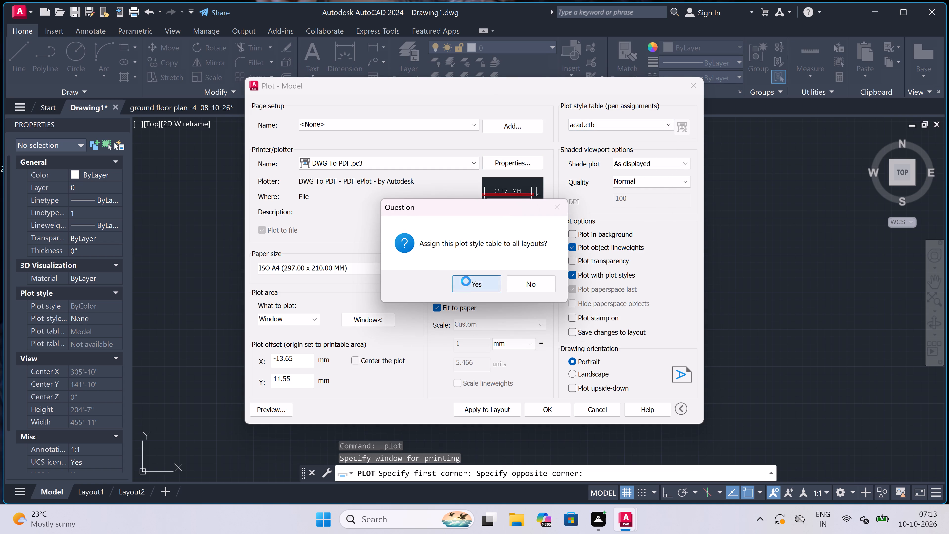
left_click(352, 360)
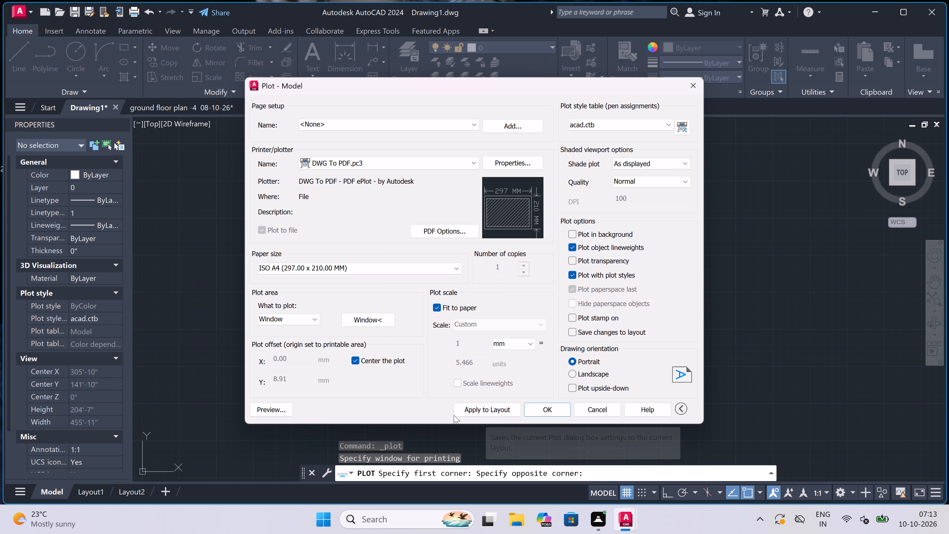
left_click(482, 409)
Plot the sheet to a PDF named "first floor plan -1 10-10-26" in the Documents folder.
double_click(553, 406)
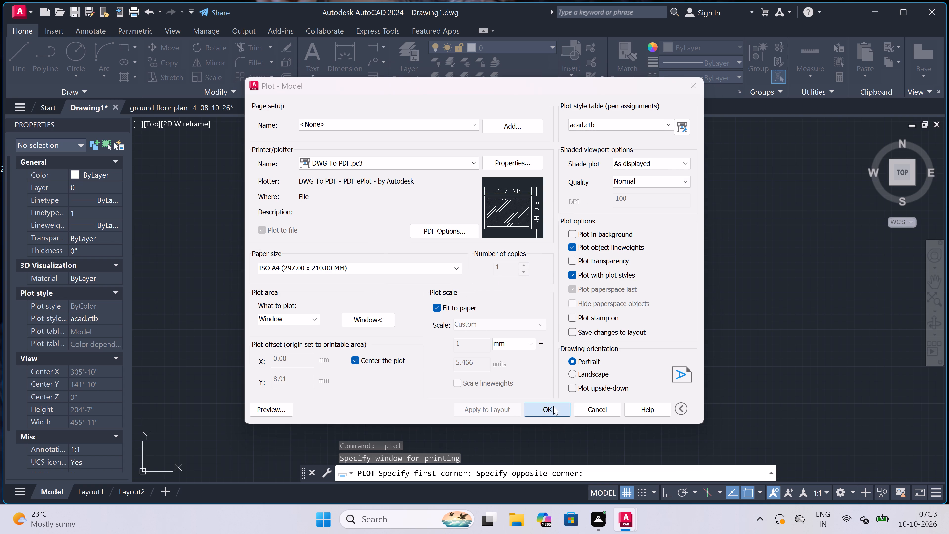
key("BackSpace")
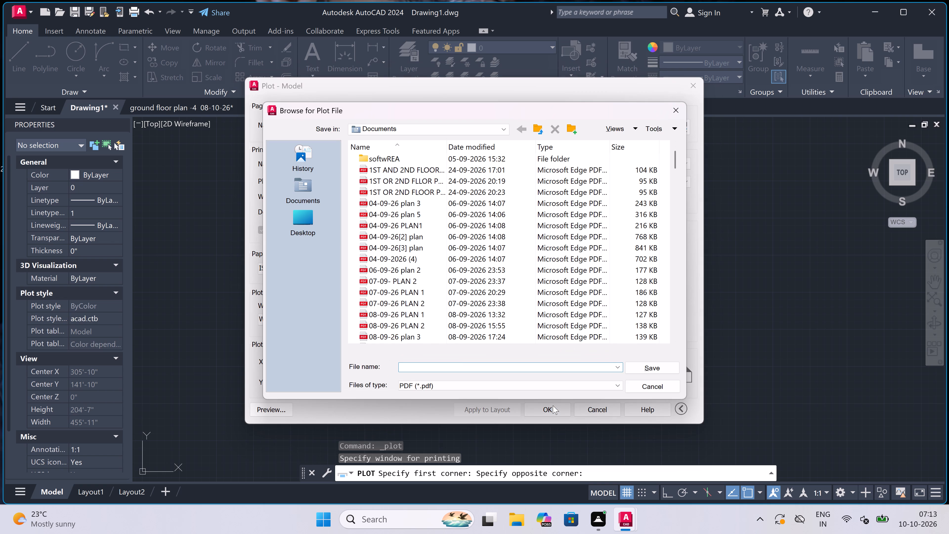
type("firs")
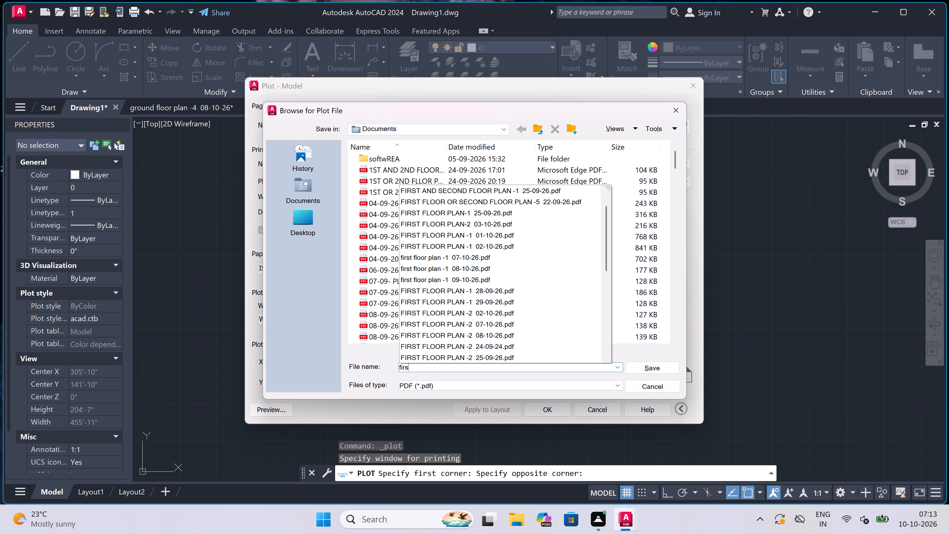
type("t")
key("space")
type("floor plan -1 10-10-26")
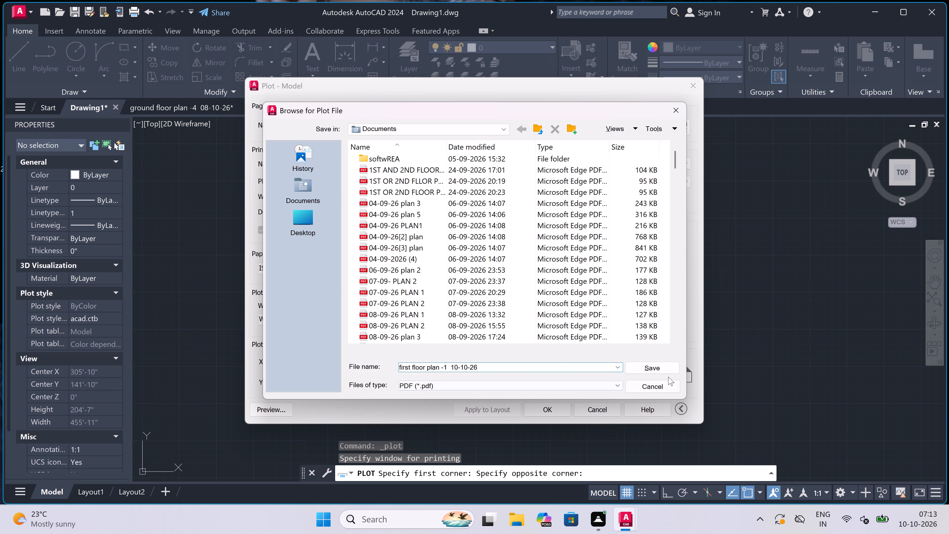
left_click(641, 364)
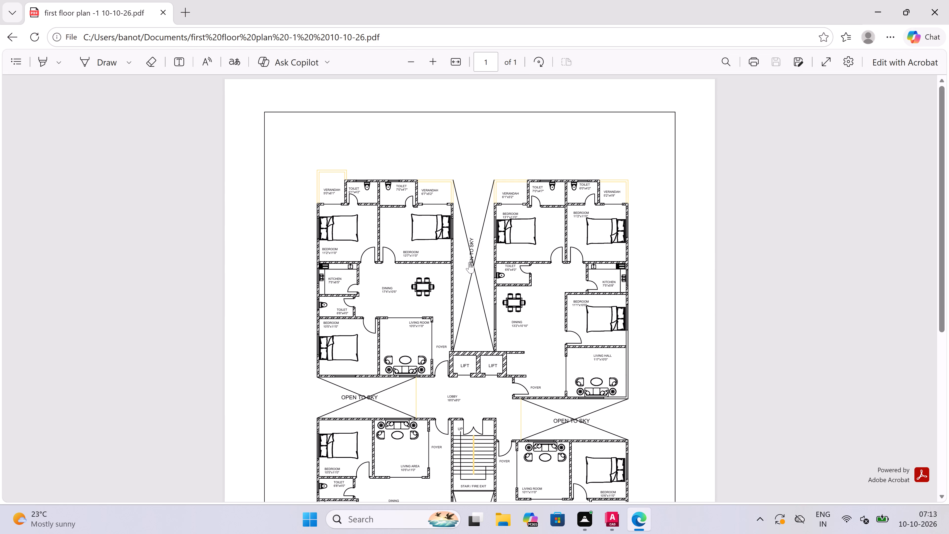
Review the plotted first floor plan in the PDF viewer and close it.
scroll(452, 206, "up", 3)
scroll(452, 206, "down", 5)
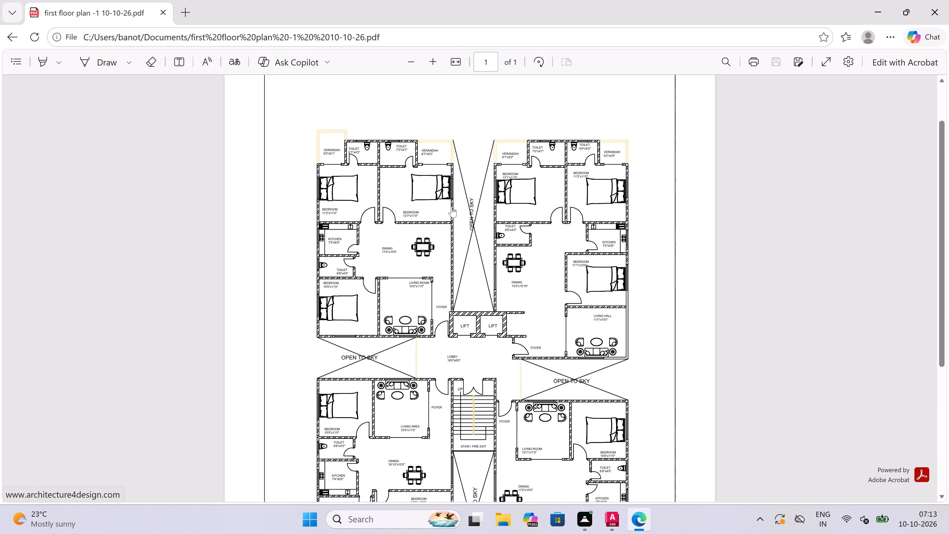
scroll(452, 207, "down", 1)
scroll(452, 207, "up", 9)
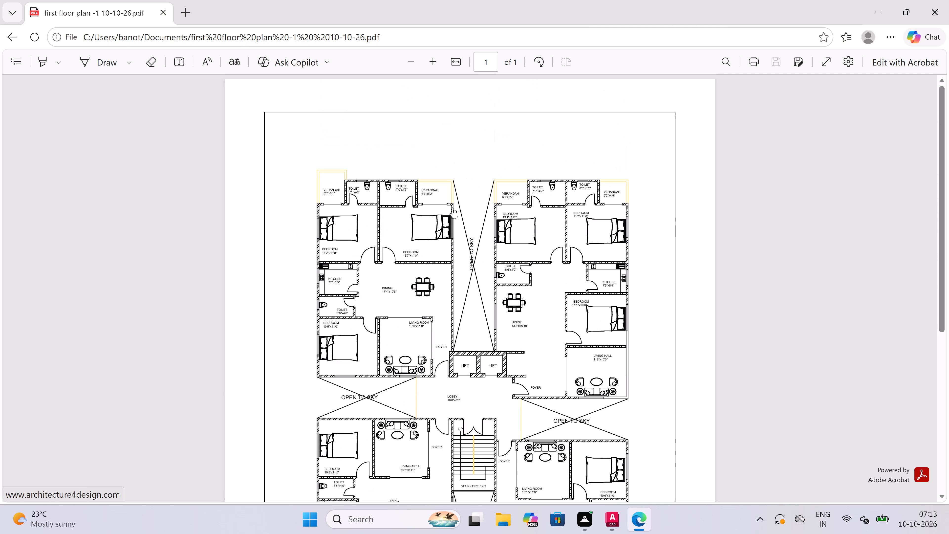
left_click(936, 9)
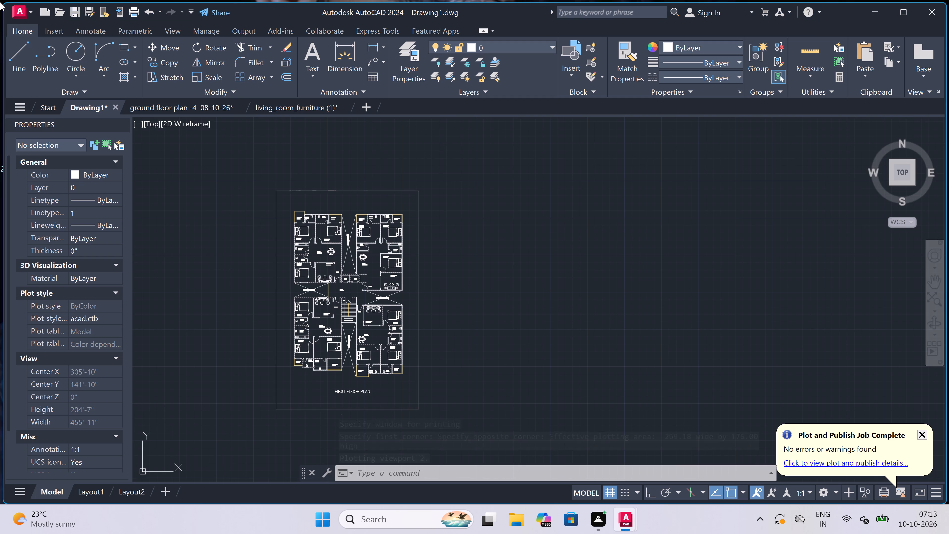
Save the drawing as "first floor plan -1 10-10-26" in the Downloads folder, in AutoCAD 2018 Drawing format.
left_click(18, 11)
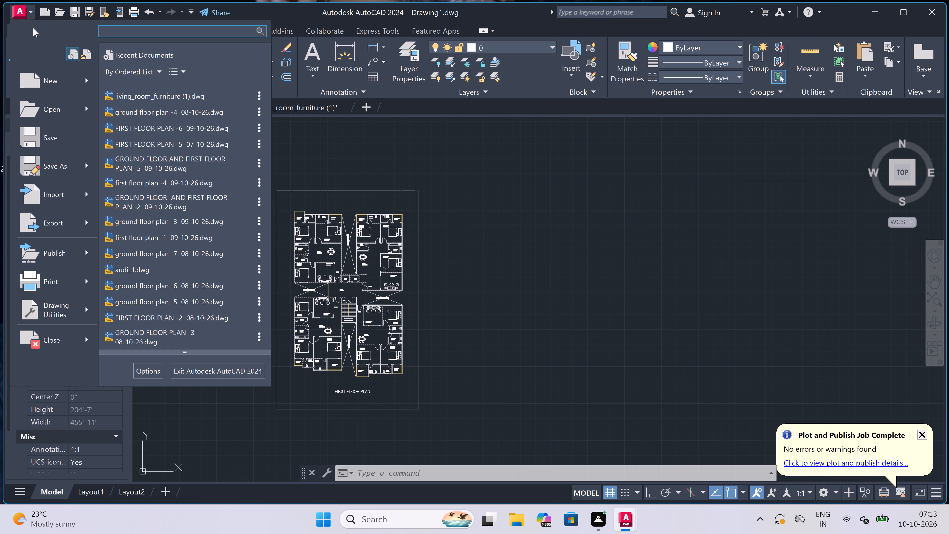
left_click(54, 165)
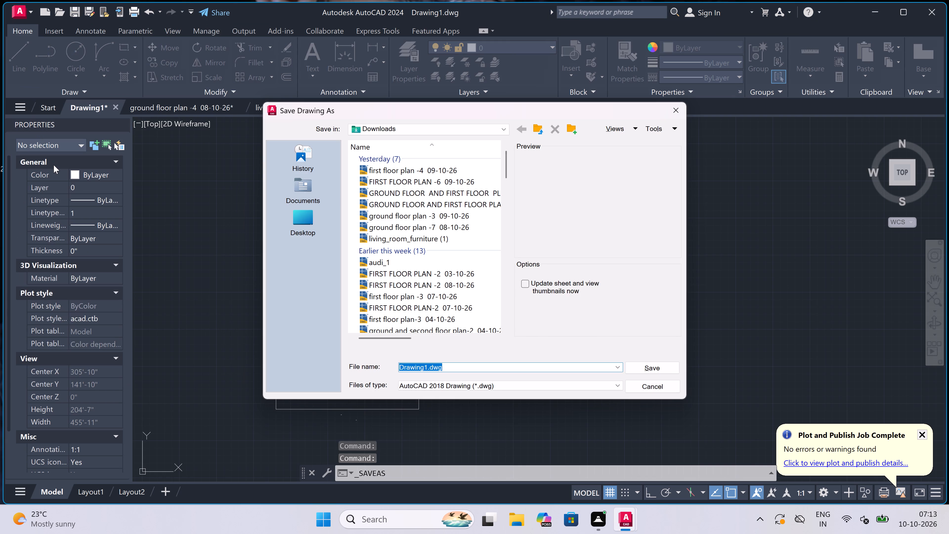
key("BackSpace")
type("first")
key("space")
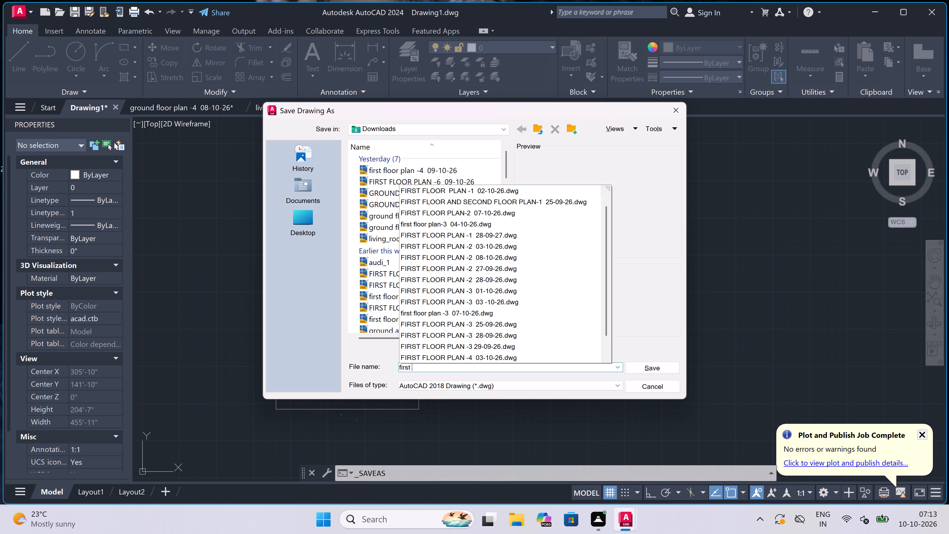
type("floor plan -1")
key("space")
key("space")
type("09")
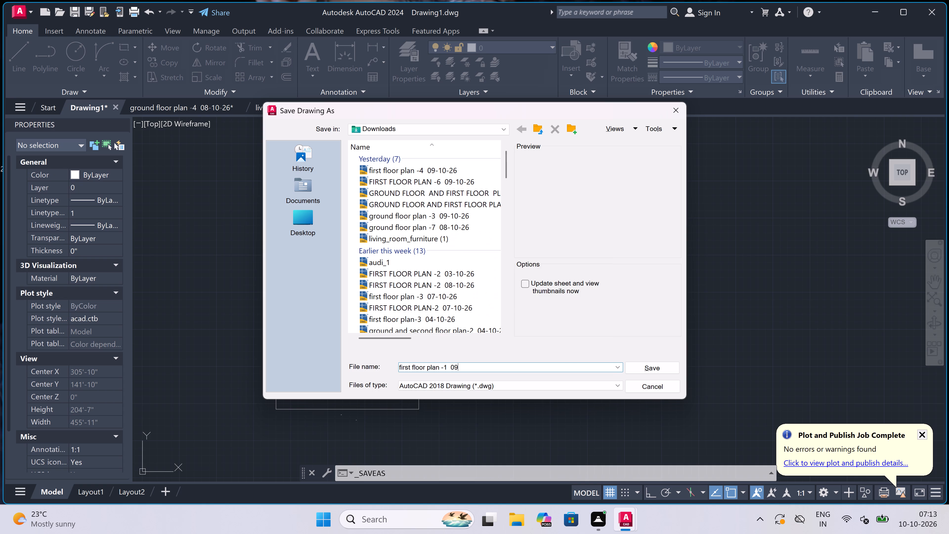
key("BackSpace")
key("BackSpace")
type("10-1026")
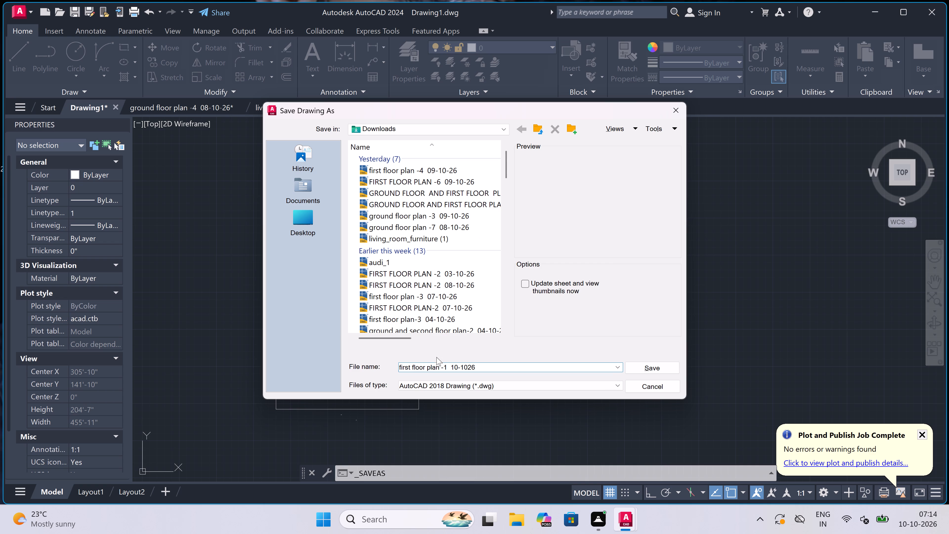
double_click(468, 368)
key("minus")
left_click(651, 366)
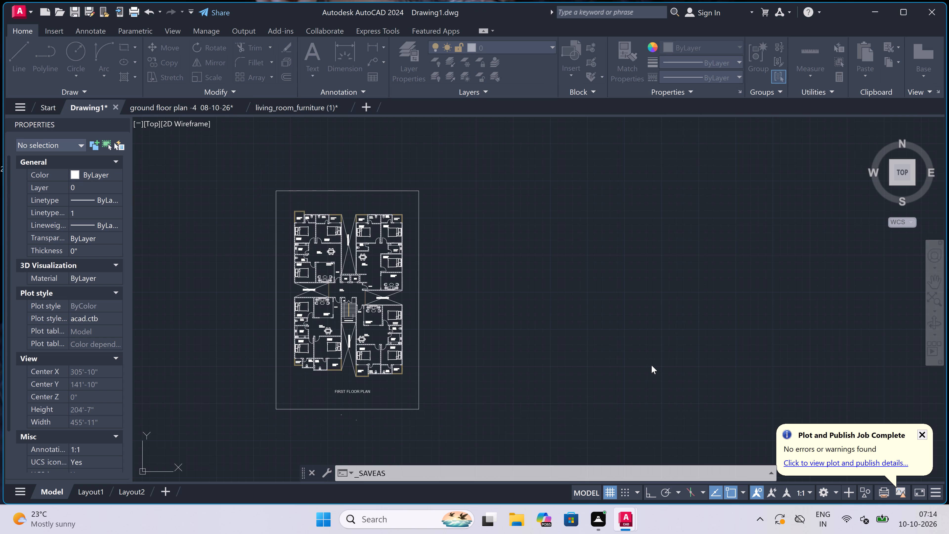
Quit the CAD program, saving the changes to the ground floor plan -4 08-10-26 and living_room_furniture (1) drawings.
left_click(936, 12)
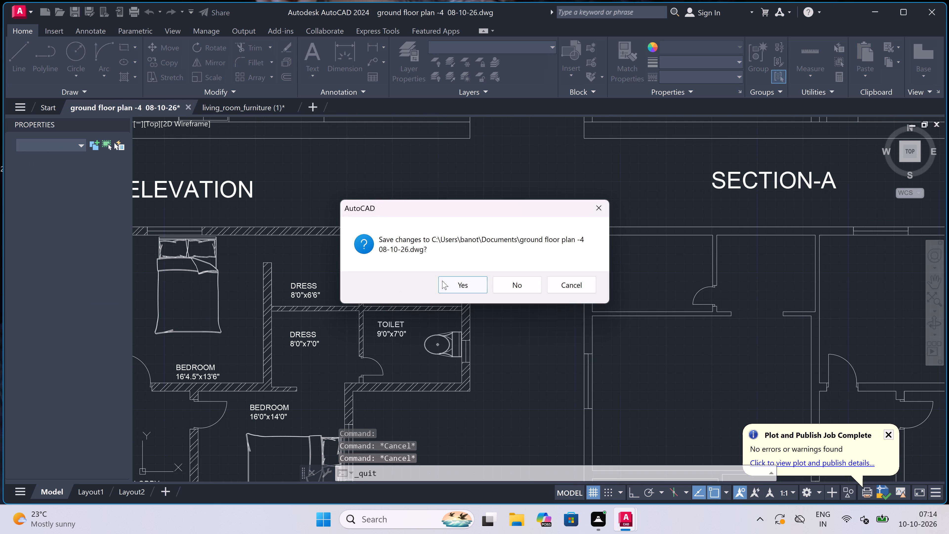
left_click(461, 280)
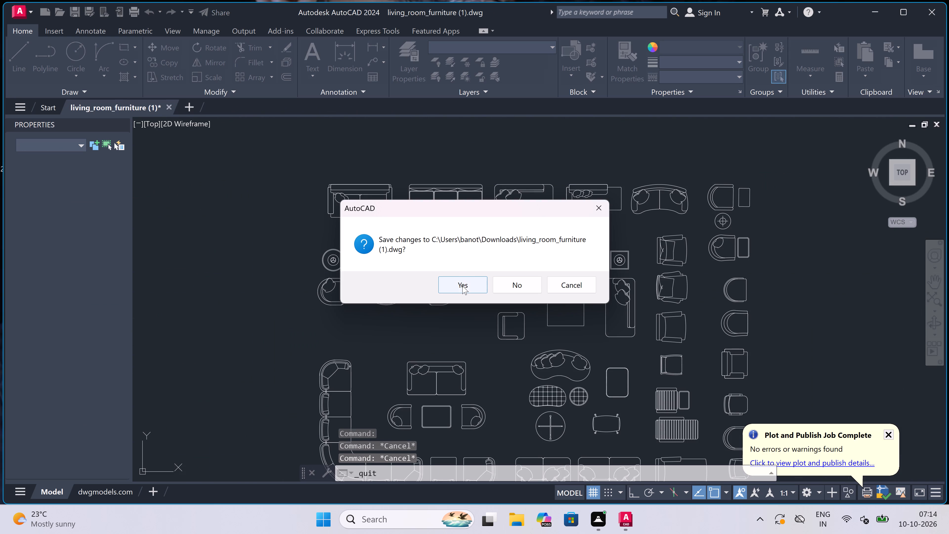
left_click(462, 286)
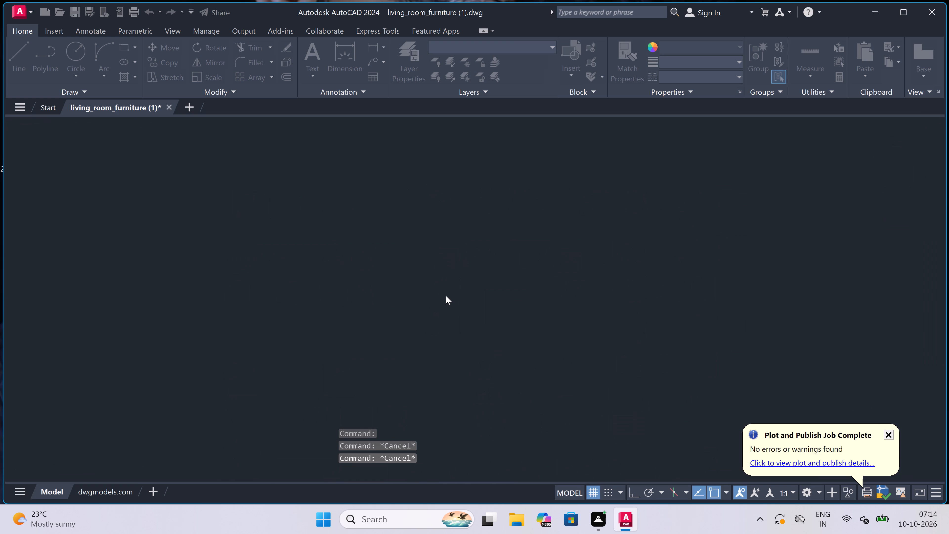